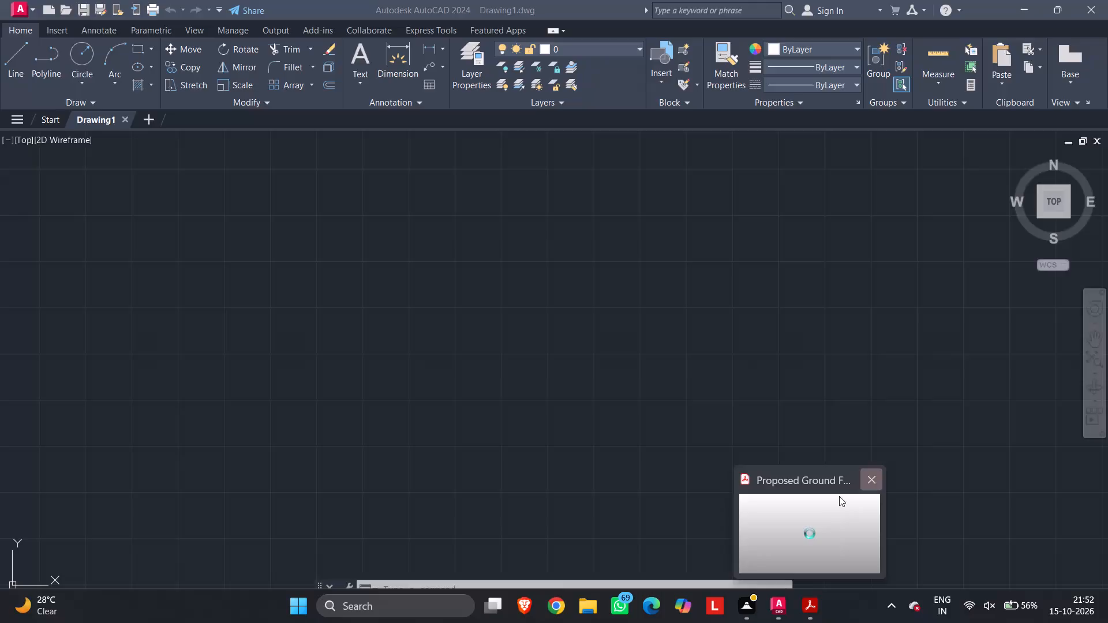
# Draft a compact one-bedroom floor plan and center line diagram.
# Turn on command log recording for the drawing with LOGFILEON.
pyautogui.write('lo')
pyautogui.press('g')
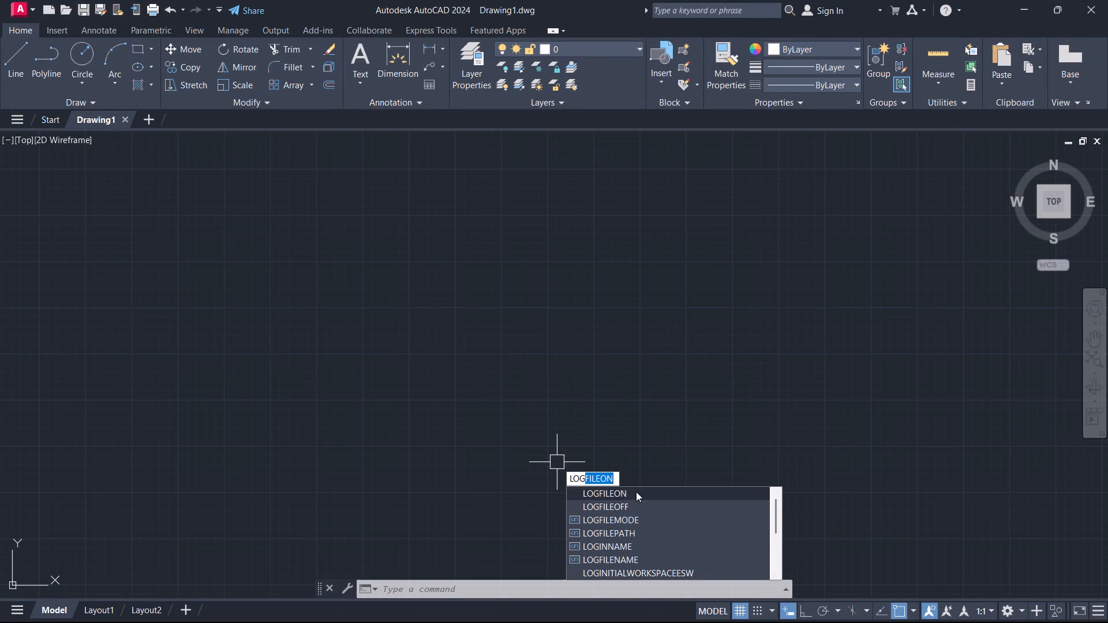
pyautogui.click(636, 491)
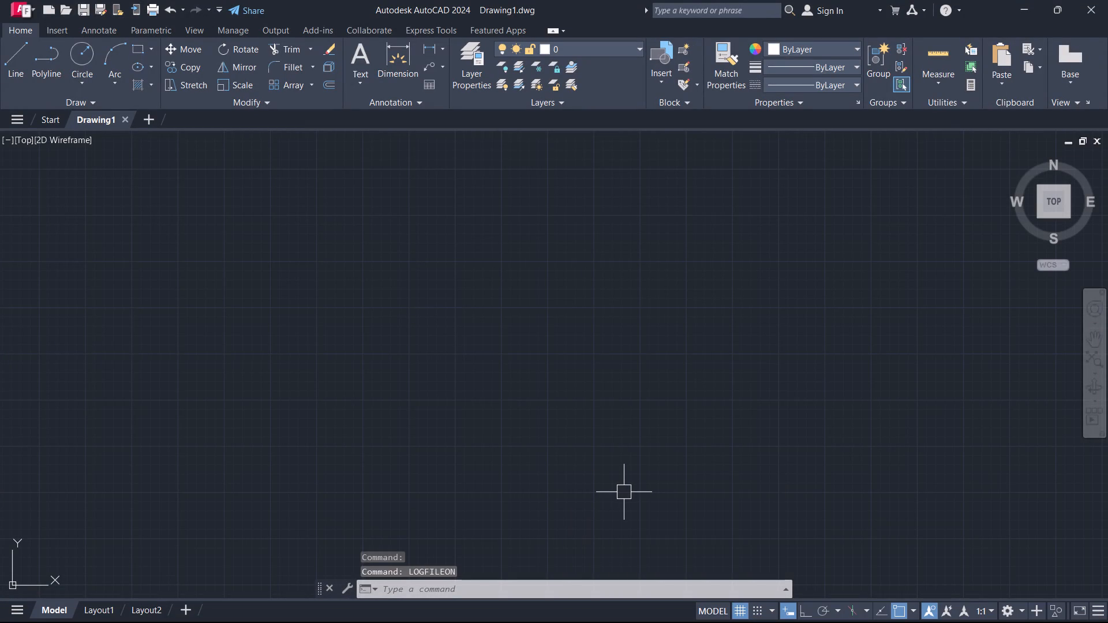
# Switch to File Explorer and copy the file name of the Proposed Ground Floor Plan – Compact 1 BHK House Layout PDF in Downloads.
pyautogui.press('super+d')
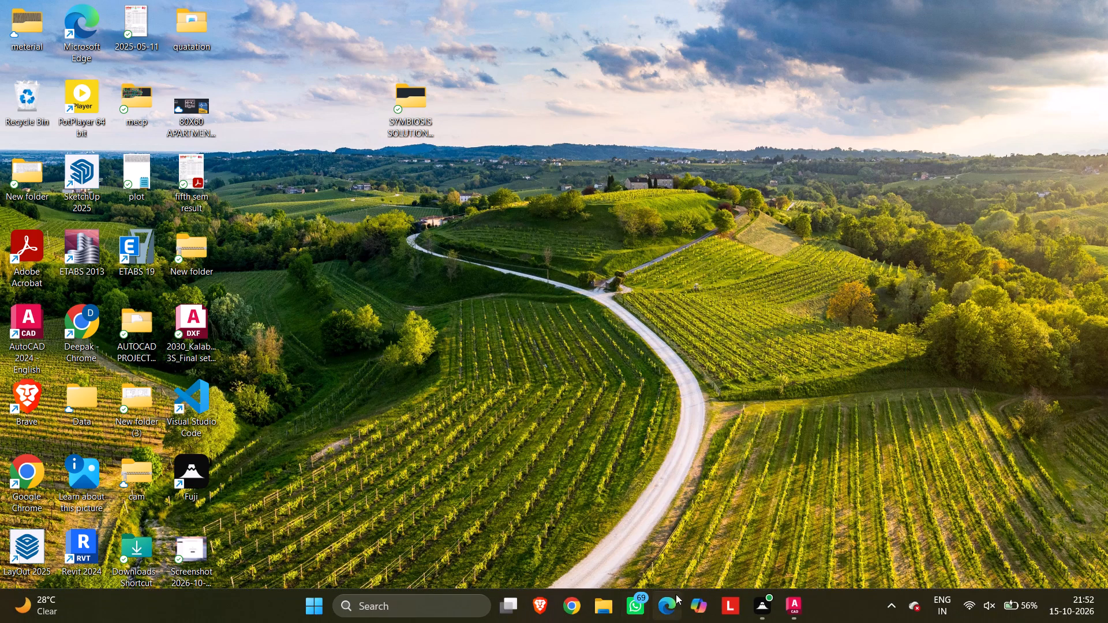
pyautogui.click(594, 611)
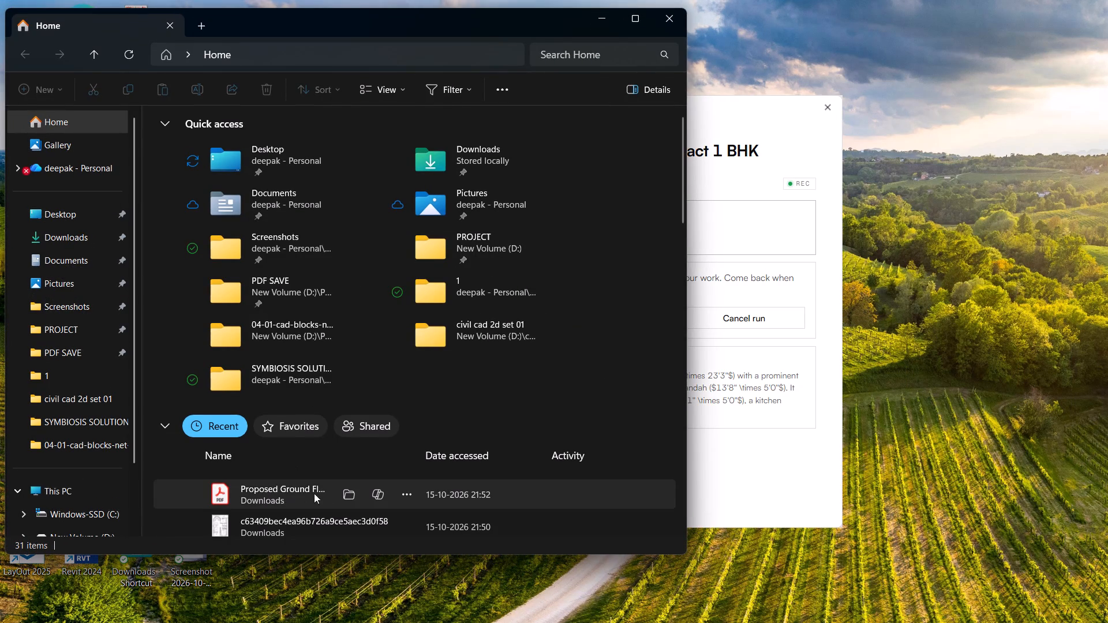
pyautogui.click(350, 493)
pyautogui.click(269, 152)
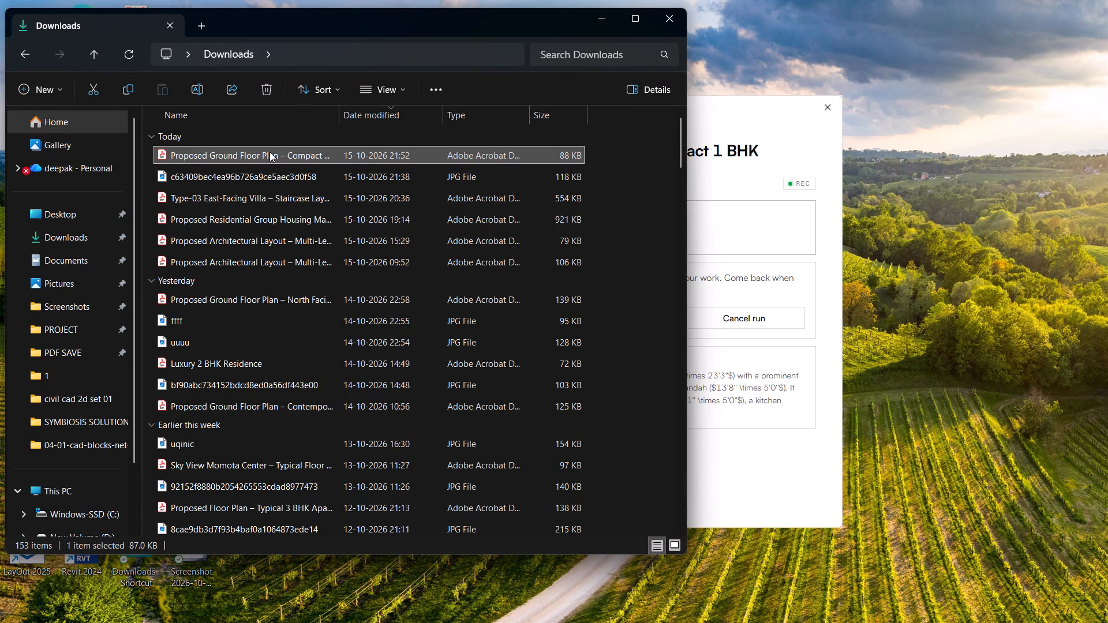
pyautogui.hotkey('ctrl', 'c')
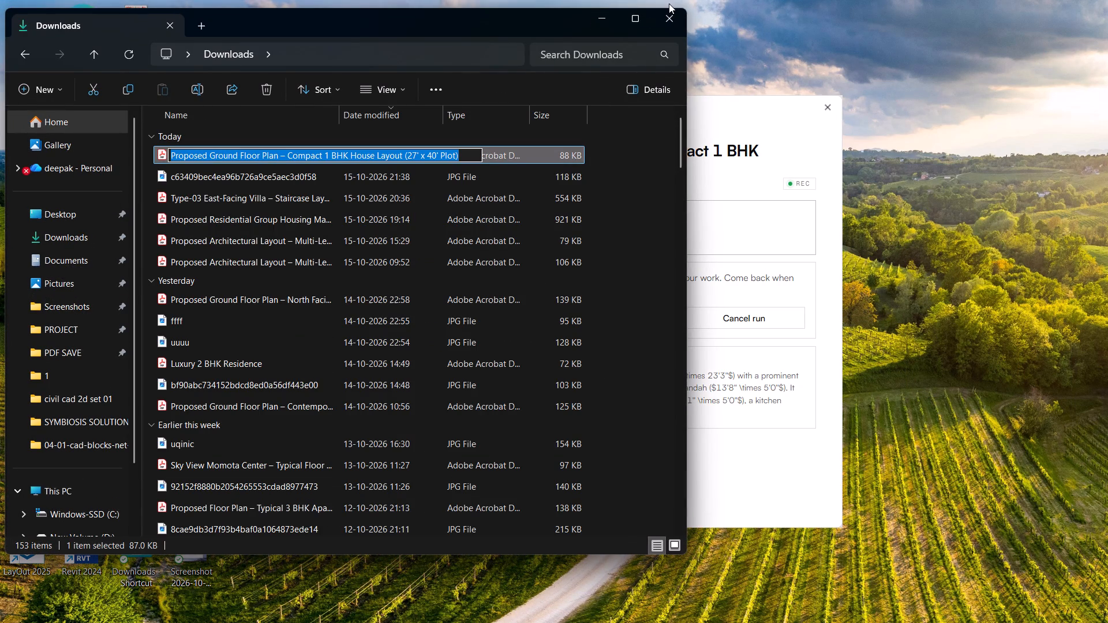
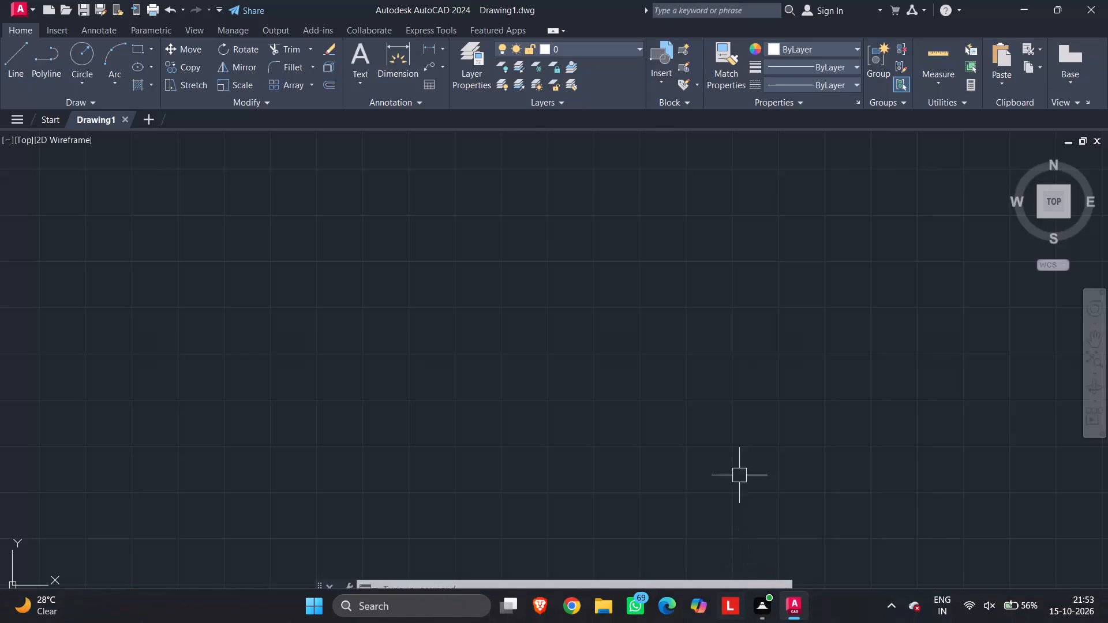
# Save the drawing in Documents as Proposed Ground Floor Plan – Compact 1 BHK House Layout (27' x 40' Plot), using the copied name.
pyautogui.hotkey('ctrl', 's')
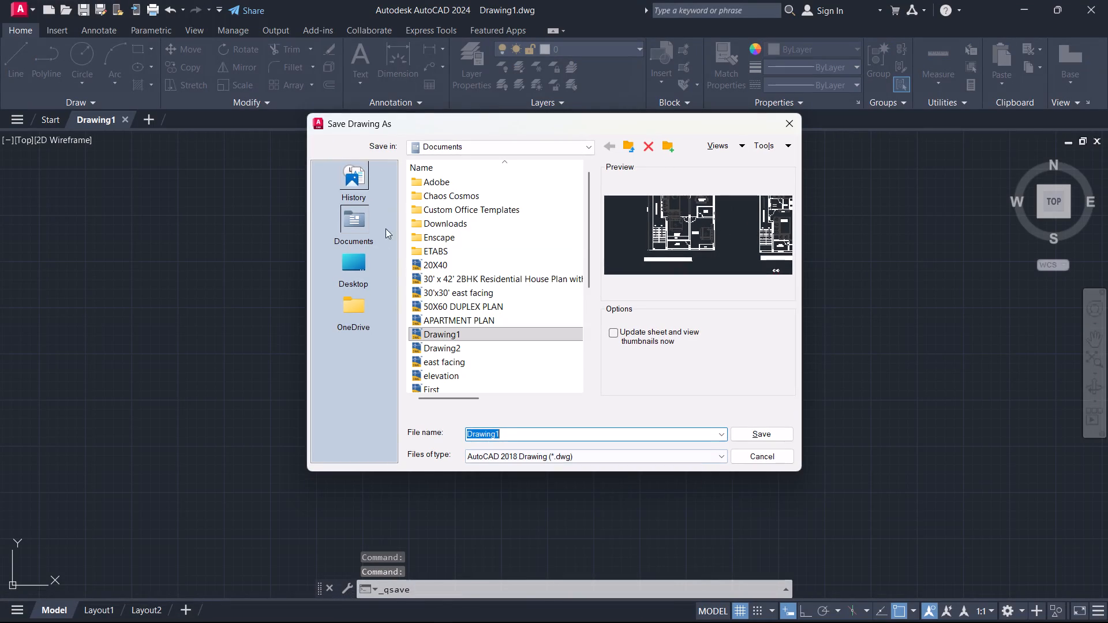
pyautogui.hotkey('ctrl', 'v')
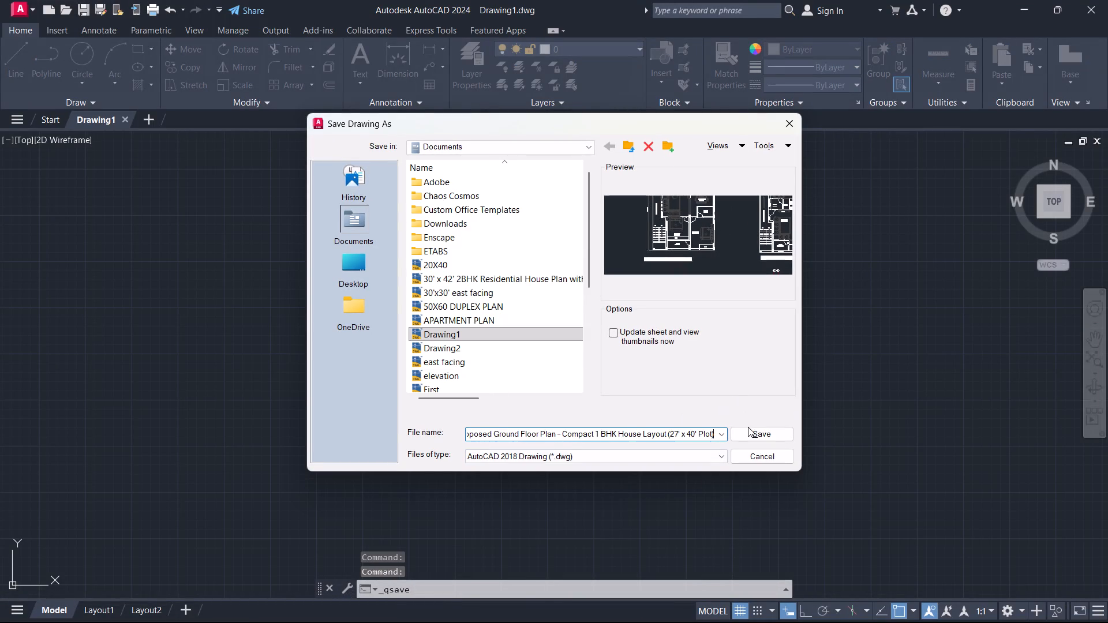
pyautogui.click(748, 427)
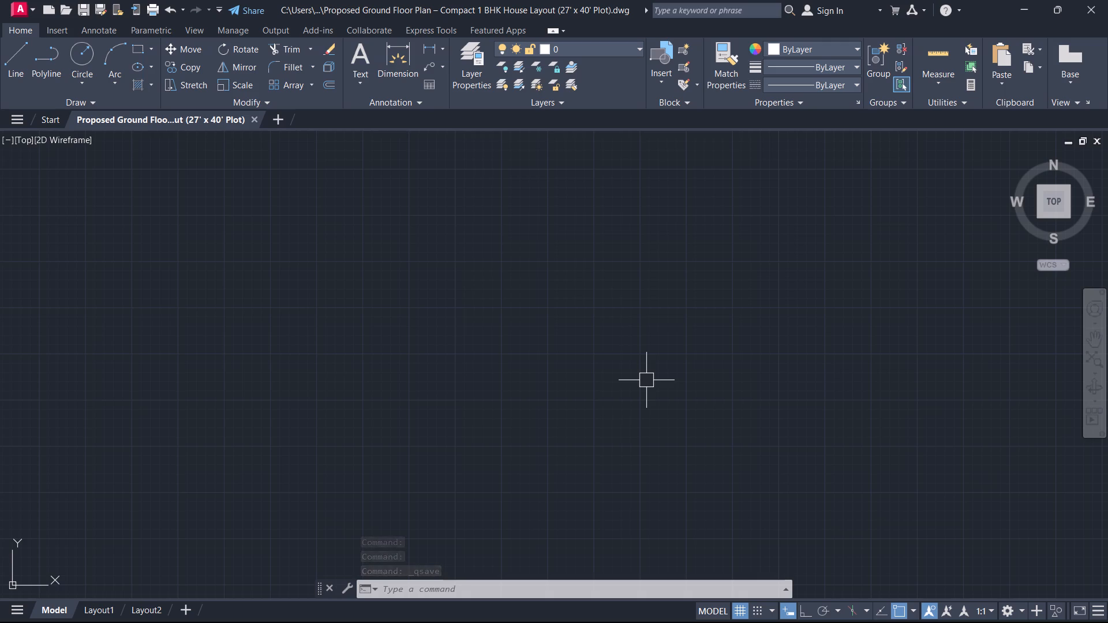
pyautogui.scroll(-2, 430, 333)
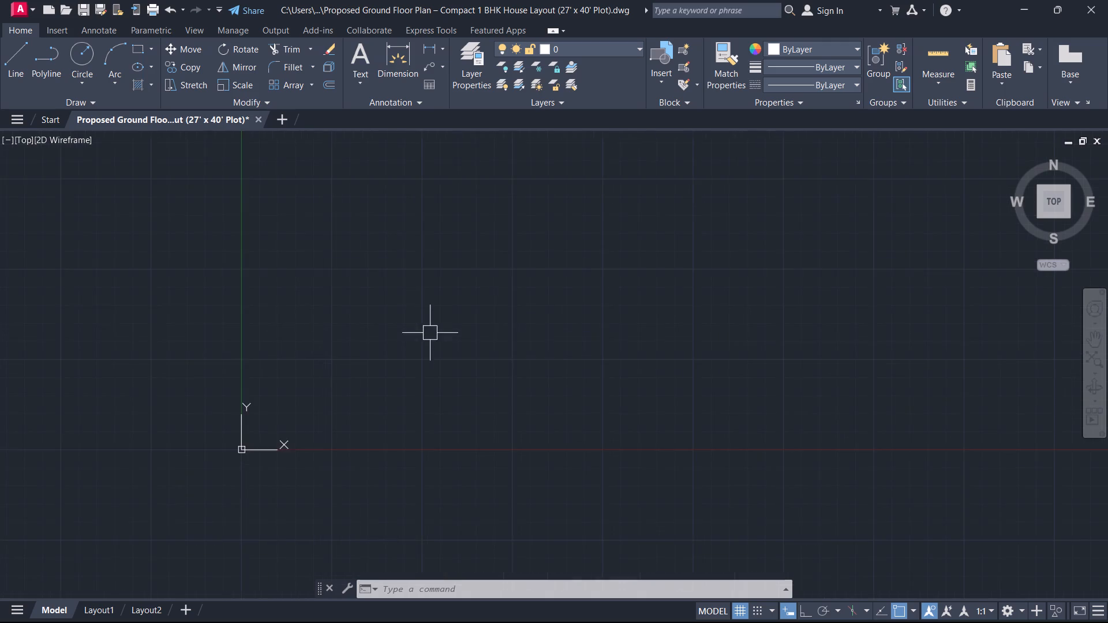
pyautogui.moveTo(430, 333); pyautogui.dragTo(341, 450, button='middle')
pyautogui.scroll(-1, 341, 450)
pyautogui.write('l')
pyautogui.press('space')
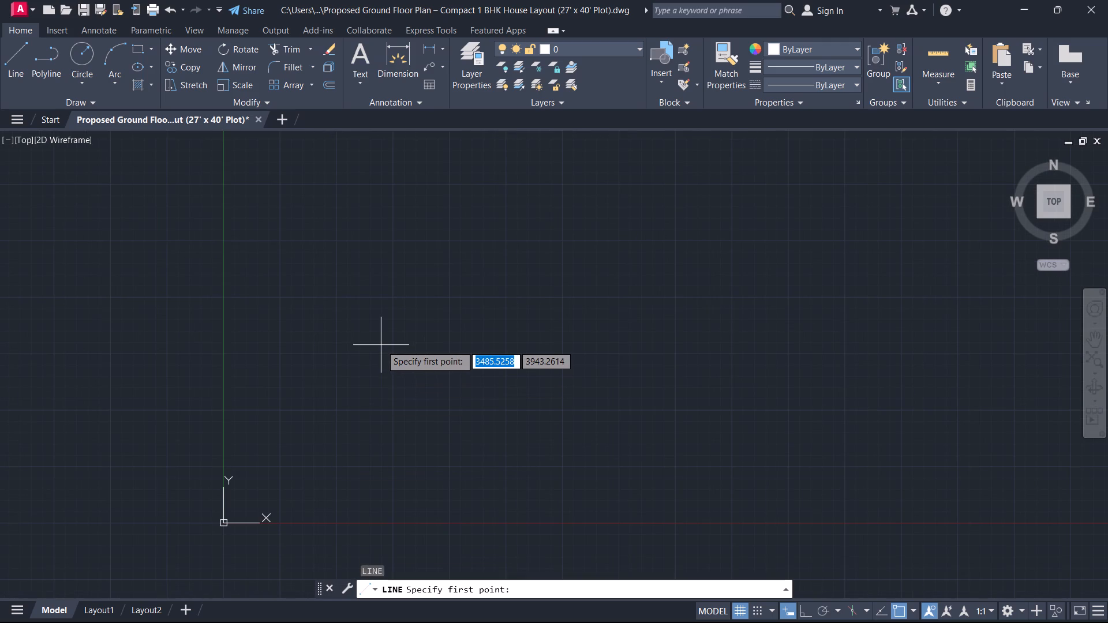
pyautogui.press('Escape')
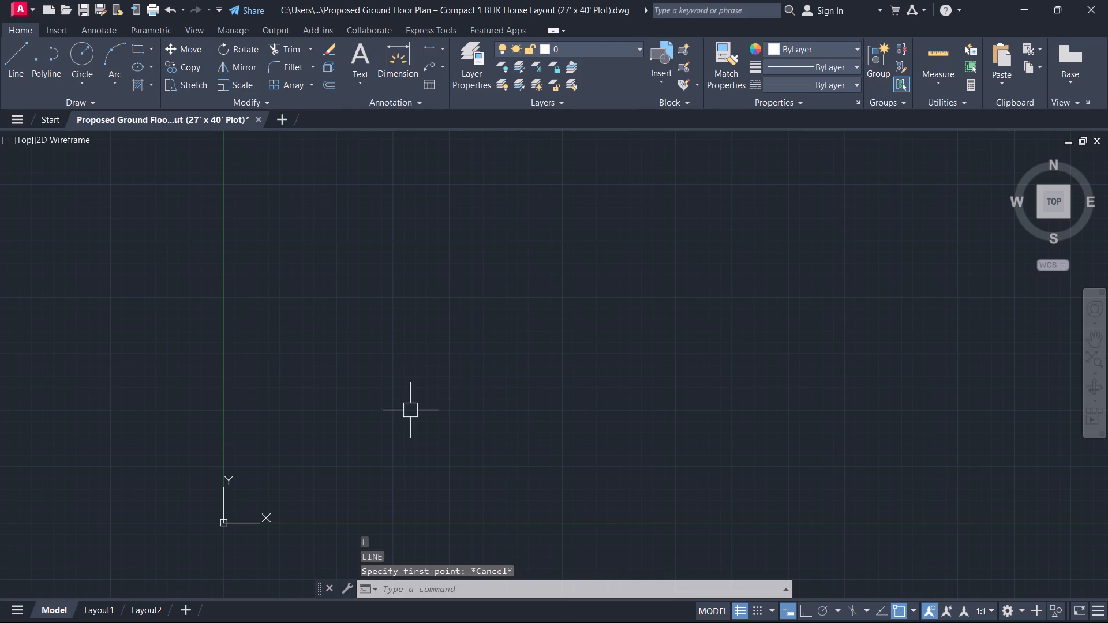
# Switch to File Explorer and open the folder containing the recently saved Proposed Ground Floor Plan drawing.
pyautogui.press('super+d')
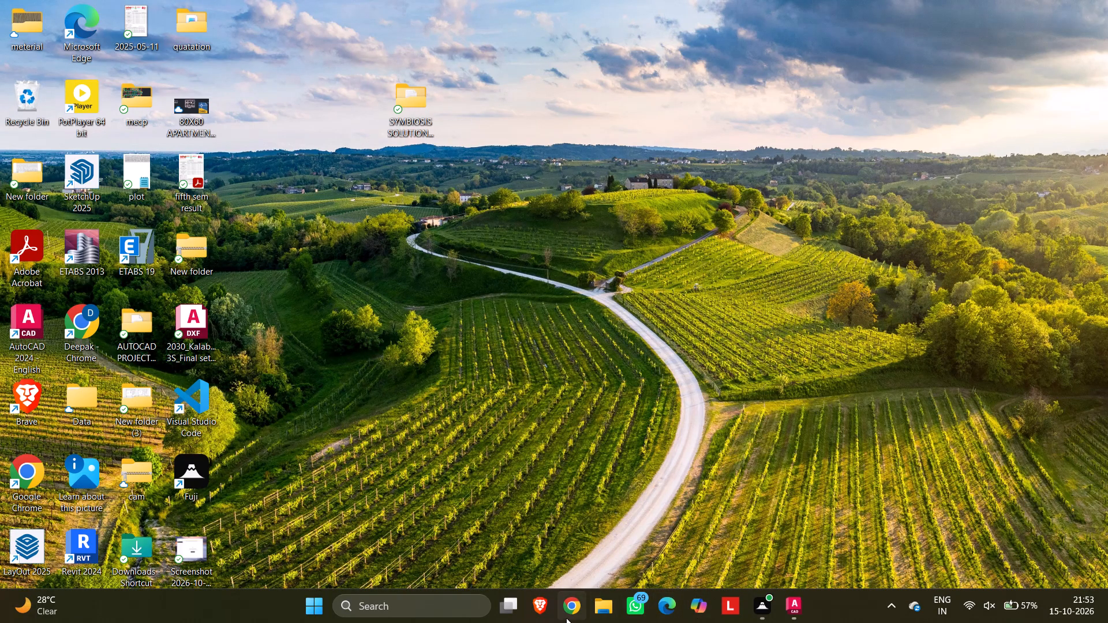
pyautogui.click(599, 617)
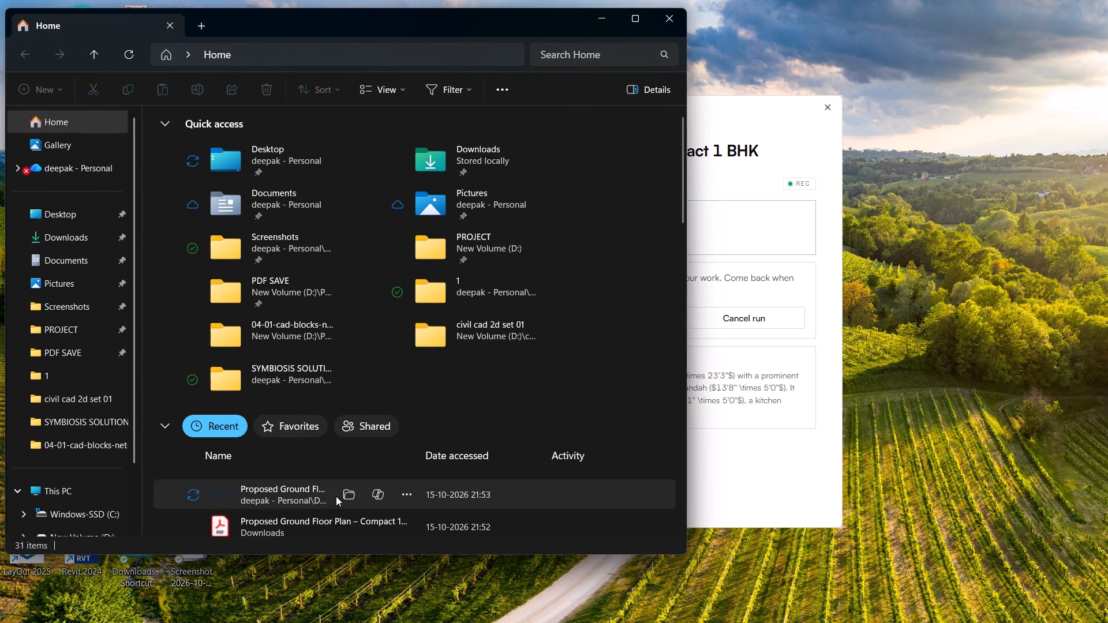
pyautogui.click(342, 494)
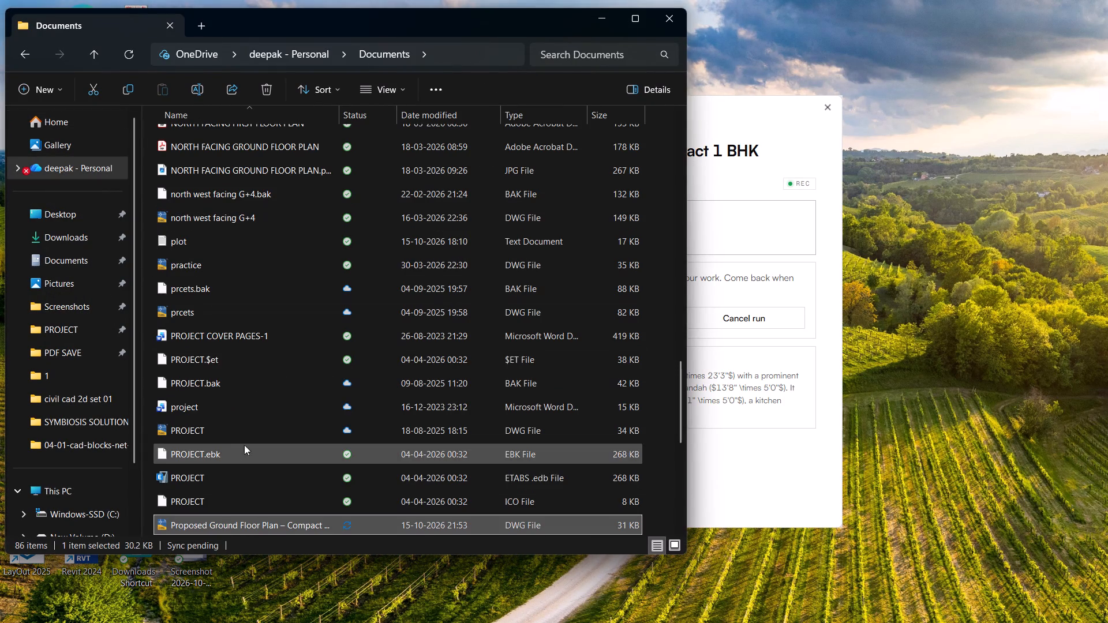
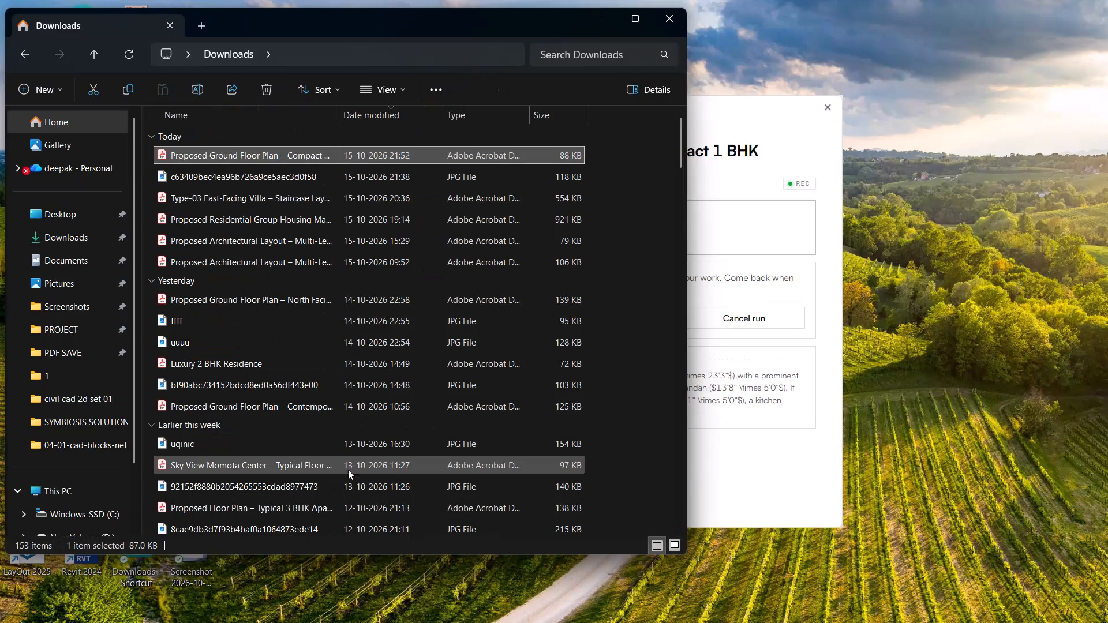
# Copy the file name of the Proposed Ground Floor Plan – Compact 1 BHK House Layout (27' x 40' Plot) PDF in Downloads.
pyautogui.click(275, 153)
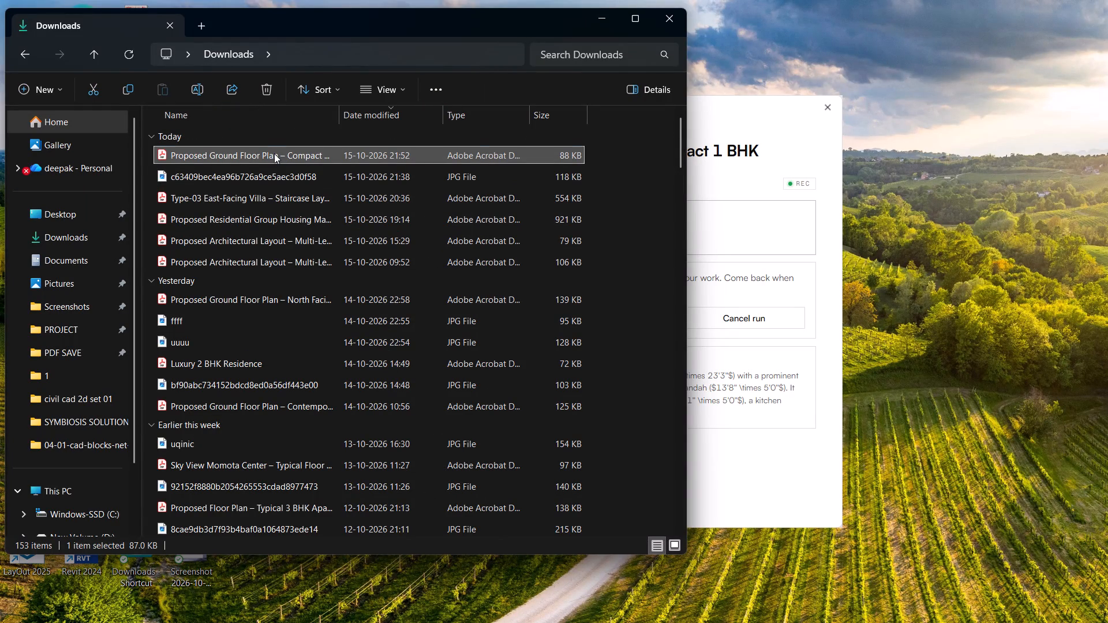
pyautogui.hotkey('ctrl', 'c')
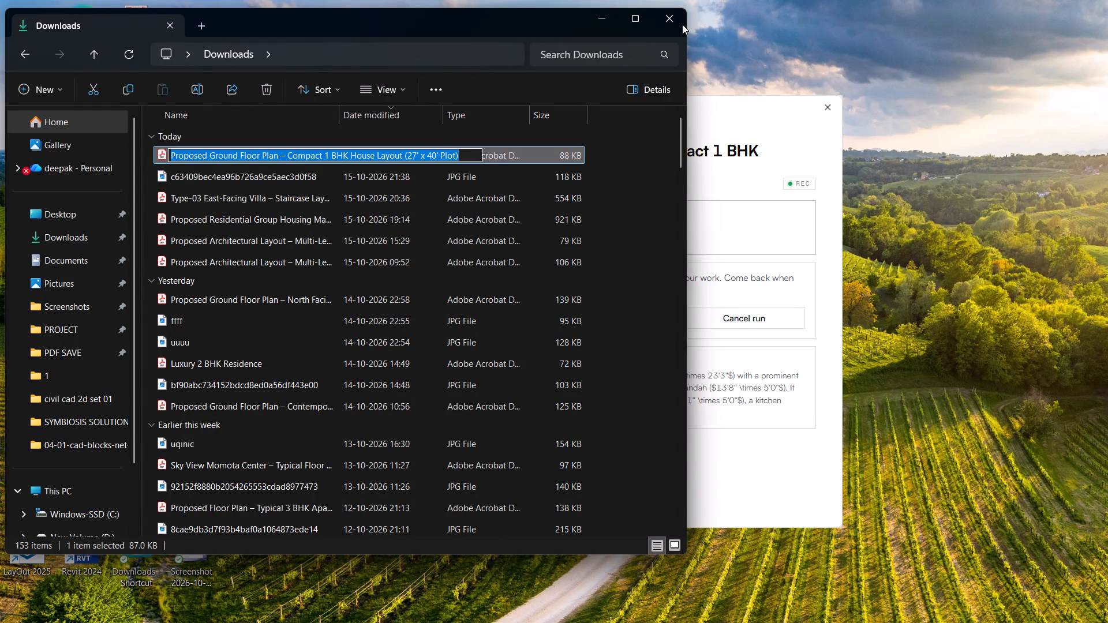
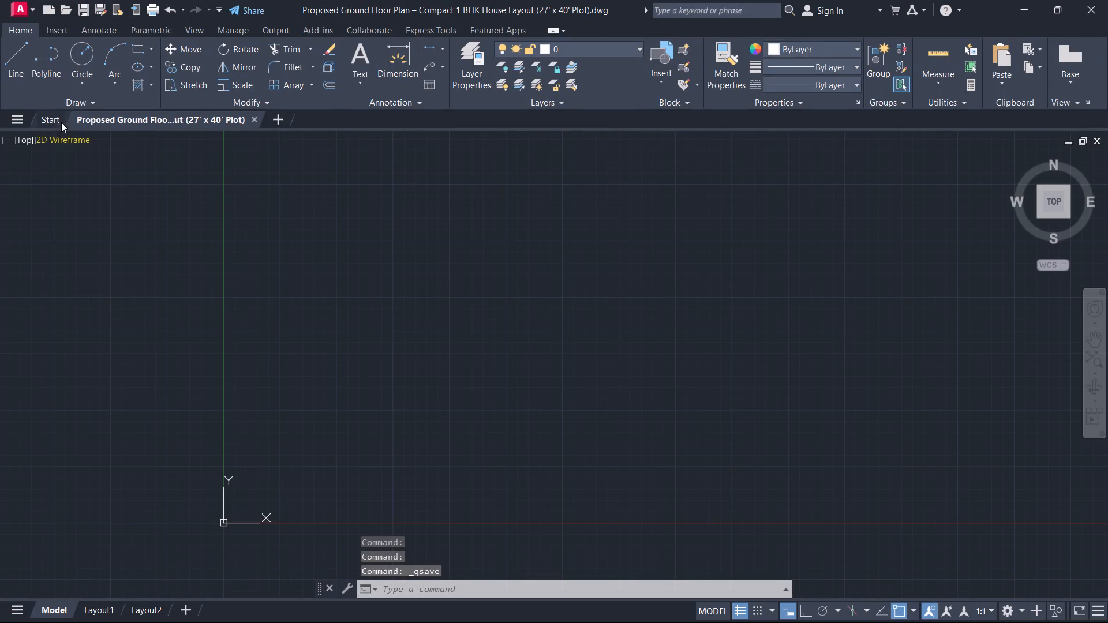
# Save a copy of the drawing under its existing name in the SYMBIOSIS SOLUTIONS INTERSHIP folder on the Desktop.
pyautogui.click(18, 6)
pyautogui.click(78, 200)
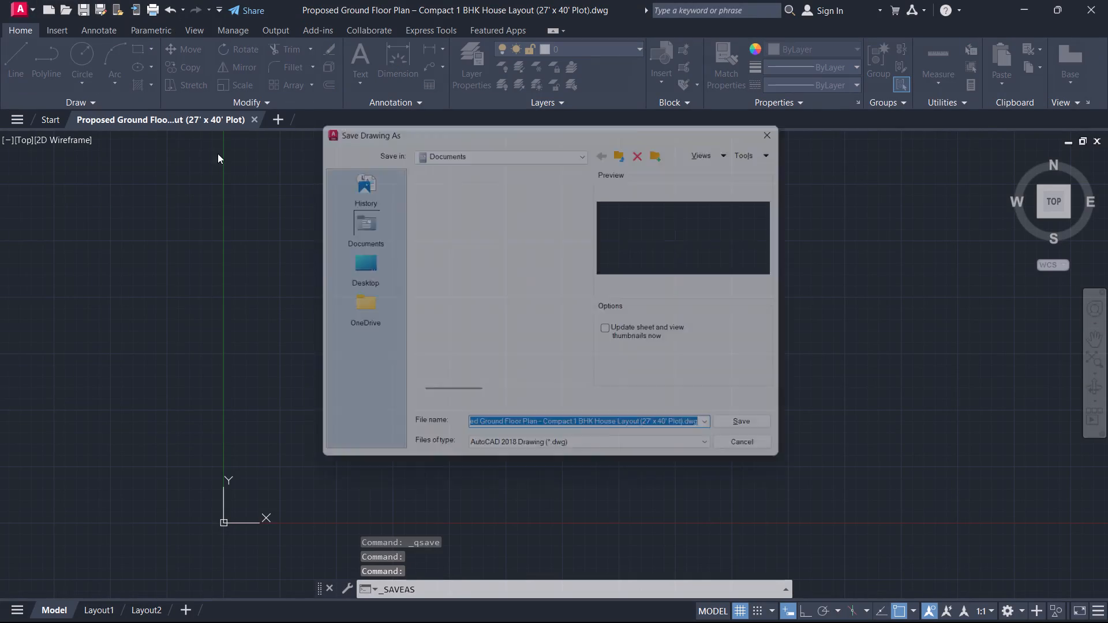
pyautogui.click(342, 271)
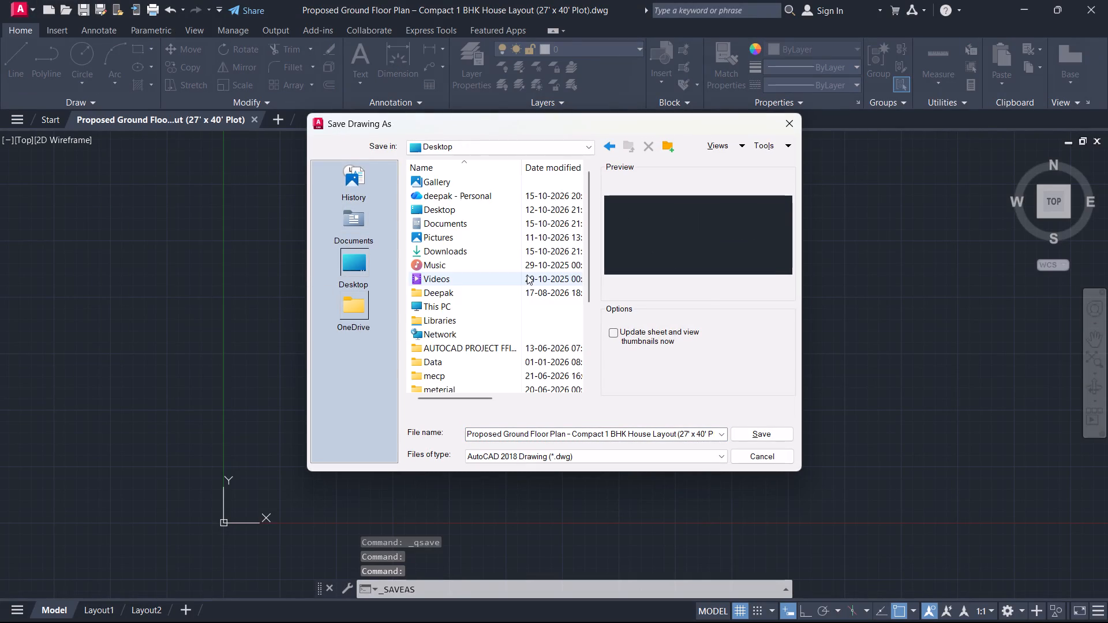
pyautogui.scroll(-3, 526, 282)
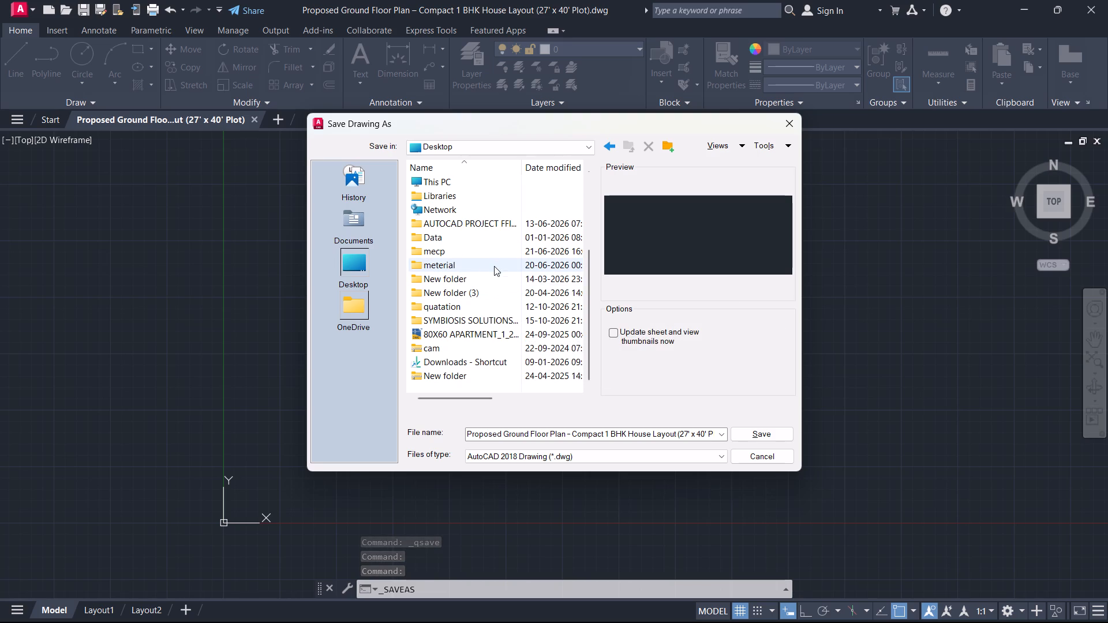
pyautogui.doubleClick(499, 320)
pyautogui.click(781, 434)
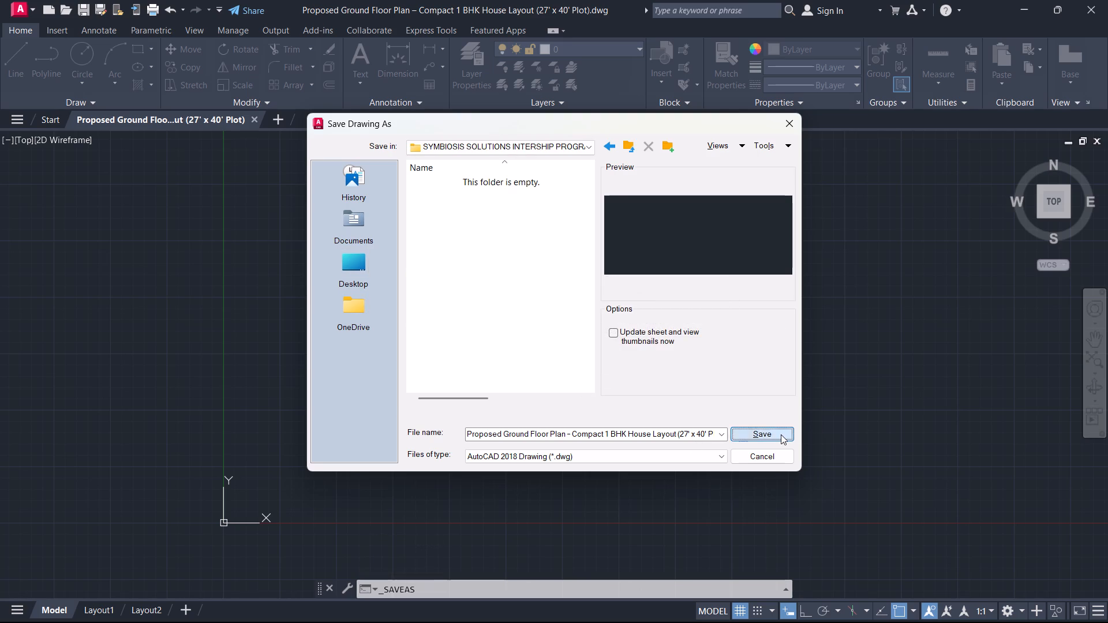
# Set the drawing's length units to Engineering with a precision of 0'-0.0".
pyautogui.scroll(-1, 704, 418)
pyautogui.moveTo(692, 421); pyautogui.dragTo(433, 512, button='middle')
pyautogui.write('un')
pyautogui.press('space')
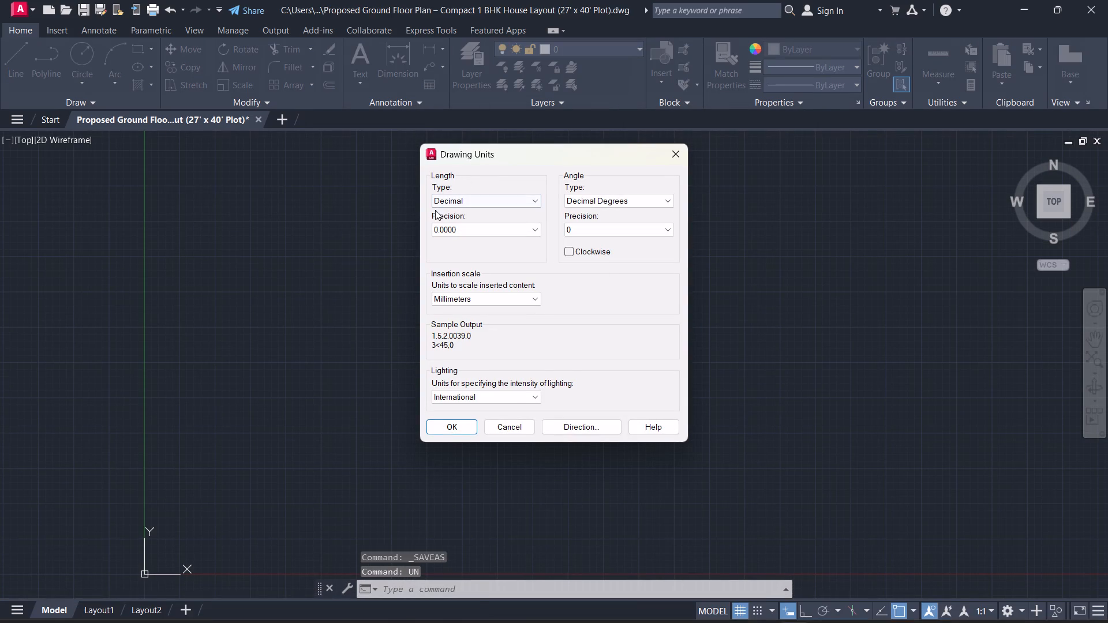
pyautogui.click(458, 208)
pyautogui.press('Tab')
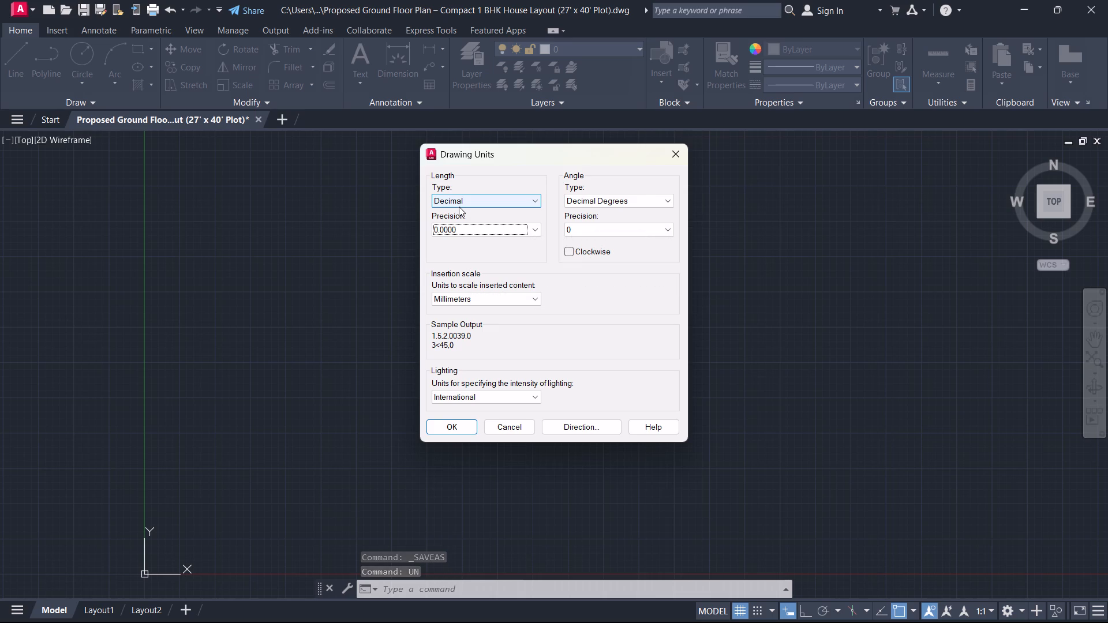
pyautogui.press('Tab')
pyautogui.press('Tab')
pyautogui.press('Tab')
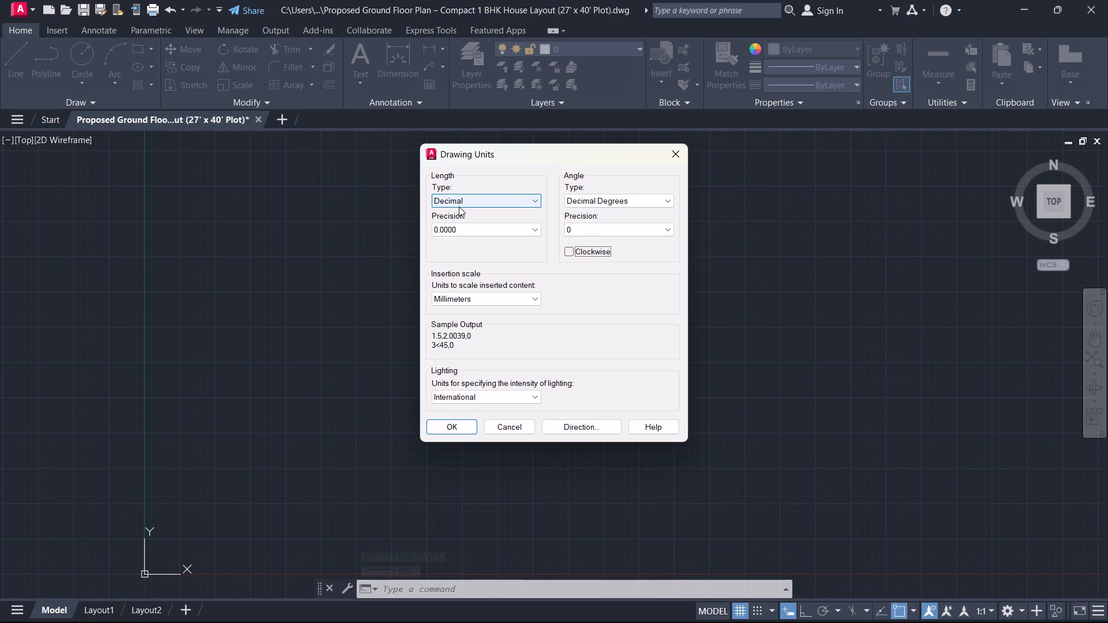
pyautogui.press('Tab')
pyautogui.press('Tab')
pyautogui.press('Tab')
pyautogui.press('Tab')
pyautogui.press('Tab')
pyautogui.press('Tab')
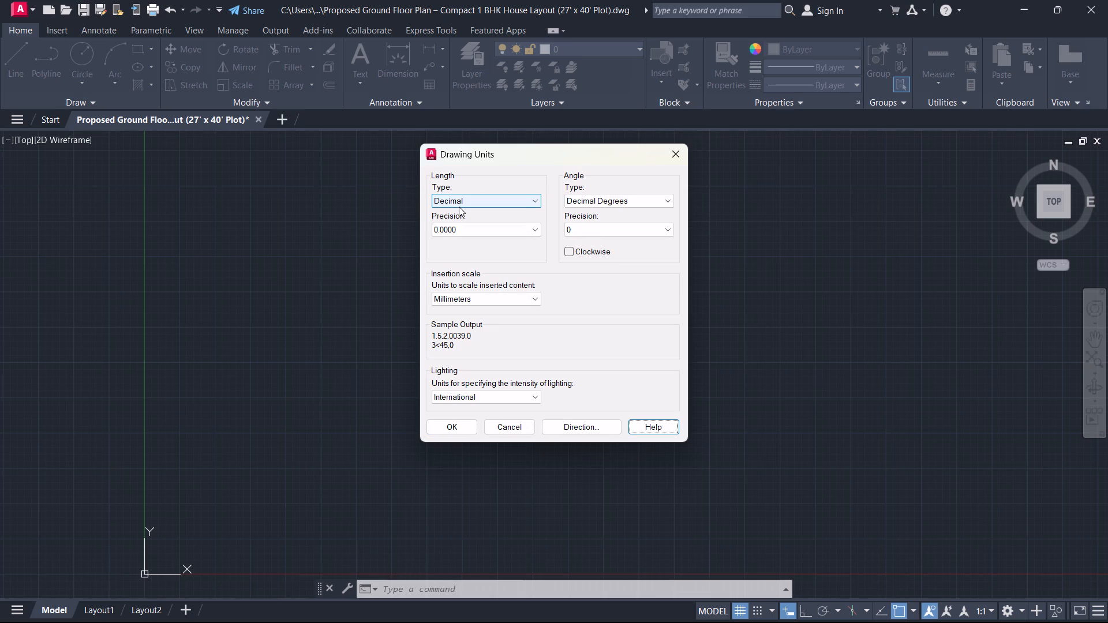
pyautogui.press('Tab')
pyautogui.press('Down')
pyautogui.press('Down')
pyautogui.press('Up')
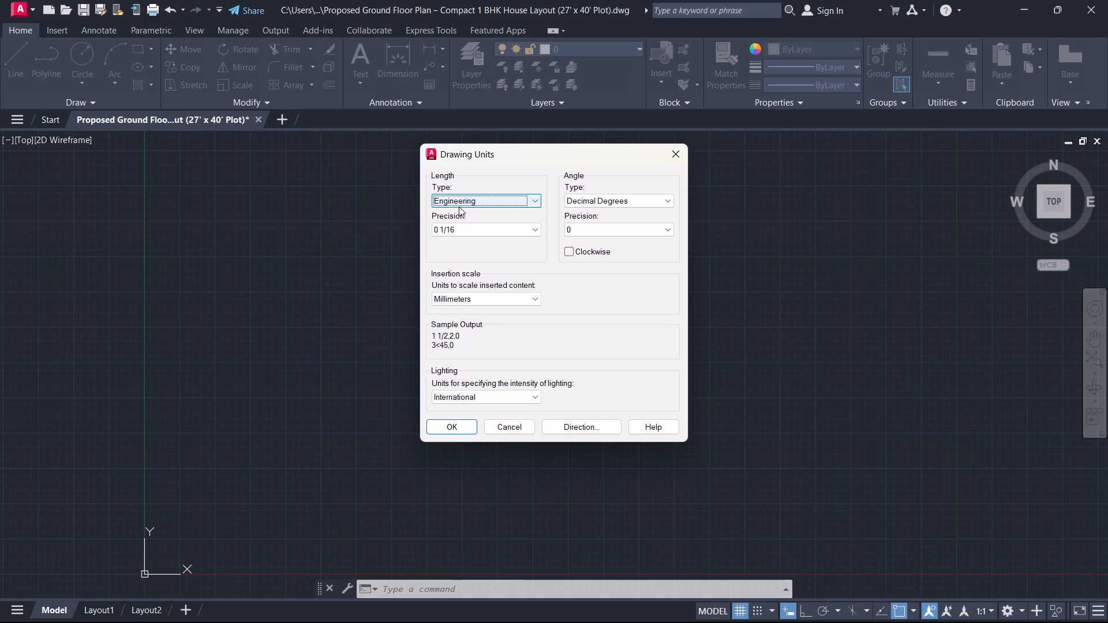
pyautogui.press('Tab')
pyautogui.press('Up')
pyautogui.press('Up')
pyautogui.press('Up')
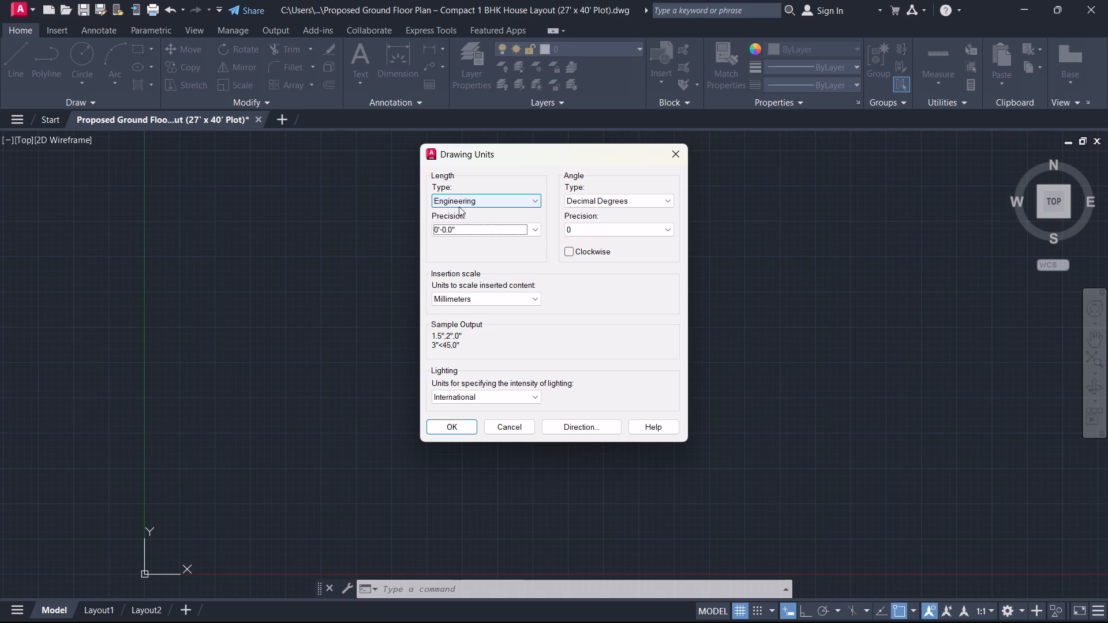
# Set the insertion scale to Inches and apply the drawing units.
pyautogui.press('Tab')
pyautogui.press('Tab')
pyautogui.press('Tab')
pyautogui.press('Tab')
pyautogui.press('Down')
pyautogui.press('Up')
pyautogui.press('Up')
pyautogui.press('Up')
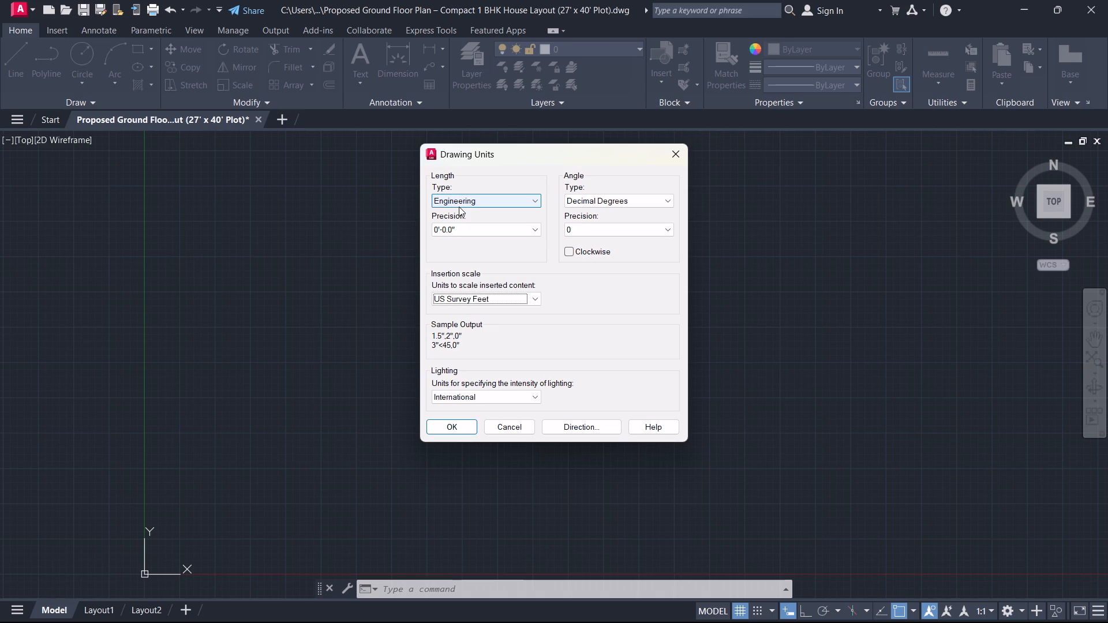
pyautogui.press('Up')
pyautogui.press('Up')
pyautogui.press('Tab')
pyautogui.press('Tab')
pyautogui.press('4')
pyautogui.press('Return')
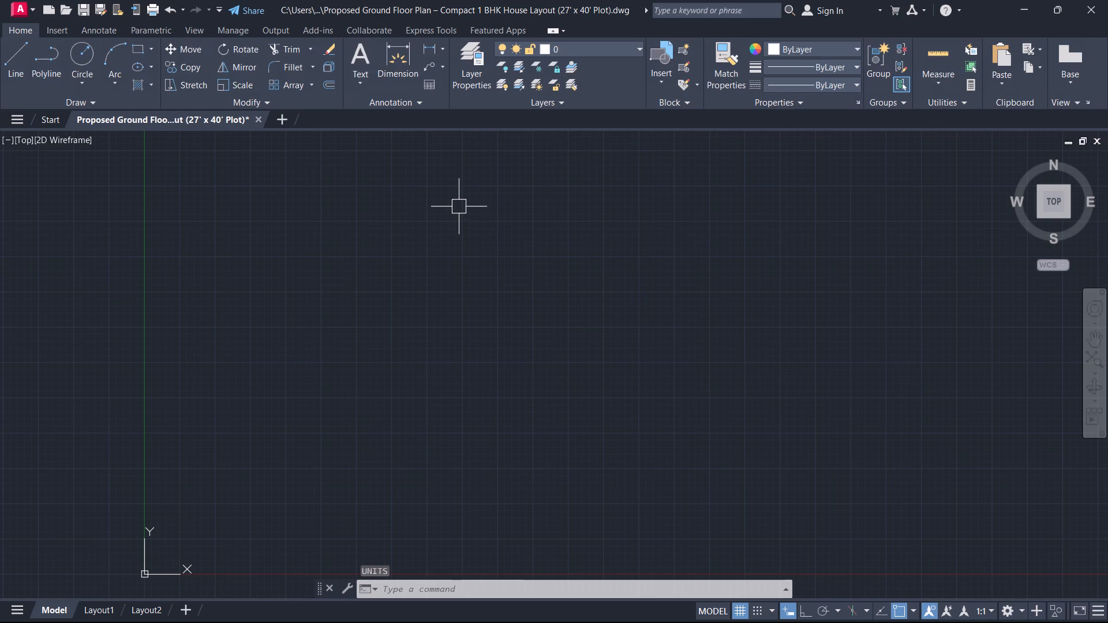
pyautogui.press('g')
pyautogui.press('Escape')
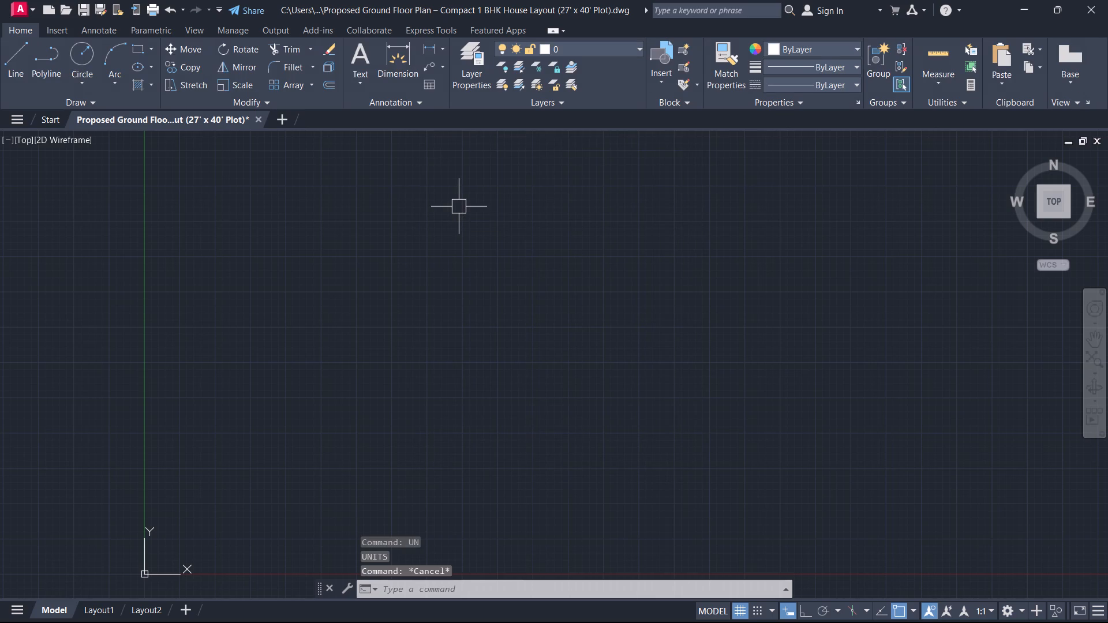
# Modify the ISO-25 dimension style, setting its text height to 6".
pyautogui.write('d')
pyautogui.press('space')
pyautogui.press('Tab')
pyautogui.press('Tab')
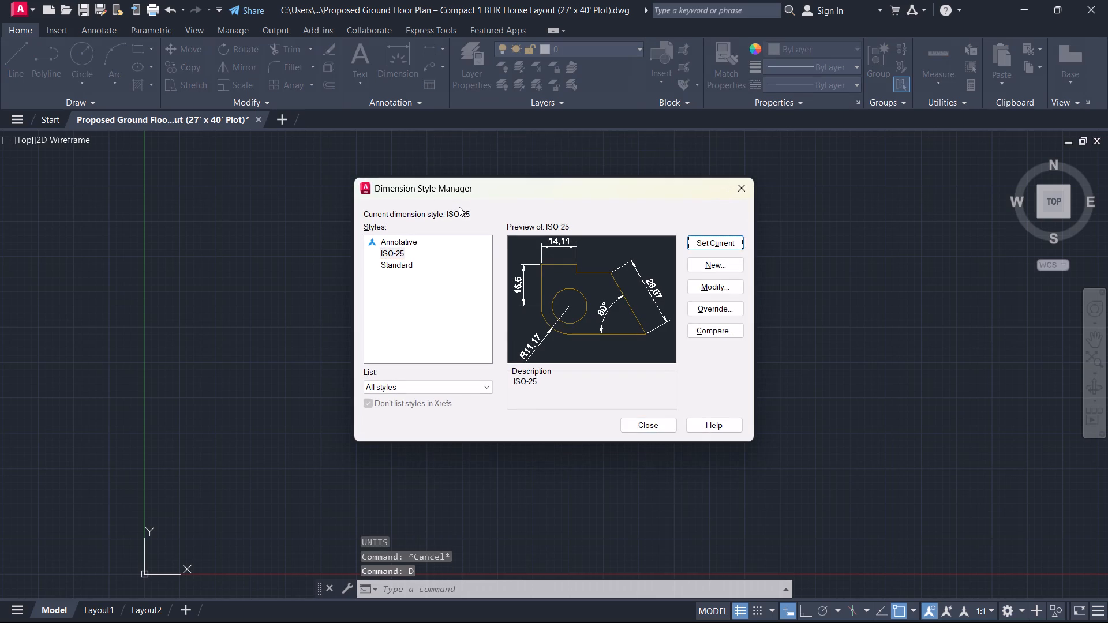
pyautogui.press('Tab')
pyautogui.press('Tab')
pyautogui.press('Return')
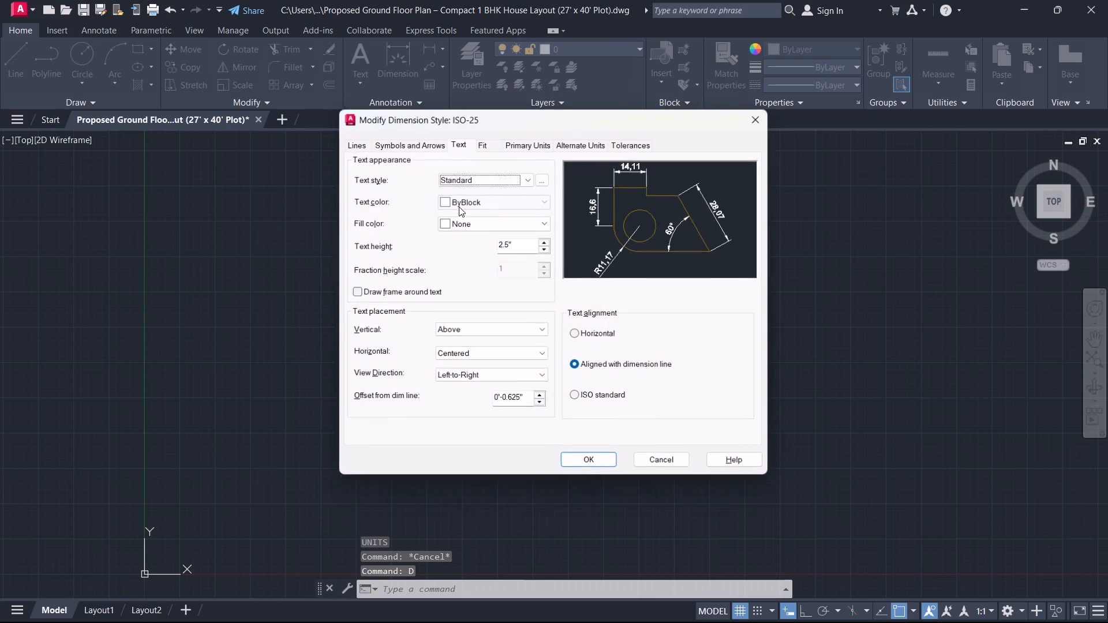
pyautogui.press('Tab')
pyautogui.press('Tab')
pyautogui.press('Tab')
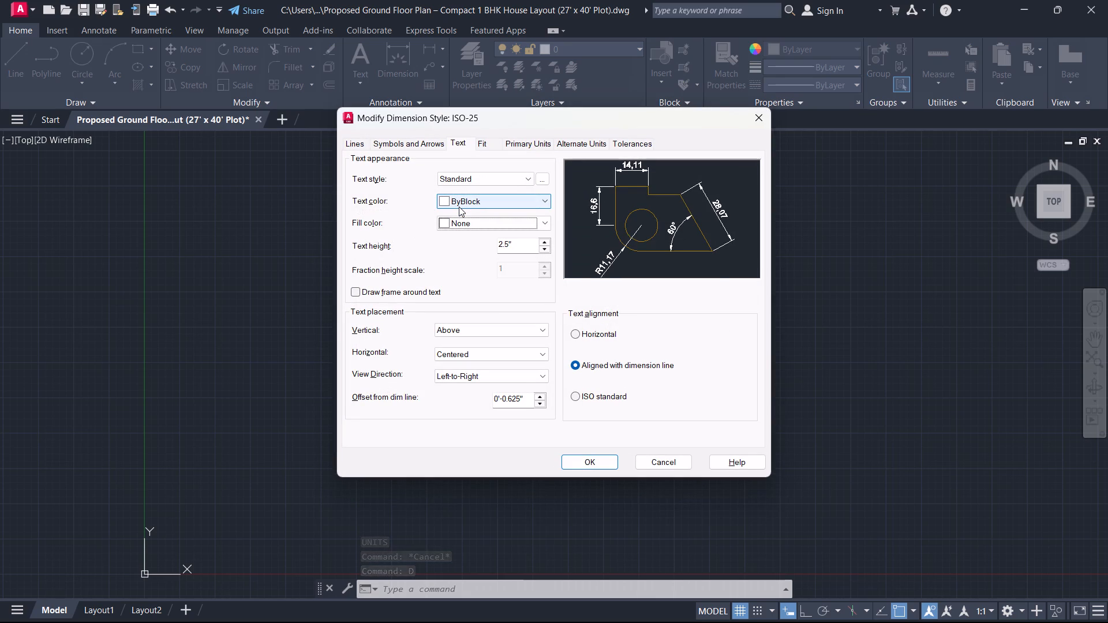
pyautogui.press('Tab')
pyautogui.press('Up')
pyautogui.press('Up')
pyautogui.press('Up')
pyautogui.press('Up')
pyautogui.press('Up')
pyautogui.press('Up')
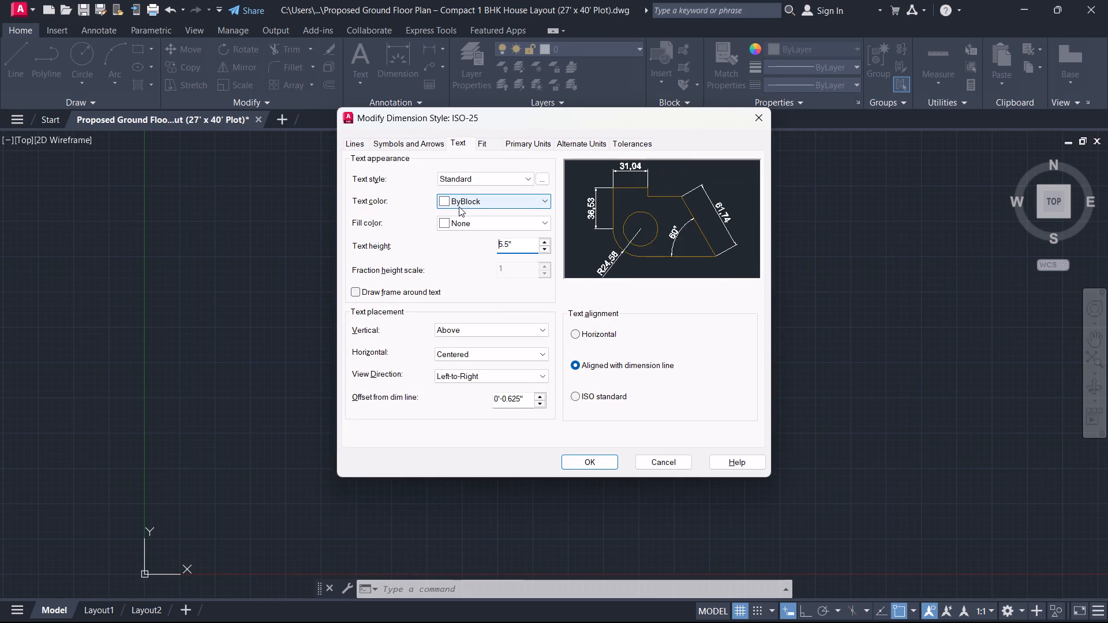
pyautogui.press('Up')
# Set the ISO-25 dimension text alignment to Horizontal and apply the style changes.
pyautogui.press('Tab')
pyautogui.press('Tab')
pyautogui.press('Tab')
pyautogui.press('Tab')
pyautogui.press('Tab')
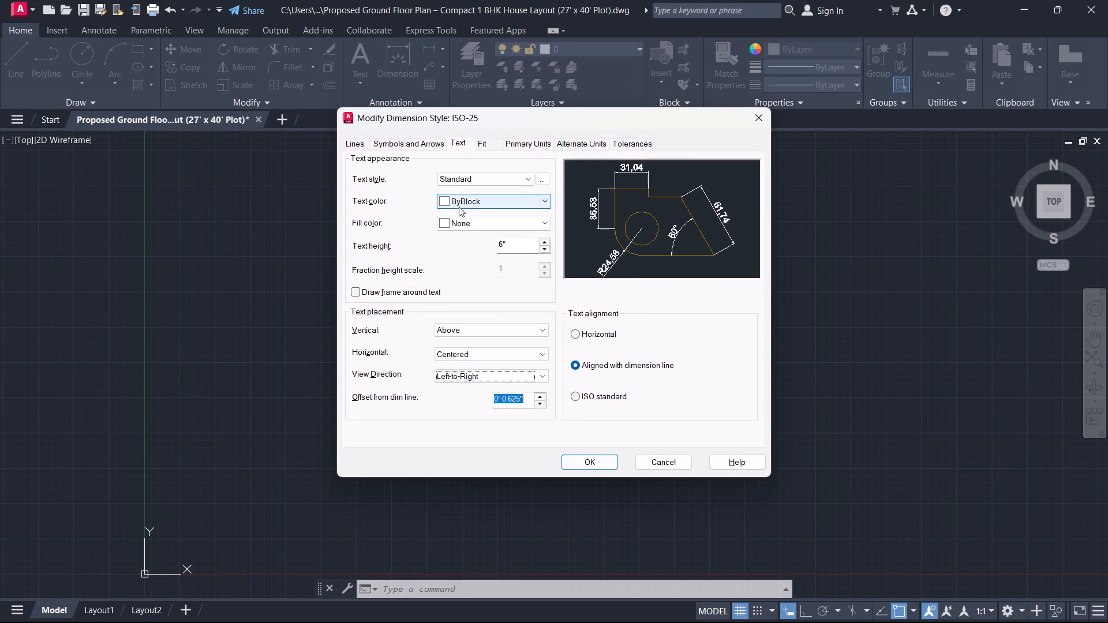
pyautogui.press('Tab')
pyautogui.press('Return')
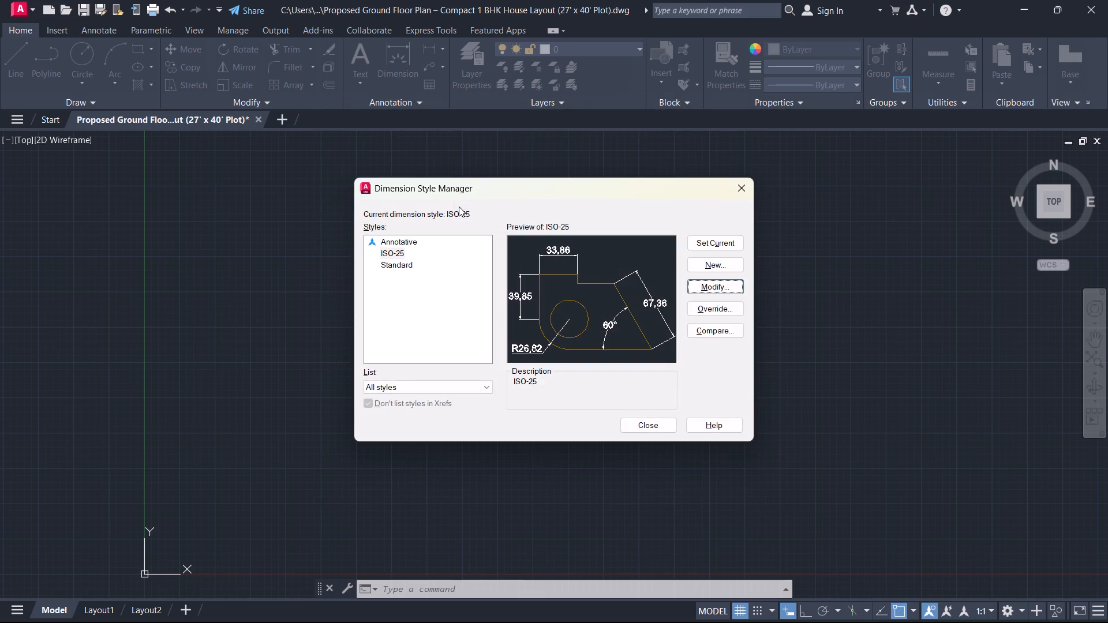
# Reopen ISO-25 for modification and set its primary linear unit format to Engineering.
pyautogui.press('Return')
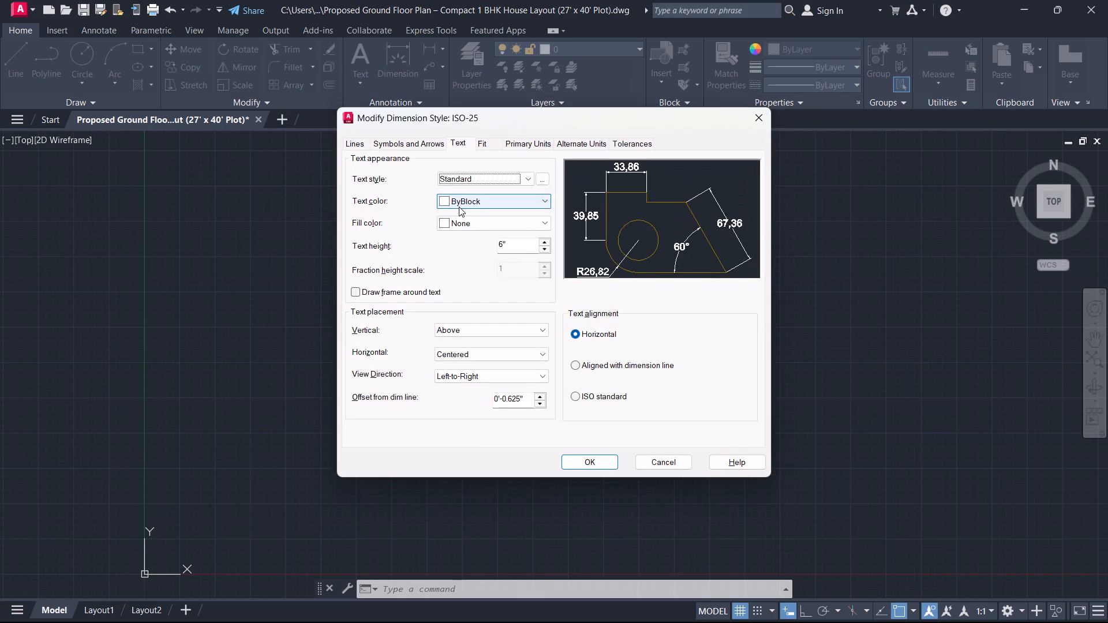
pyautogui.press('Tab')
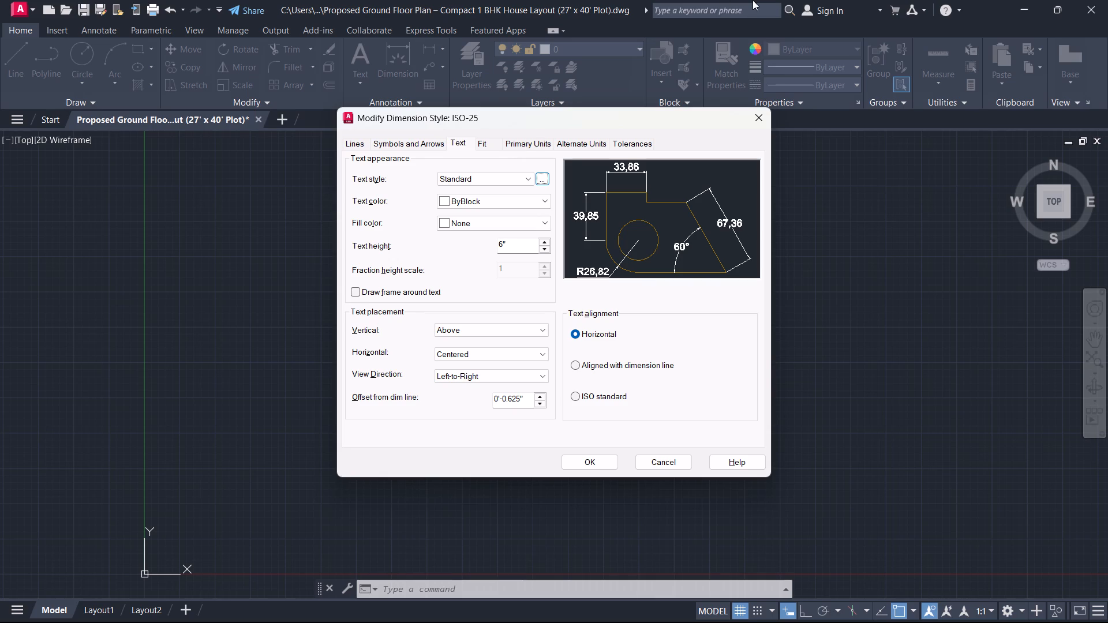
pyautogui.click(530, 147)
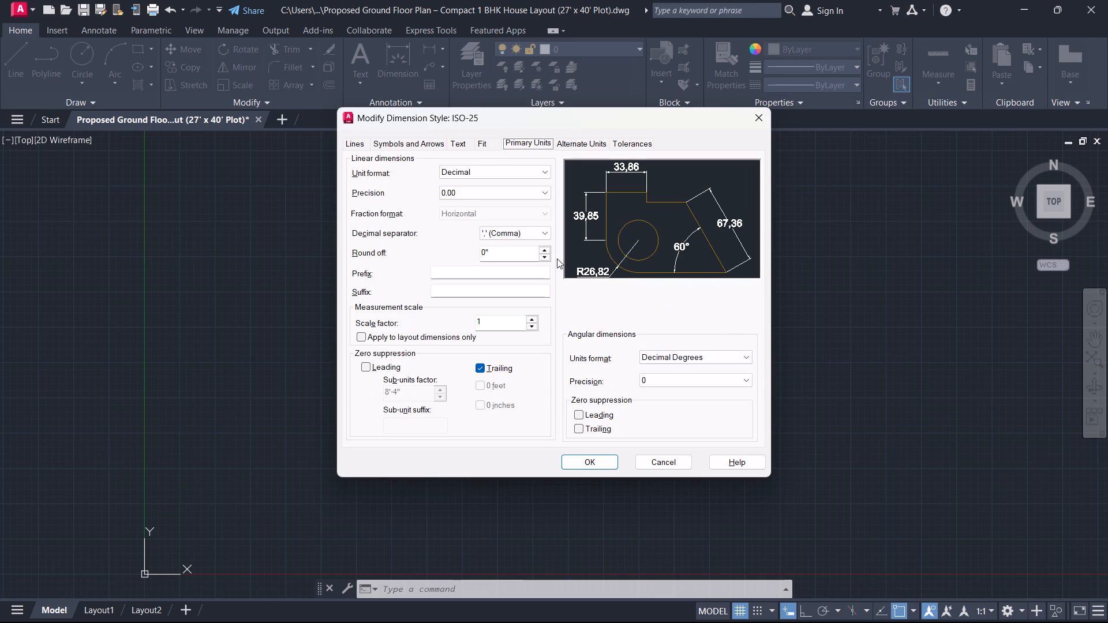
pyautogui.keyDown('ctrl'); pyautogui.scroll(-1, 555, 260); pyautogui.keyUp('ctrl')
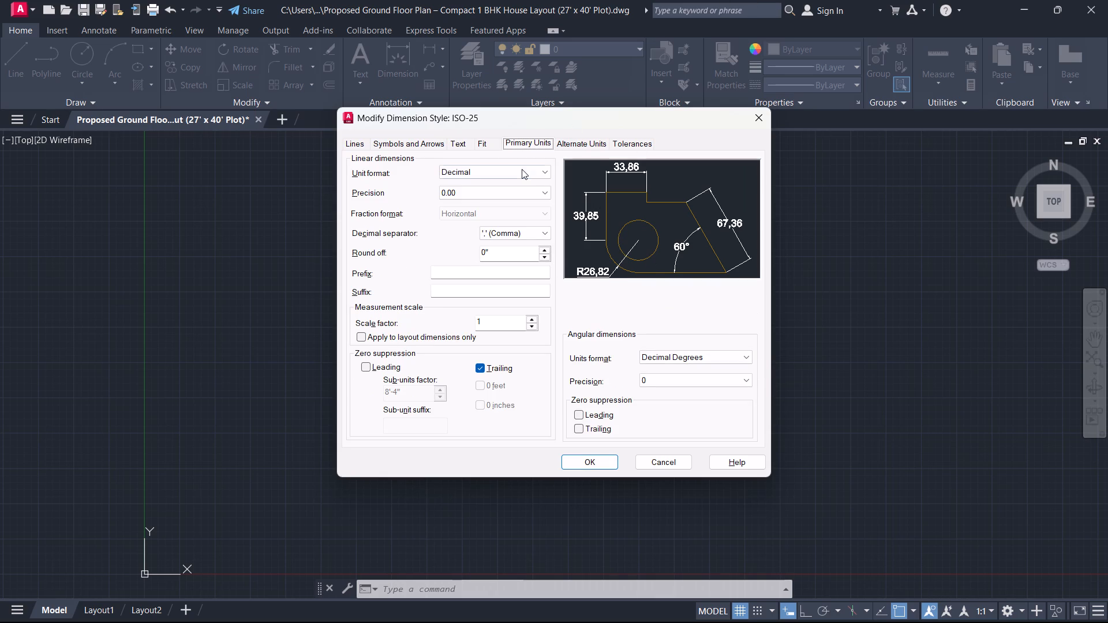
pyautogui.click(522, 169)
pyautogui.press('Down')
pyautogui.press('Up')
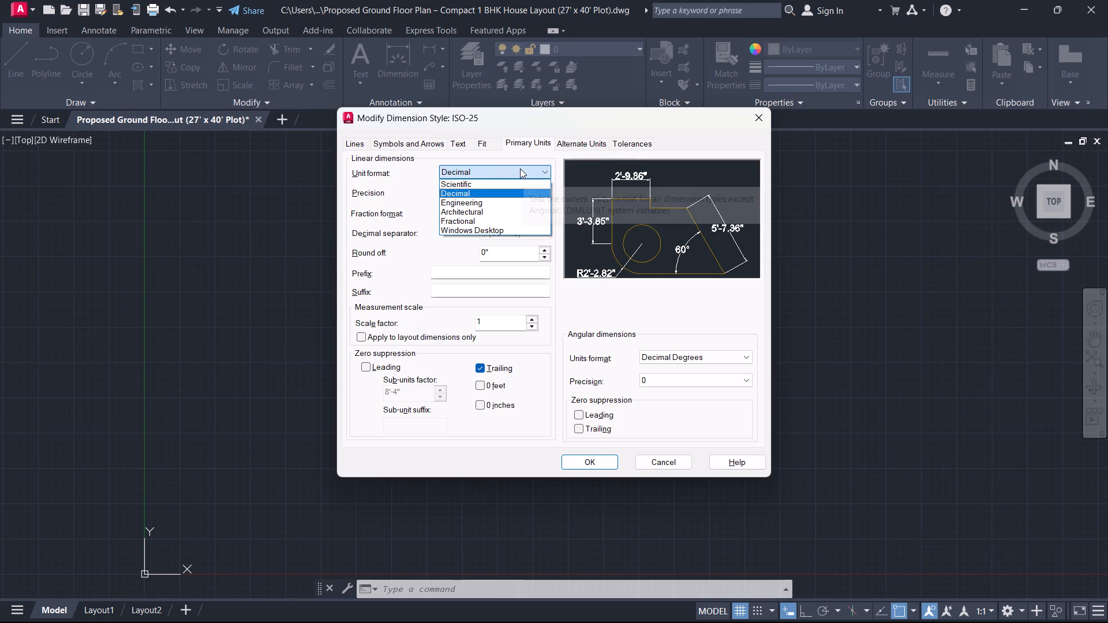
pyautogui.press('Down')
pyautogui.press('Tab')
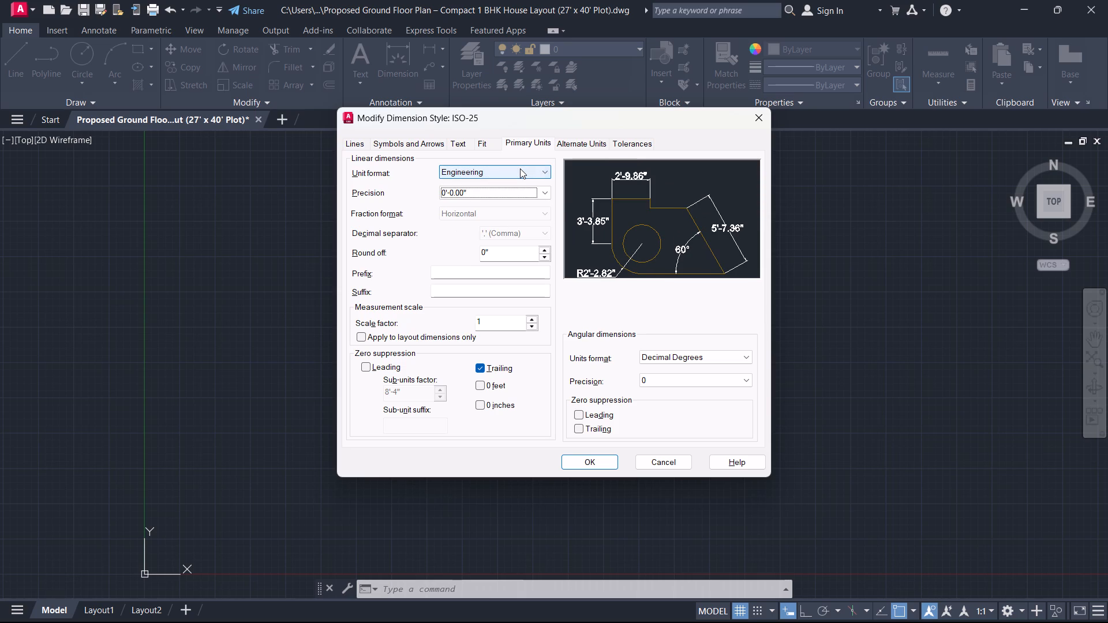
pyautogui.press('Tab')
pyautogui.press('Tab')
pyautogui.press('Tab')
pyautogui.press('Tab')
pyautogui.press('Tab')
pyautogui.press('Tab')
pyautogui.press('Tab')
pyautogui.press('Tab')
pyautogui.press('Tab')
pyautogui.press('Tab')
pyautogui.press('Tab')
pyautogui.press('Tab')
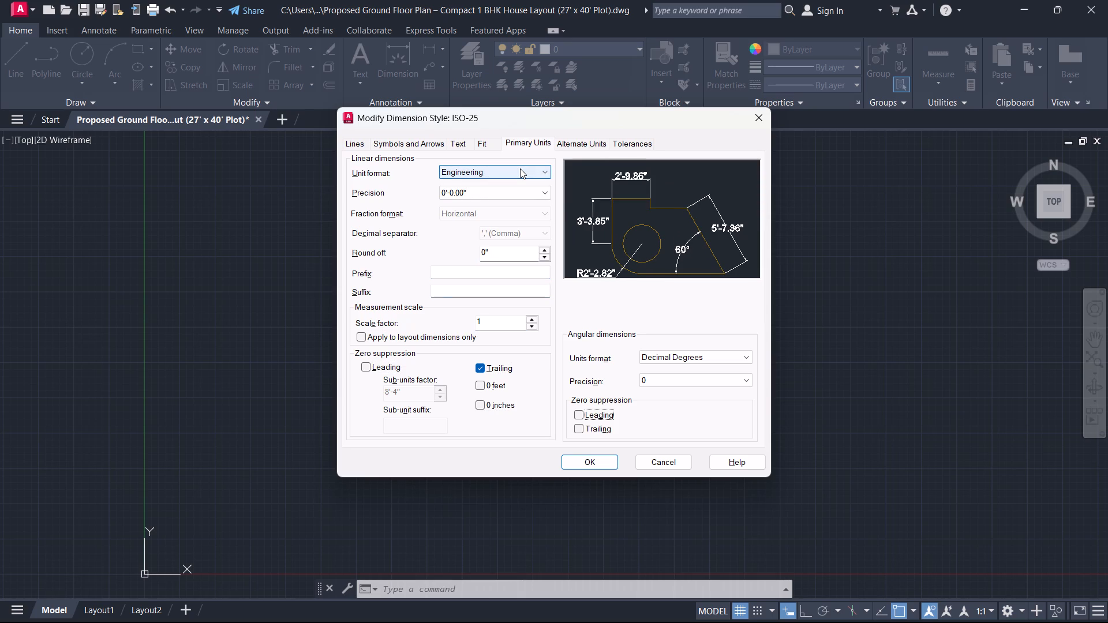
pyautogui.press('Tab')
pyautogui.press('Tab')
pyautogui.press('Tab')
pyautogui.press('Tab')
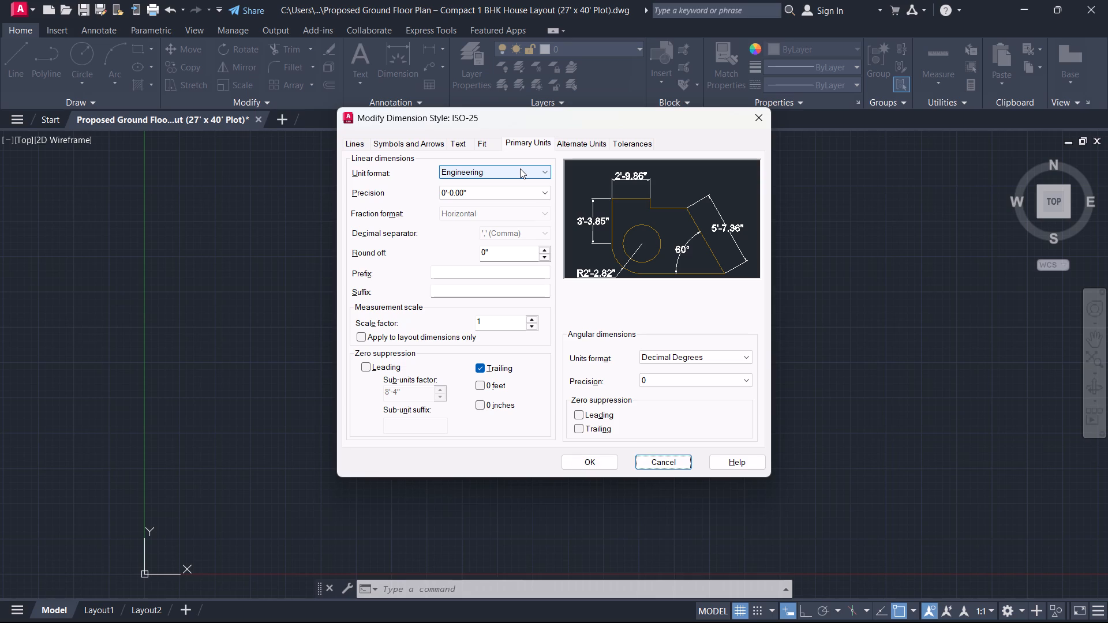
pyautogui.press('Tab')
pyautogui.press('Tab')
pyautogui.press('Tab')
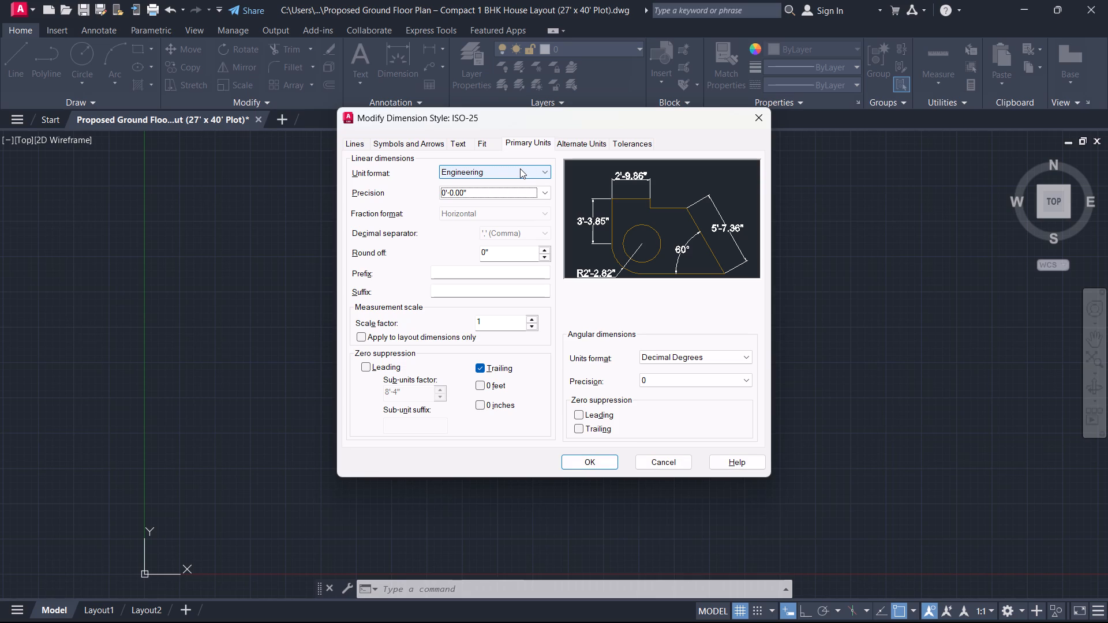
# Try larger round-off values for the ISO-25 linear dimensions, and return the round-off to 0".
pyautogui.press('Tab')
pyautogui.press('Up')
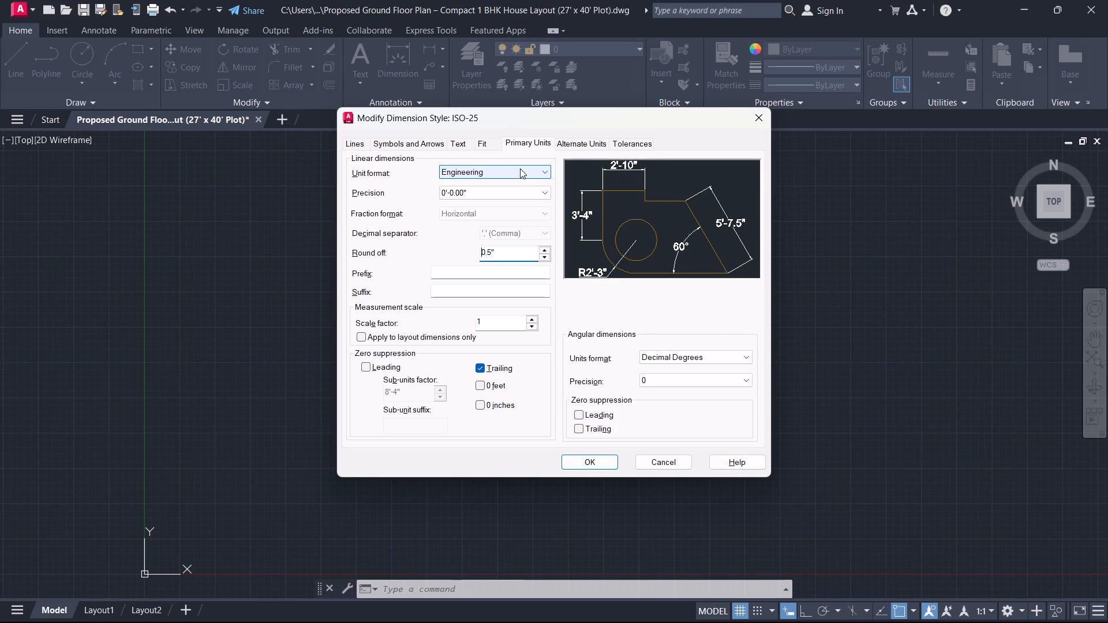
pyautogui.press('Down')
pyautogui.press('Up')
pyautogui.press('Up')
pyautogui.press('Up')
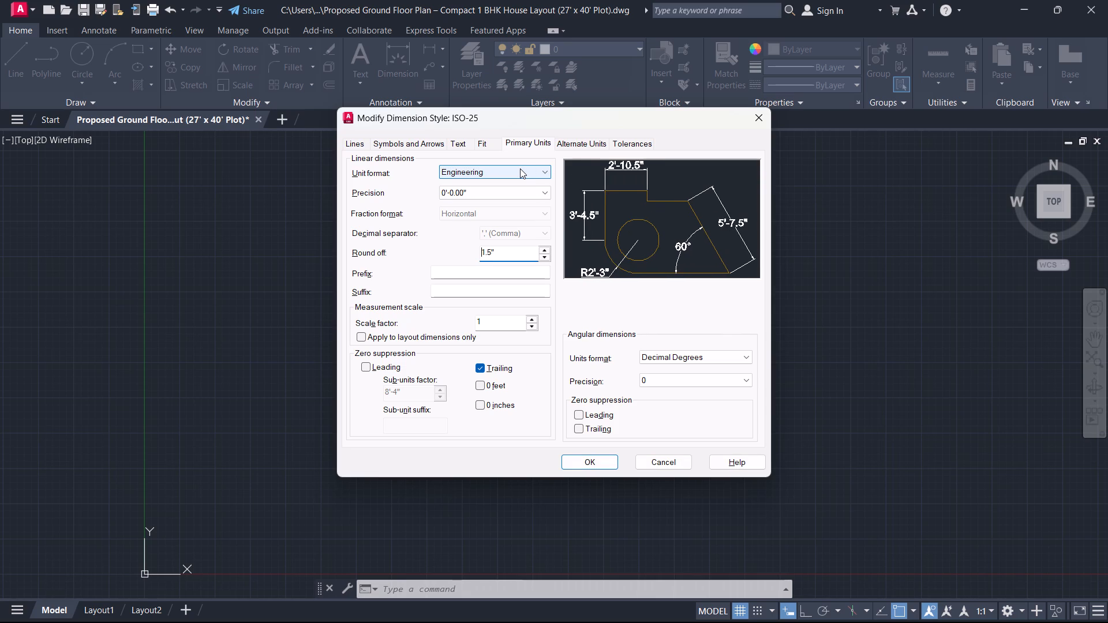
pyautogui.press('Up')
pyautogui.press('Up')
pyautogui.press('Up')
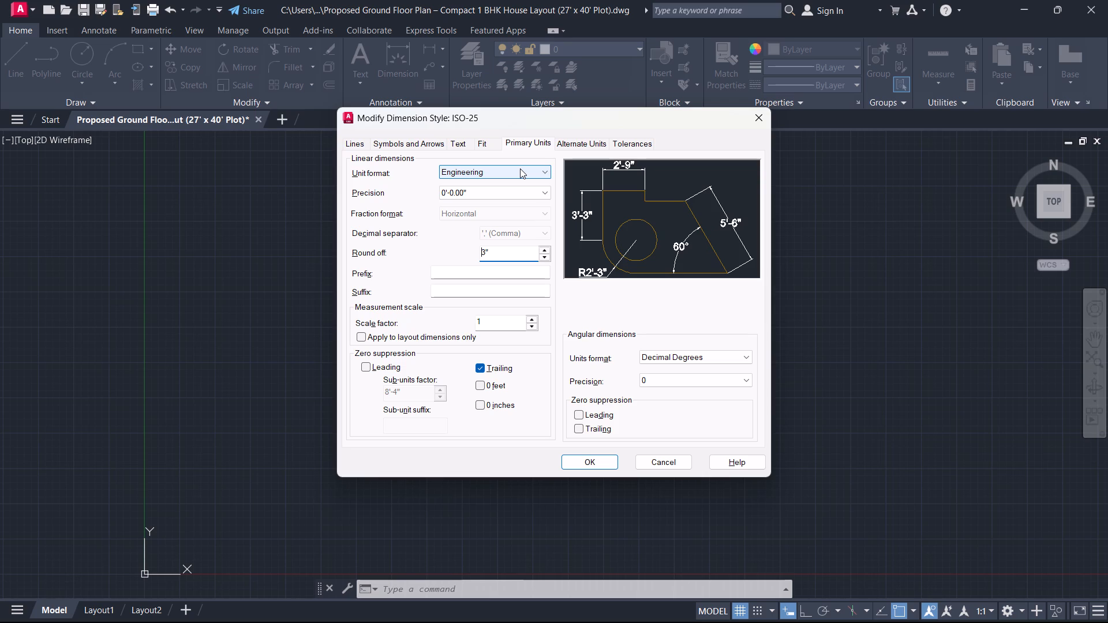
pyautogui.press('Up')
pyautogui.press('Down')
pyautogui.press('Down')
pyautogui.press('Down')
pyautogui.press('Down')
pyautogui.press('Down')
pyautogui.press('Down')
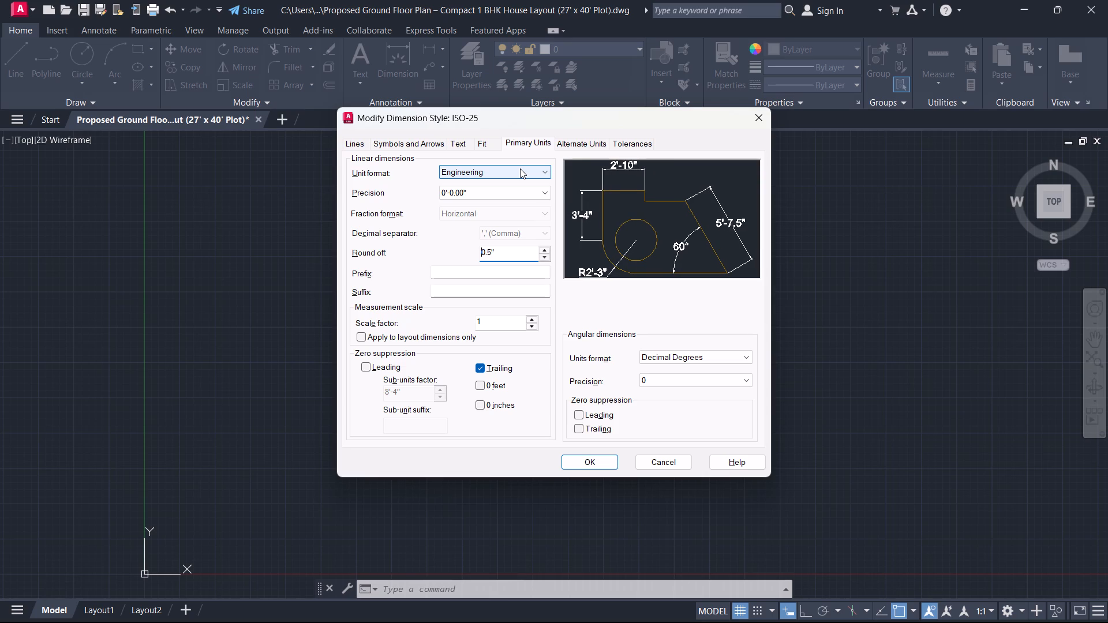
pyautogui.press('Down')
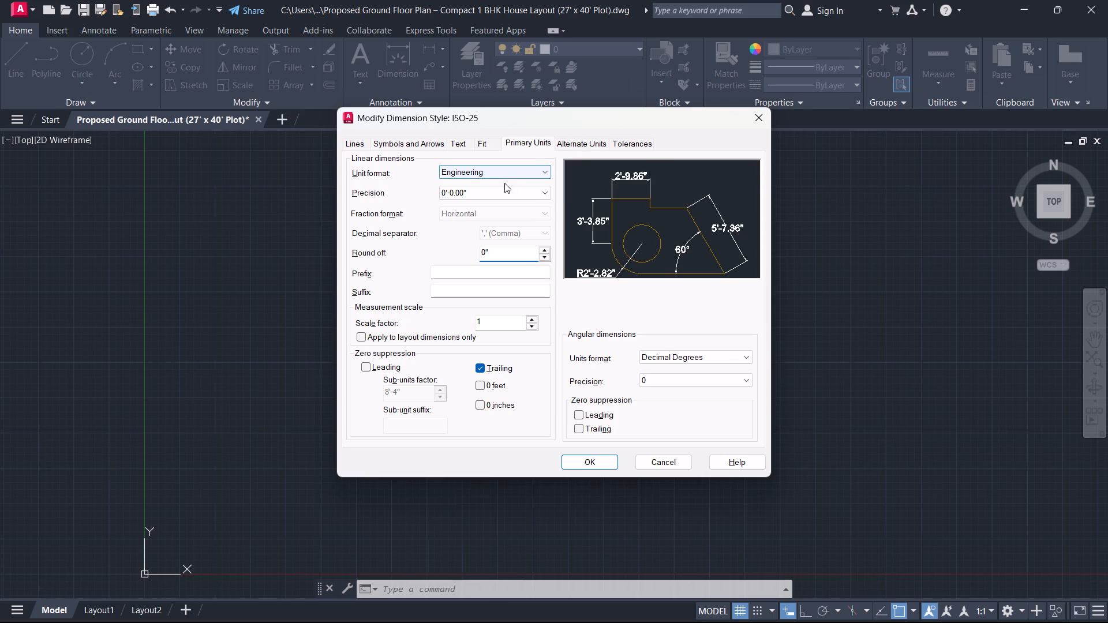
# Set the ISO-25 linear dimension precision to 0'-0.0", apply it and close the Dimension Style Manager.
pyautogui.click(501, 186)
pyautogui.press('Up')
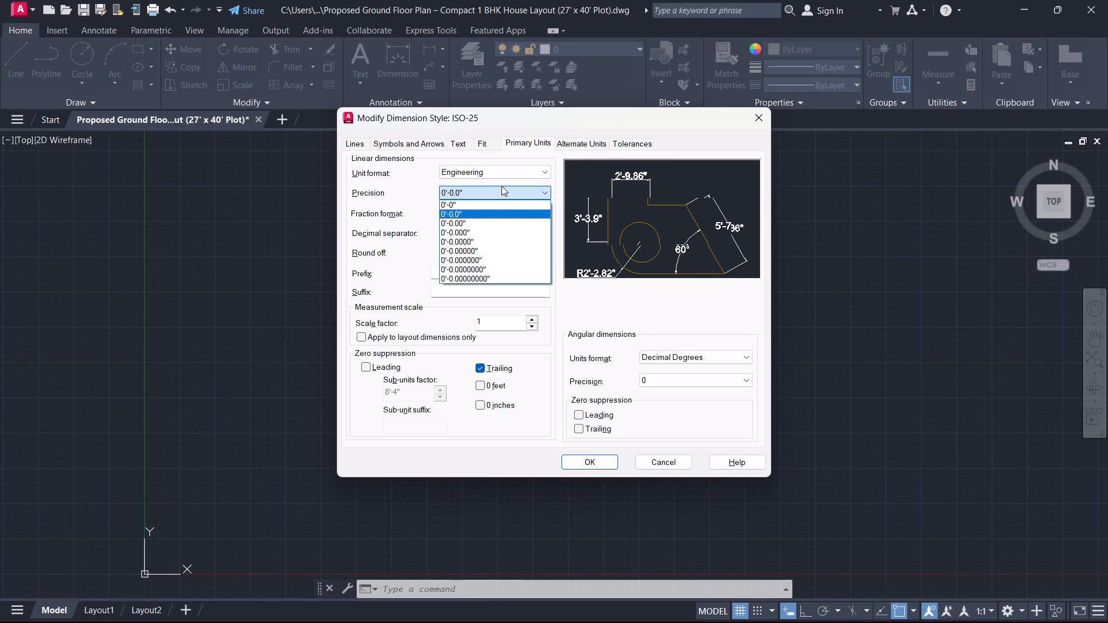
pyautogui.press('Return')
pyautogui.press('Return')
pyautogui.press('Return')
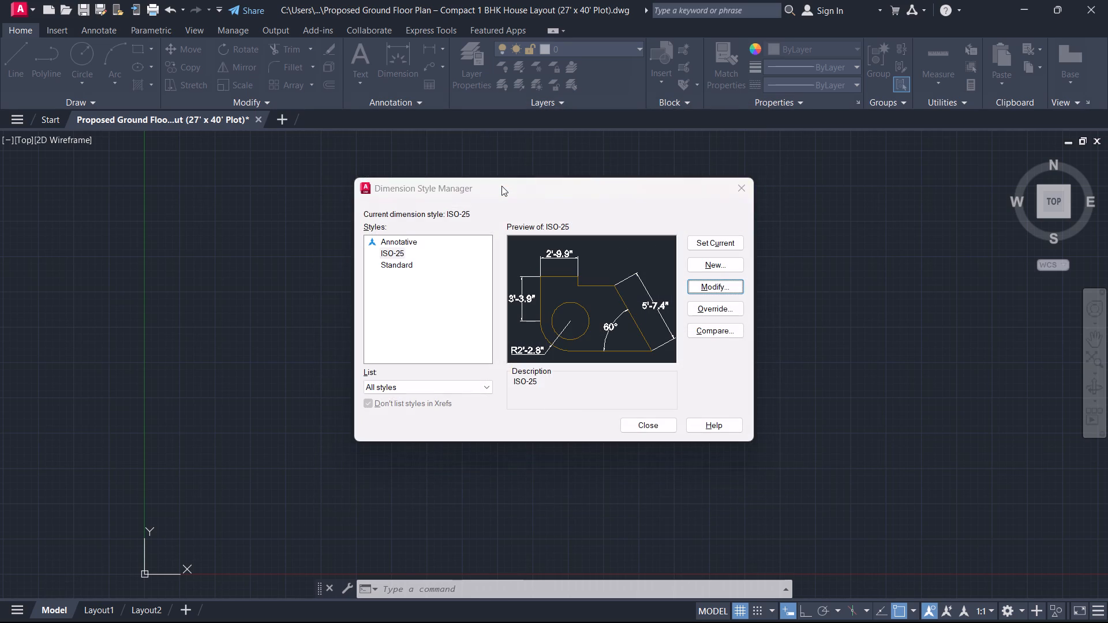
pyautogui.press('Return')
pyautogui.press('Down')
pyautogui.press('Down')
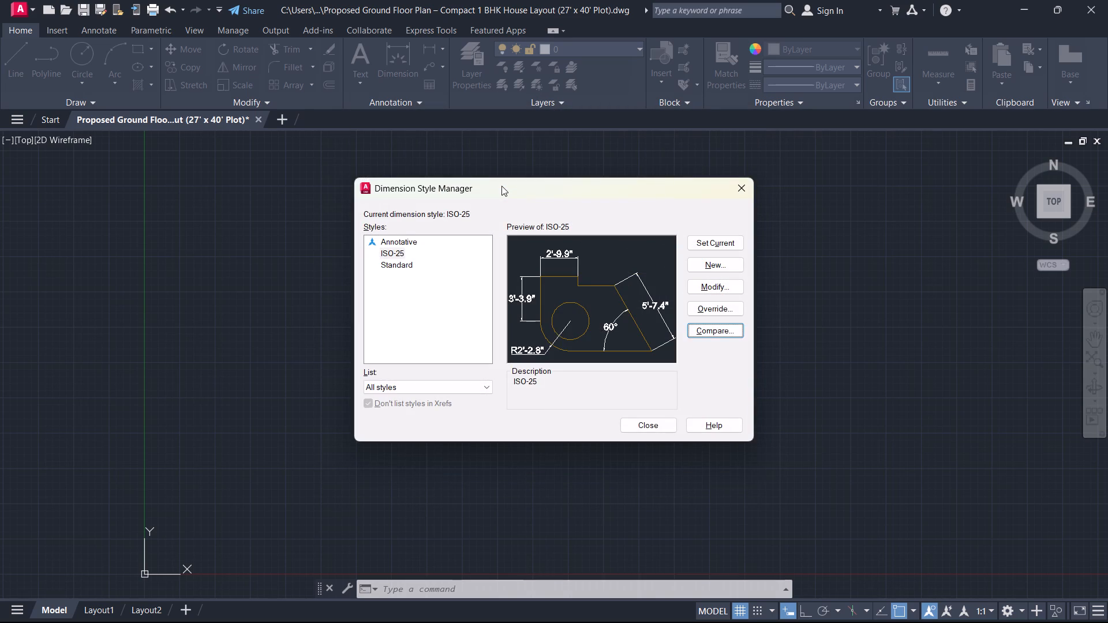
pyautogui.press('Down')
pyautogui.press('Return')
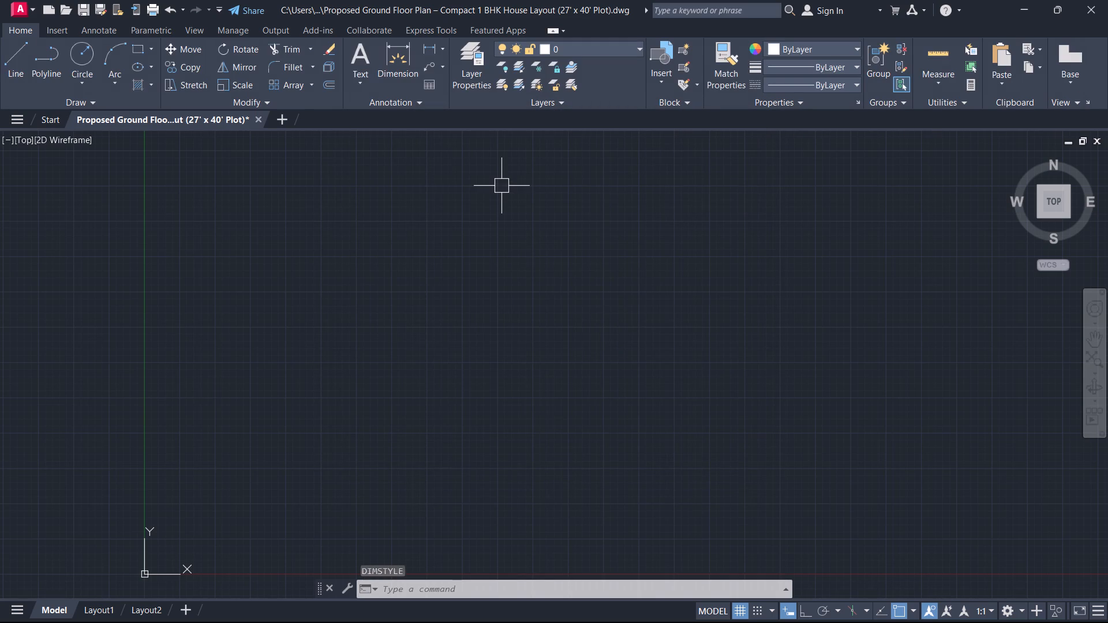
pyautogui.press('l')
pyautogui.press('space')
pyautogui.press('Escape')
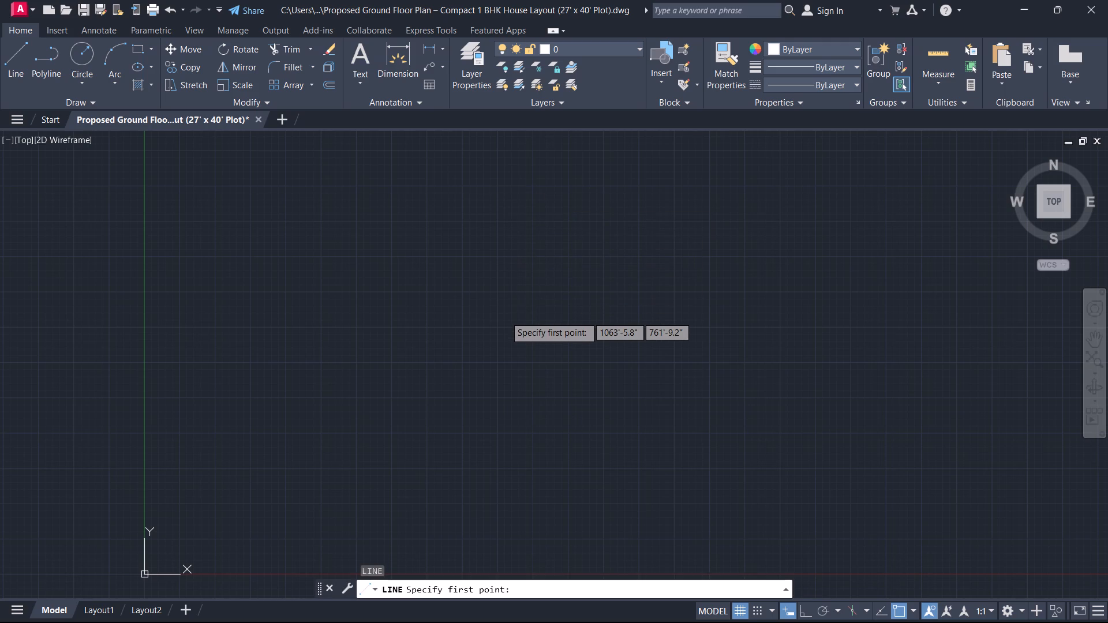
# Switch to File Explorer, open the recent 27X40 house plan JPG from Downloads, examine its ground floor layout and close it.
pyautogui.press('super+d')
pyautogui.click(590, 611)
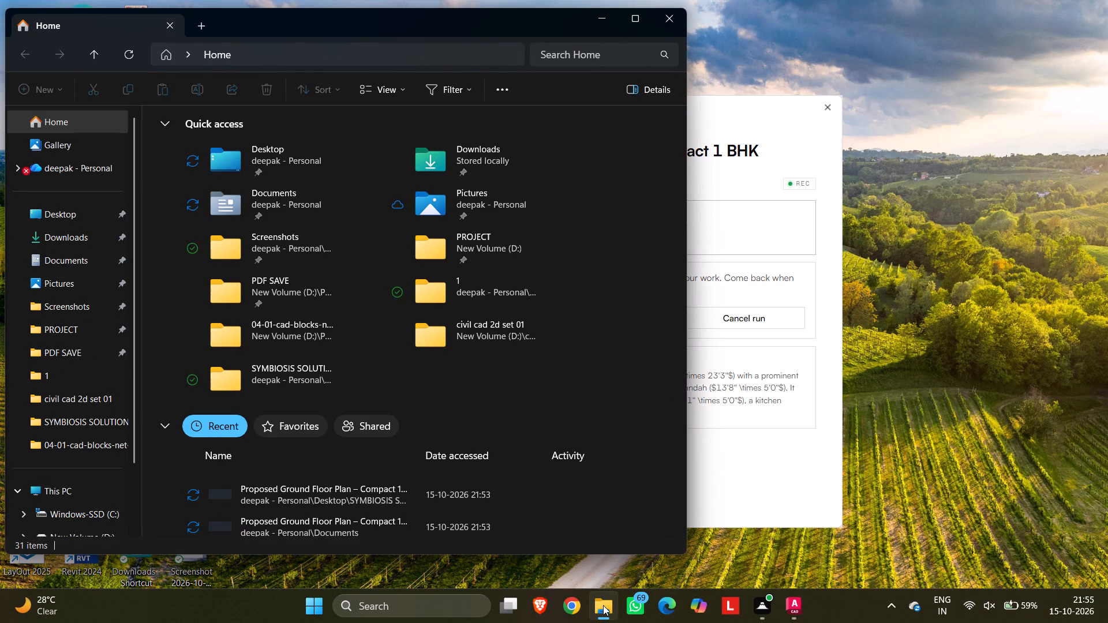
pyautogui.scroll(-1, 500, 333)
pyautogui.scroll(-1, 347, 497)
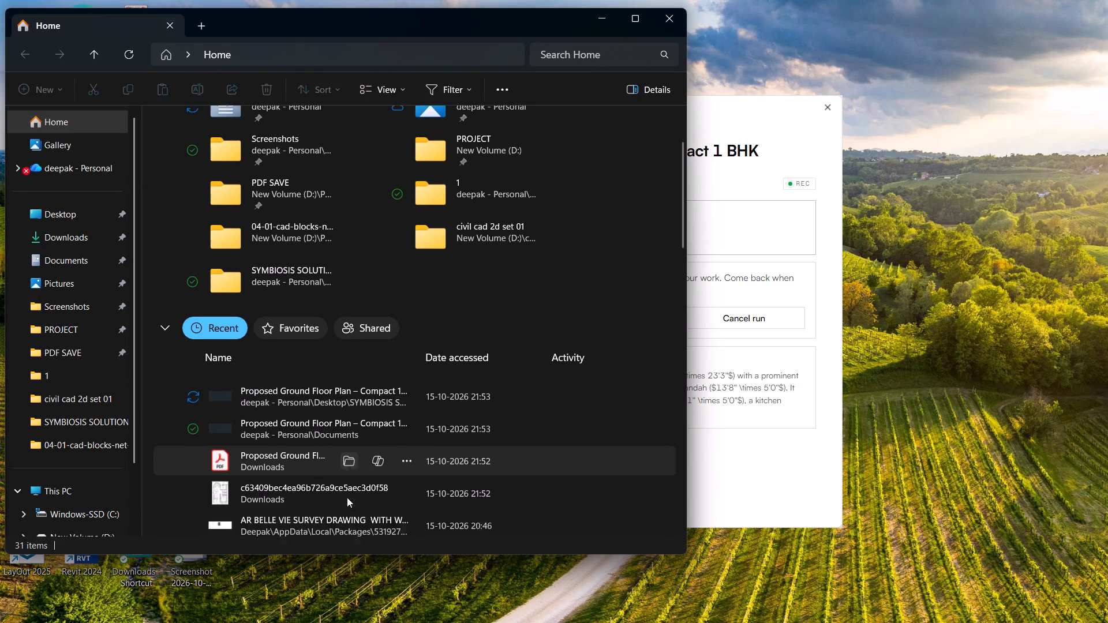
pyautogui.doubleClick(310, 457)
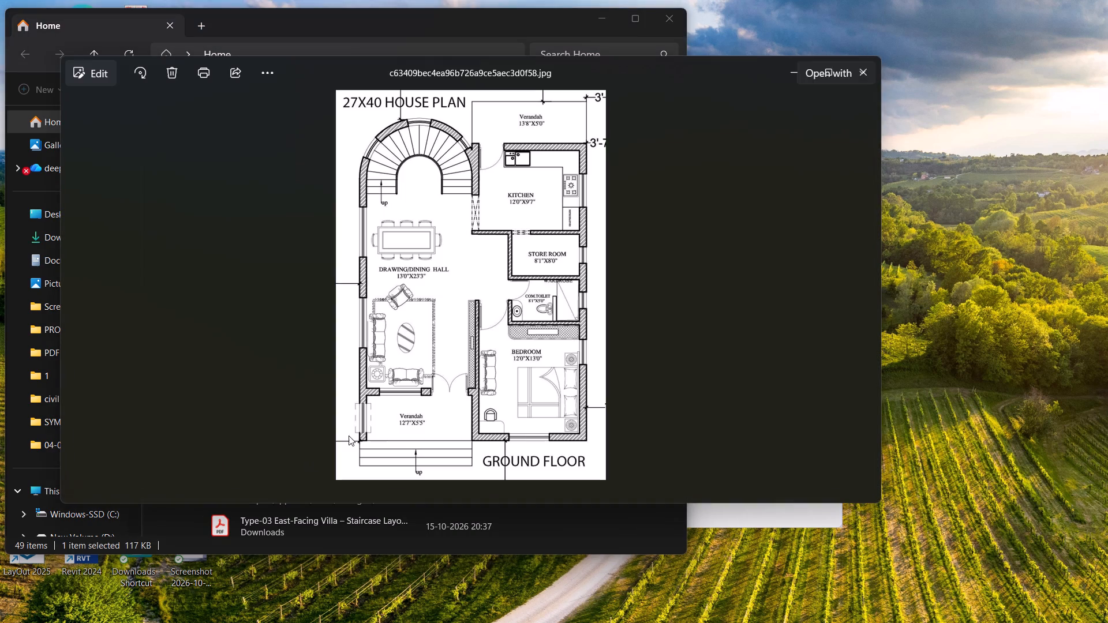
pyautogui.click(823, 67)
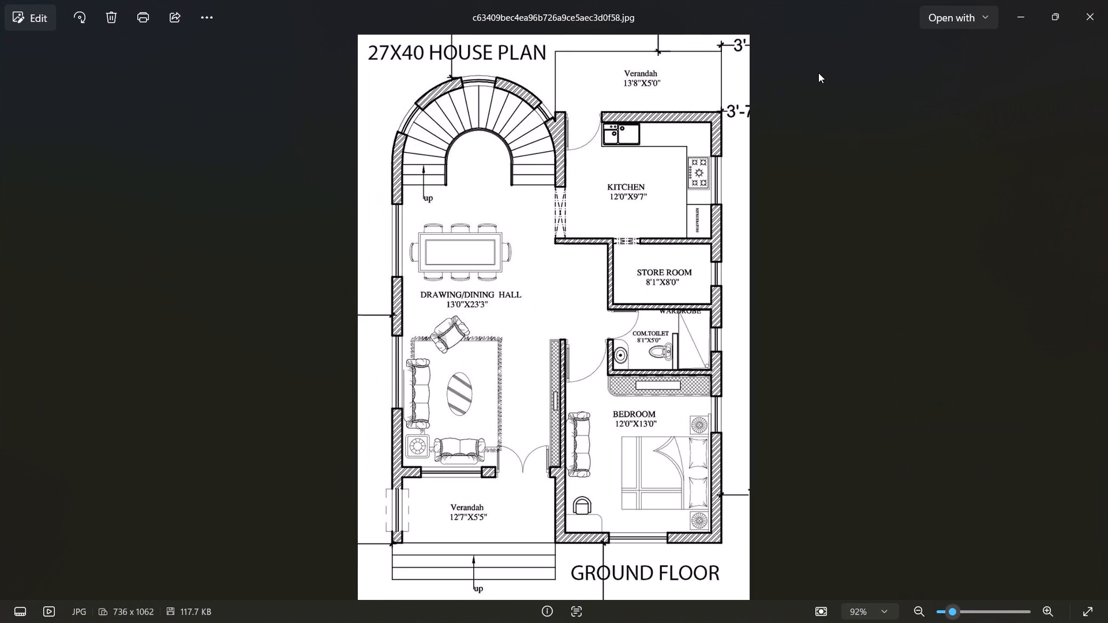
pyautogui.click(818, 73)
pyautogui.hotkey('alt', 'F4')
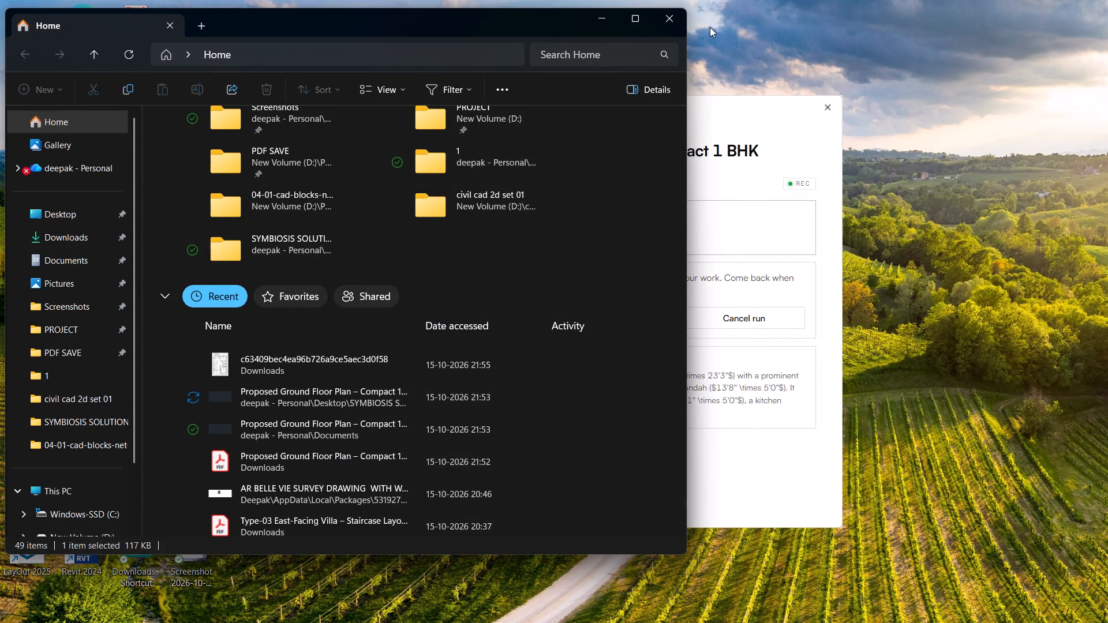
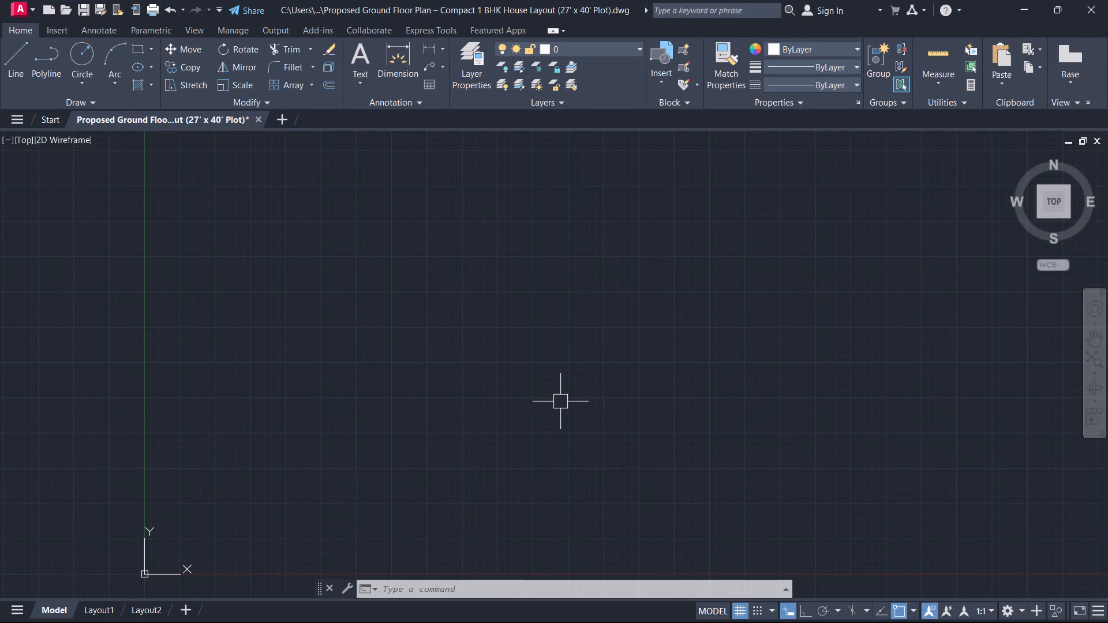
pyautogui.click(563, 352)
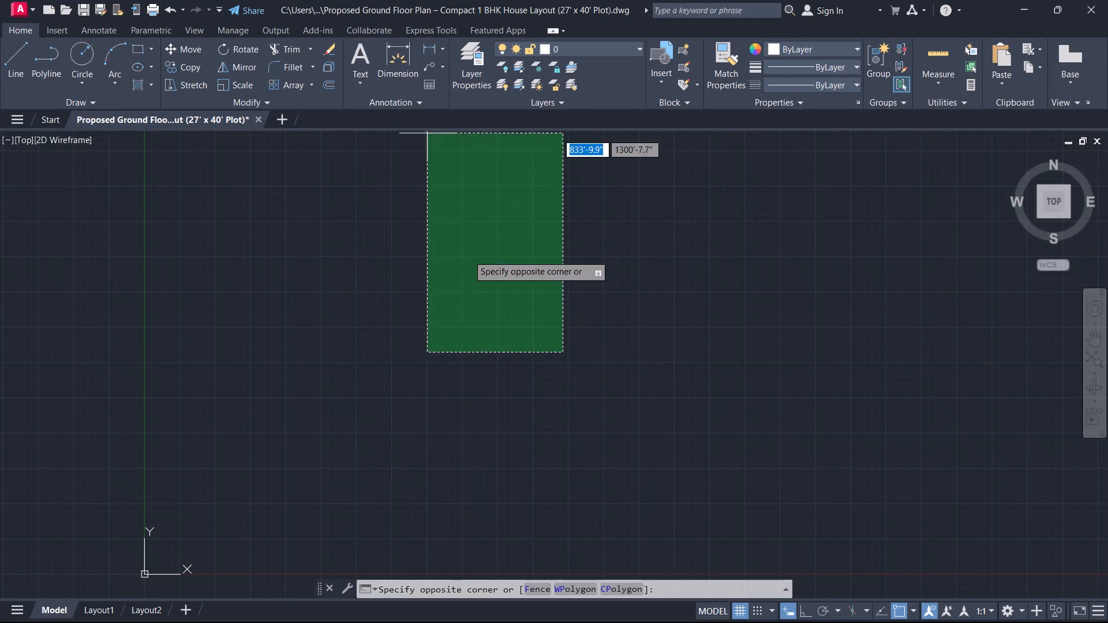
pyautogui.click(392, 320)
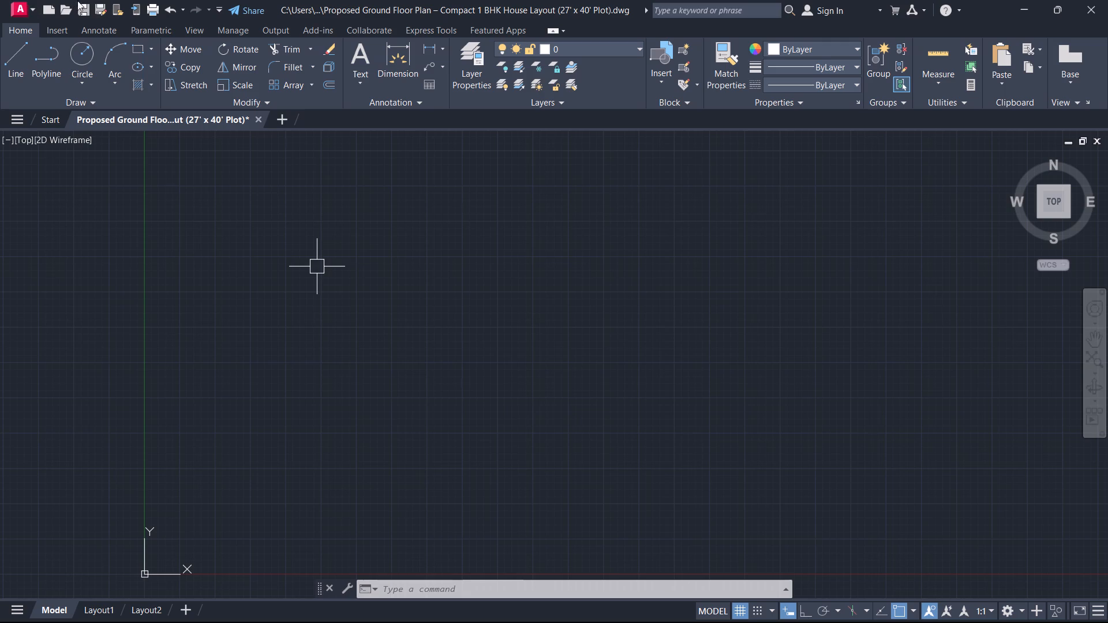
# With ortho on, draw a 12' horizontal line to the right and continue it with a 13' vertical line upward.
pyautogui.press('l')
pyautogui.press('space')
pyautogui.scroll(-1, 391, 257)
pyautogui.moveTo(390, 257); pyautogui.dragTo(349, 220, button='middle')
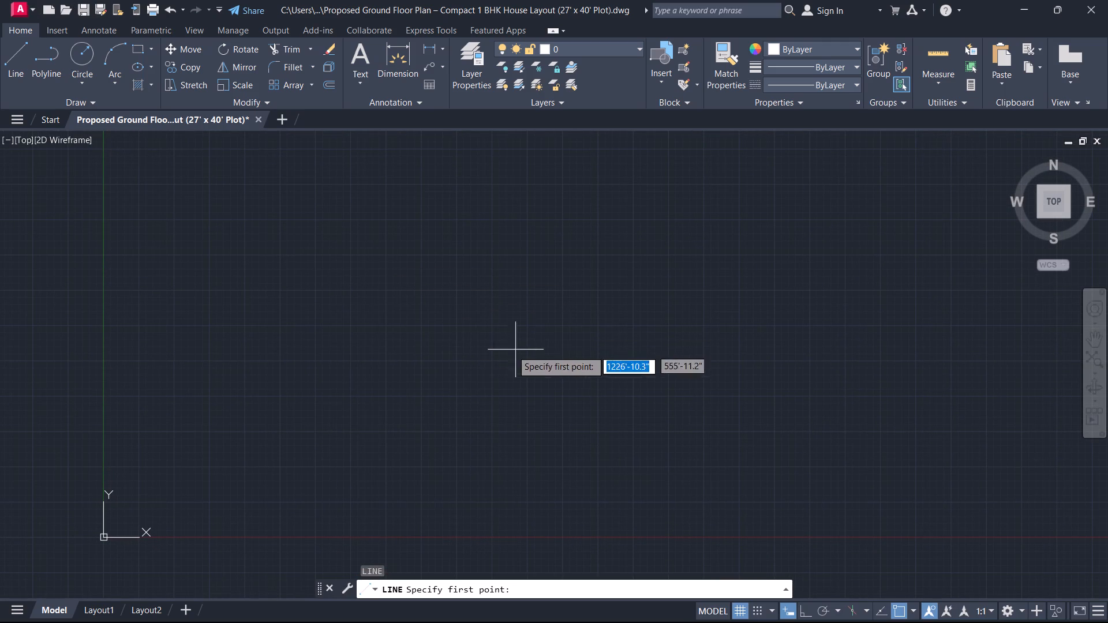
pyautogui.click(411, 371)
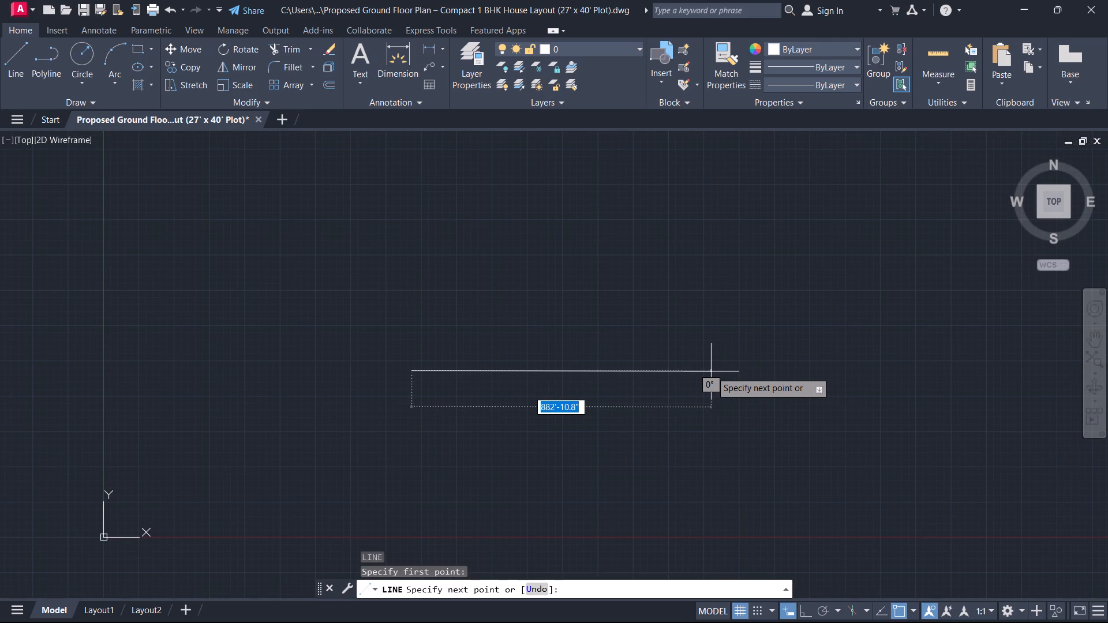
pyautogui.press('F8')
pyautogui.scroll(5, 488, 375)
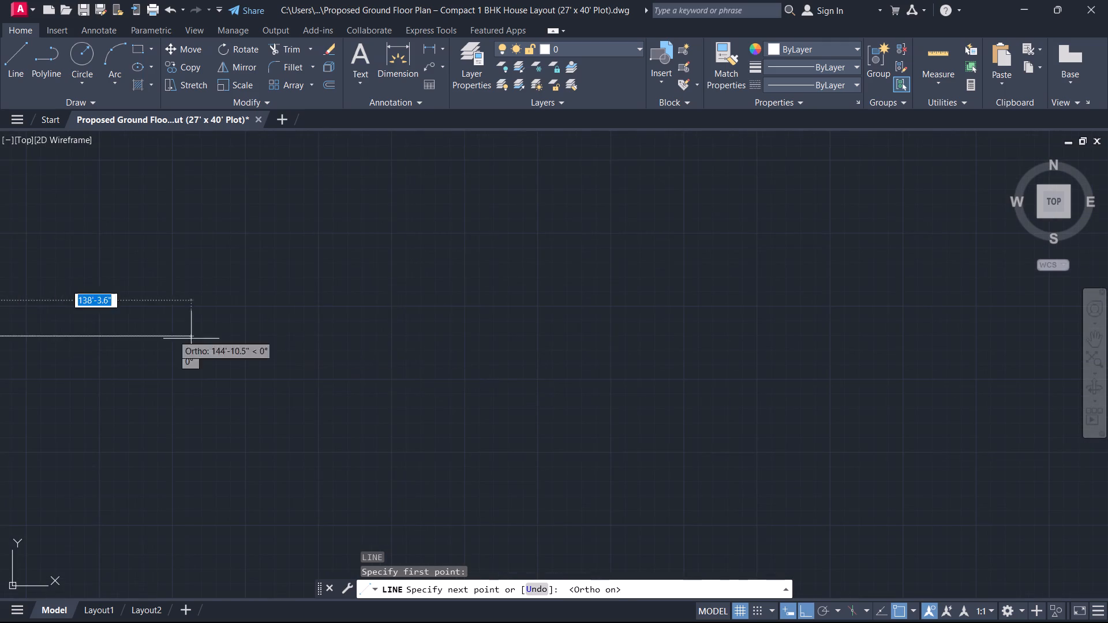
pyautogui.moveTo(115, 324); pyautogui.dragTo(810, 370, button='middle')
pyautogui.scroll(5, 420, 391)
pyautogui.moveTo(356, 370); pyautogui.dragTo(366, 376, button='middle')
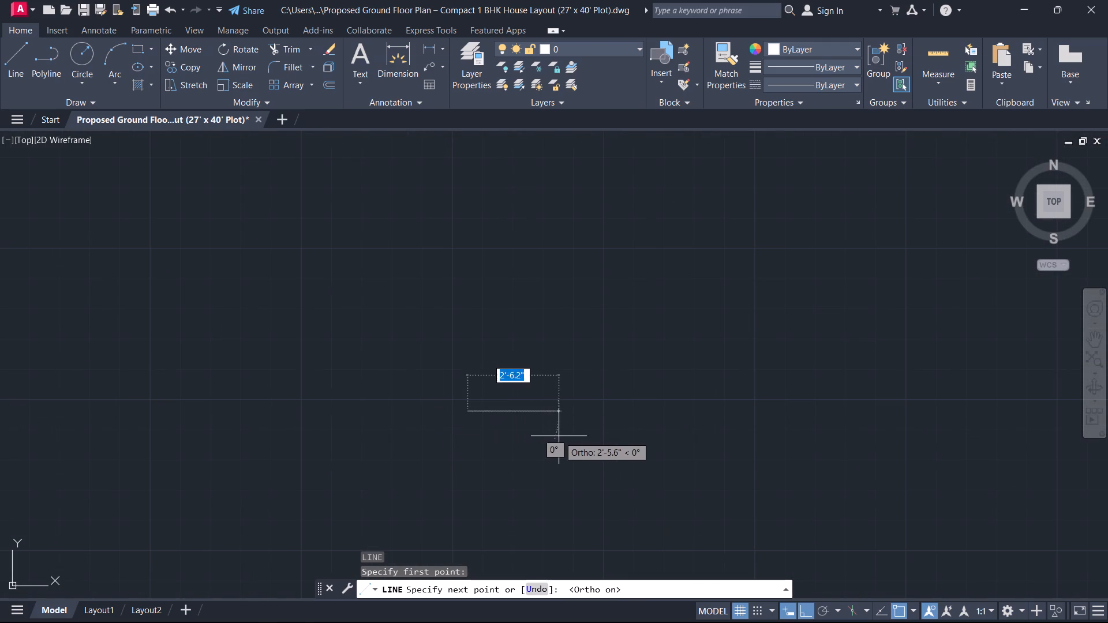
pyautogui.scroll(2, 544, 406)
pyautogui.scroll(-4, 751, 430)
pyautogui.moveTo(859, 407); pyautogui.dragTo(538, 407, button='middle')
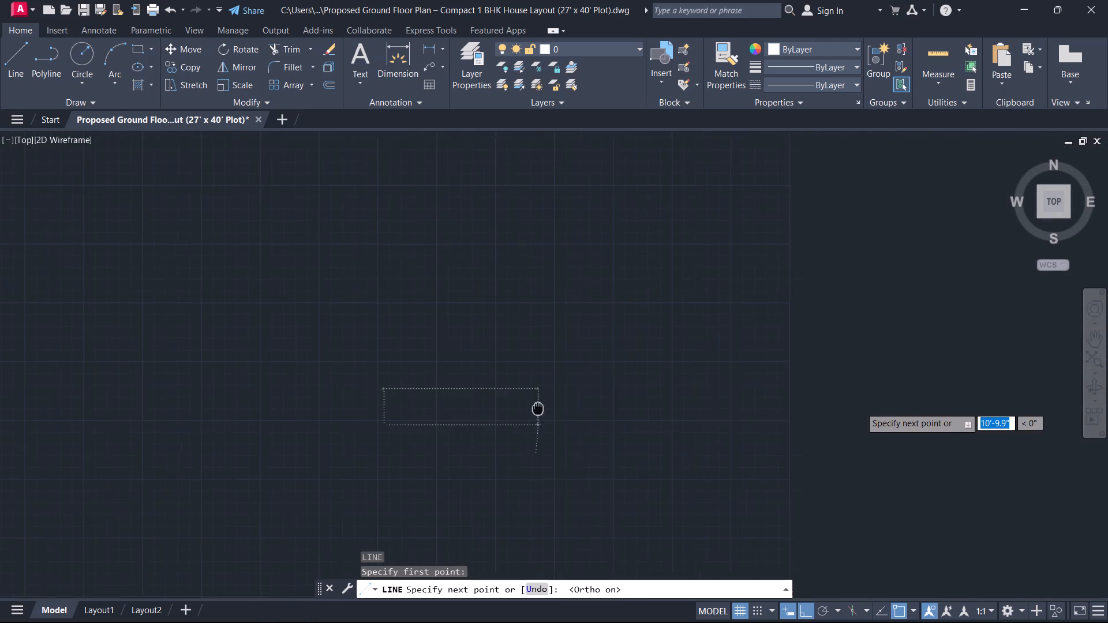
pyautogui.moveTo(538, 407); pyautogui.dragTo(516, 422, button='middle')
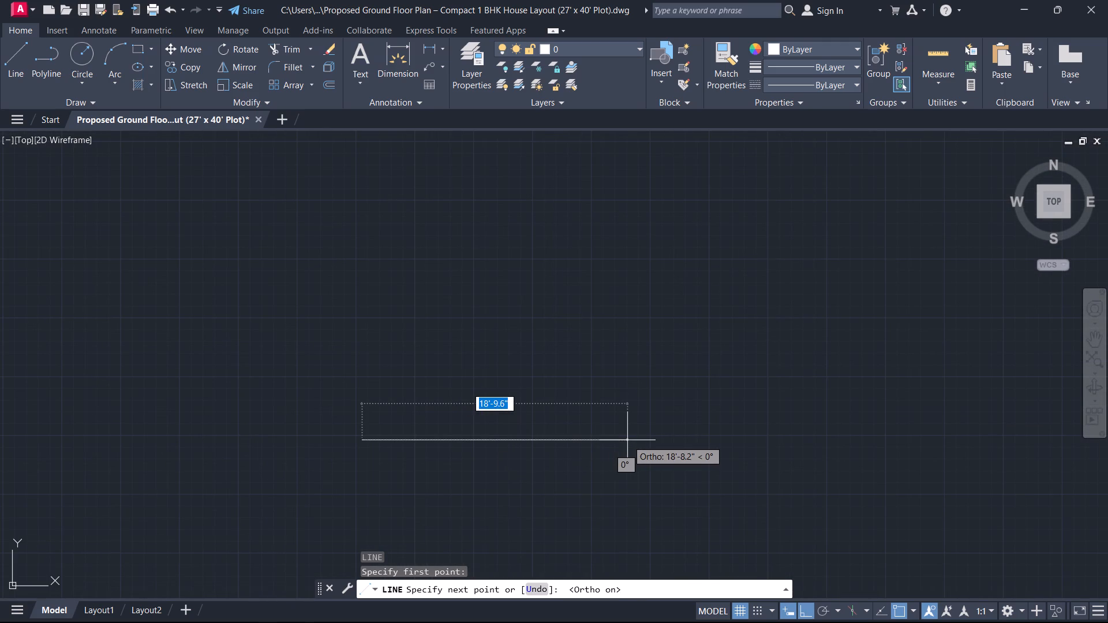
pyautogui.write("12'")
pyautogui.press('Return')
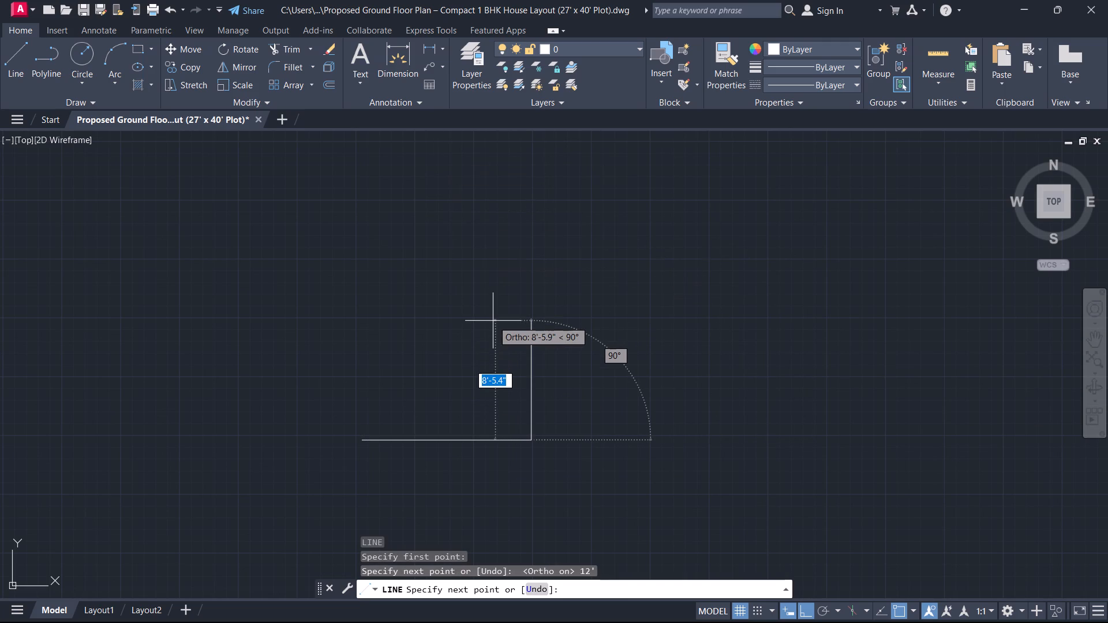
pyautogui.write("13'")
pyautogui.press('Return')
pyautogui.press('Escape')
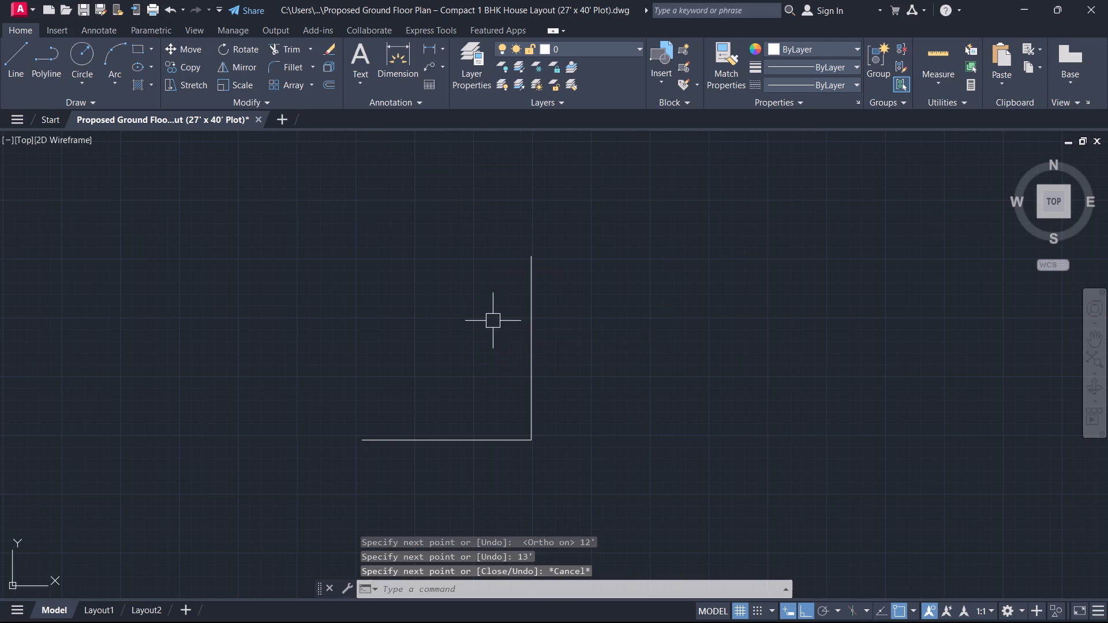
# Offset the 12' bottom line 13' upward to form the room's top edge.
pyautogui.write('o')
pyautogui.press('space')
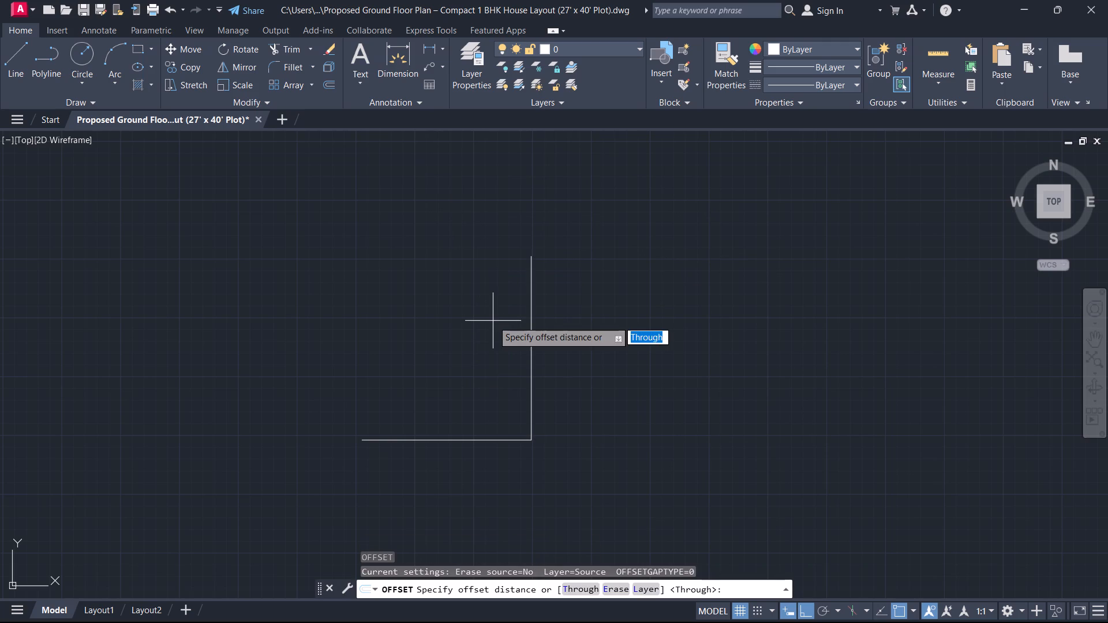
pyautogui.write("13'")
pyautogui.press('Return')
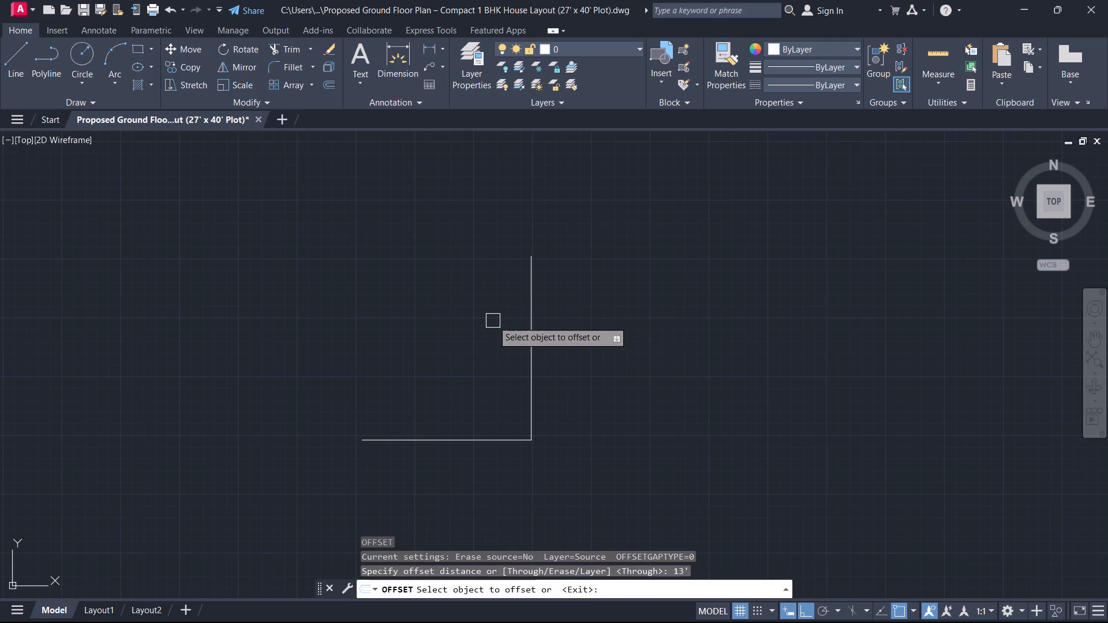
pyautogui.moveTo(411, 440); pyautogui.dragTo(412, 434)
pyautogui.click(405, 374)
pyautogui.press('Escape')
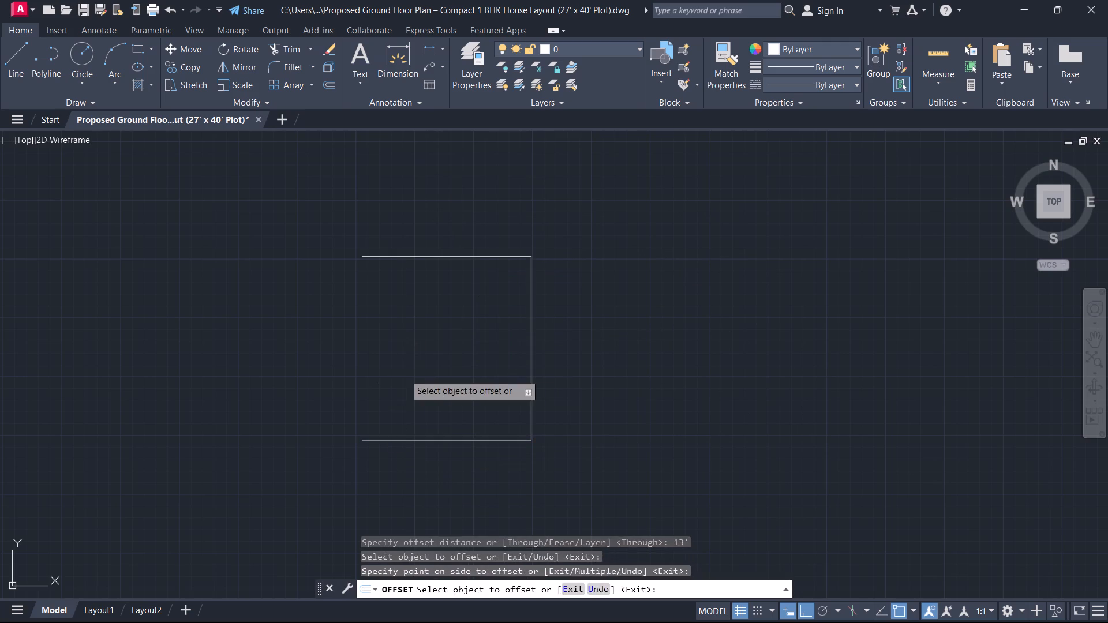
# Offset the room's bottom line and right vertical line 9" outward to form the outer wall faces.
pyautogui.write('o')
pyautogui.press('space')
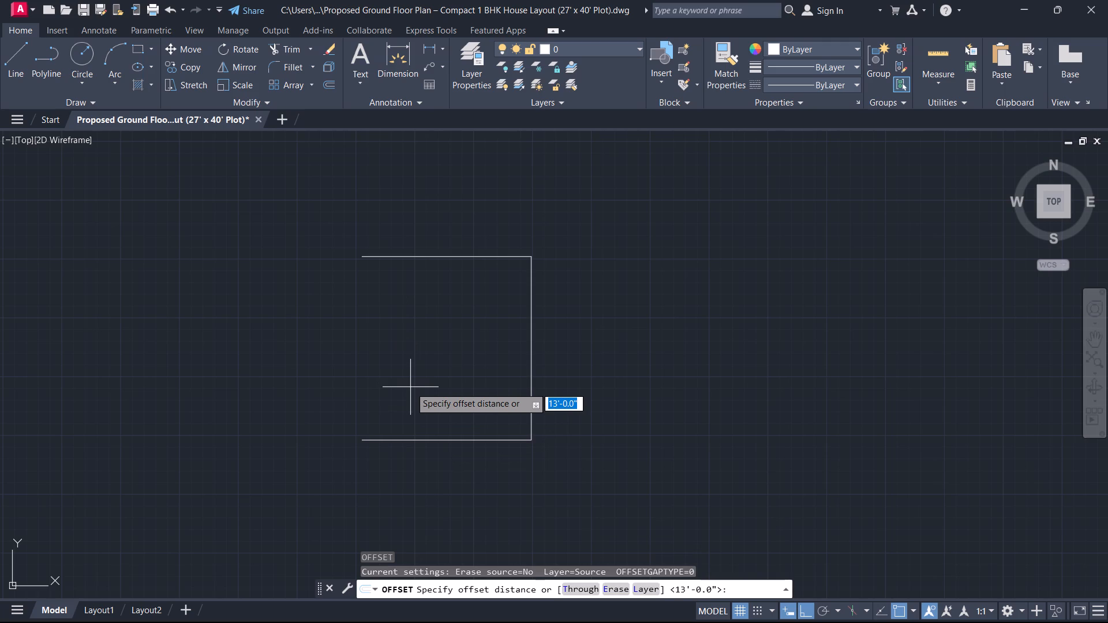
pyautogui.press('9')
pyautogui.press('Return')
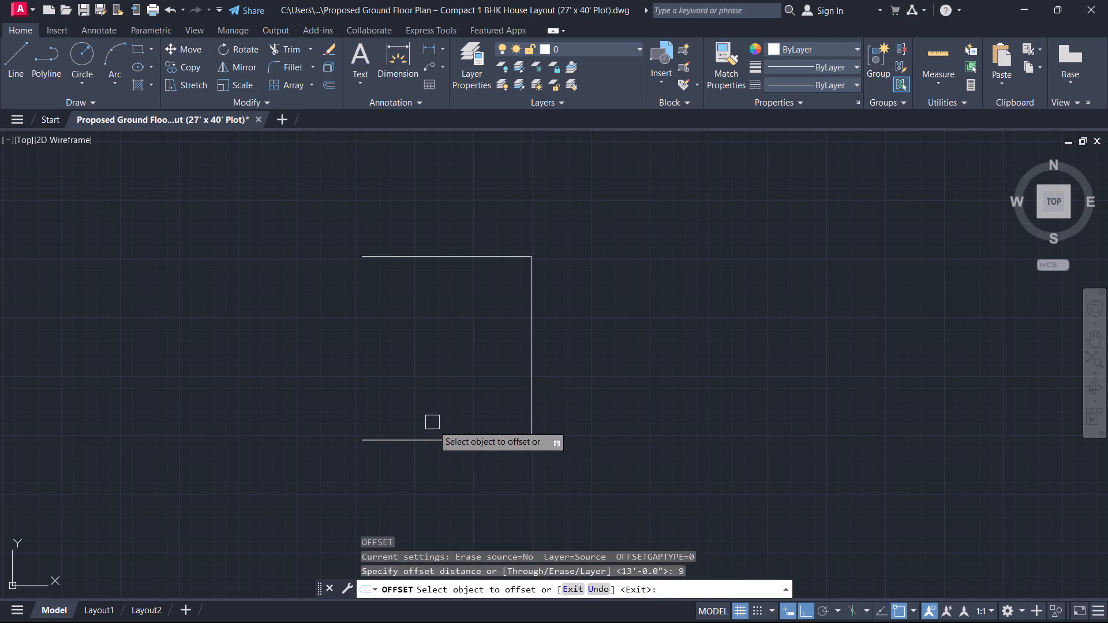
pyautogui.click(435, 437)
pyautogui.click(439, 471)
pyautogui.click(523, 389)
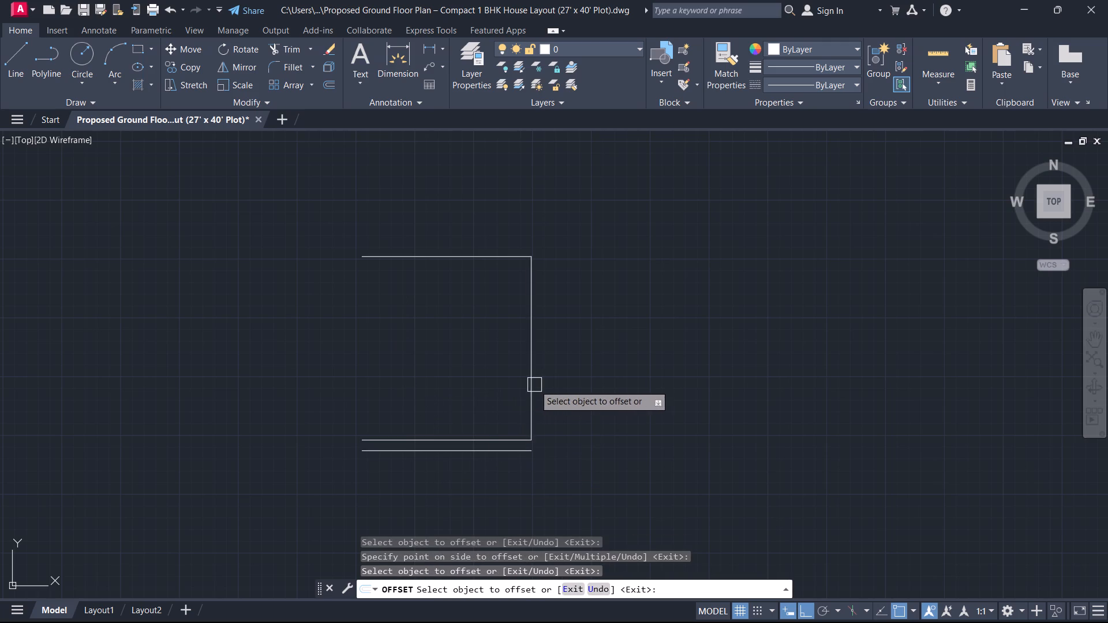
pyautogui.moveTo(534, 384); pyautogui.dragTo(541, 384)
pyautogui.click(574, 382)
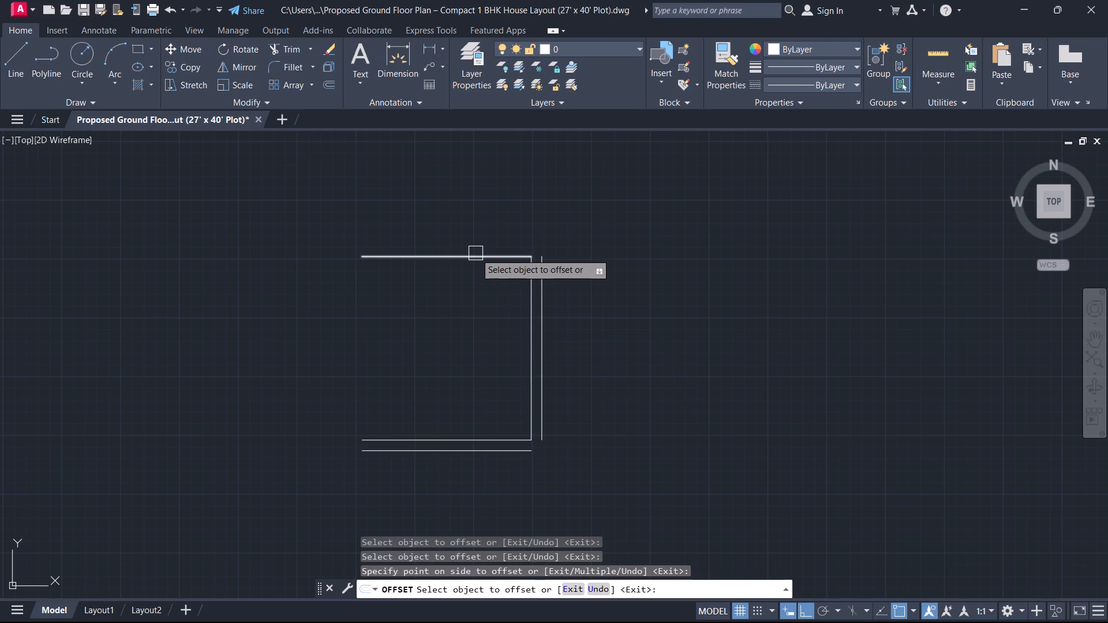
pyautogui.press('Escape')
# Fillet the two outer wall lines into a sharp corner at the room's lower right.
pyautogui.write('f')
pyautogui.press('space')
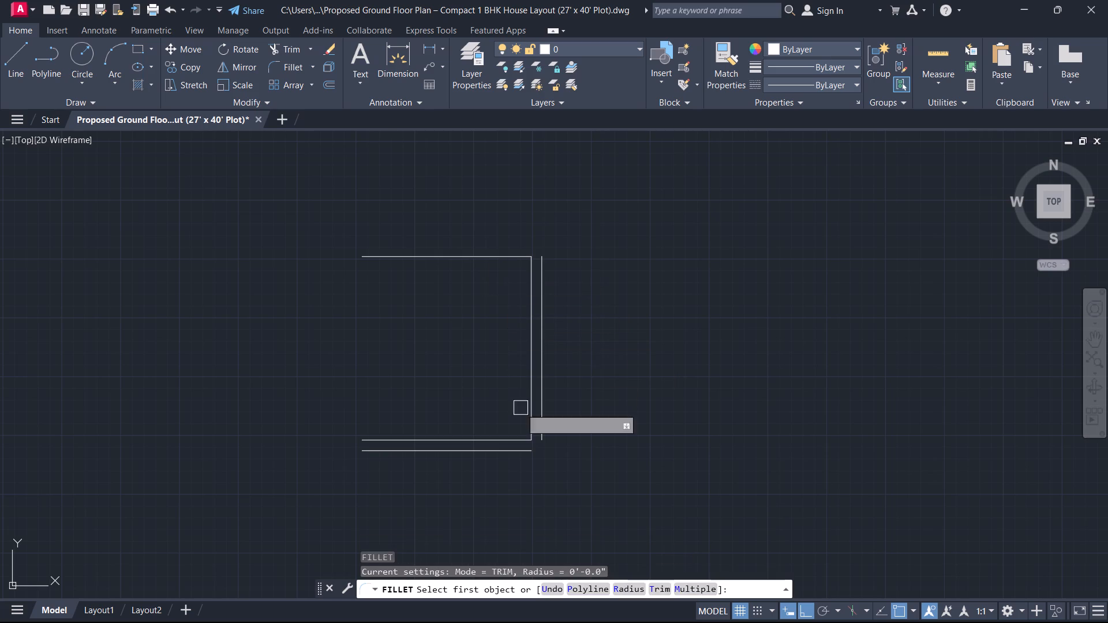
pyautogui.click(515, 454)
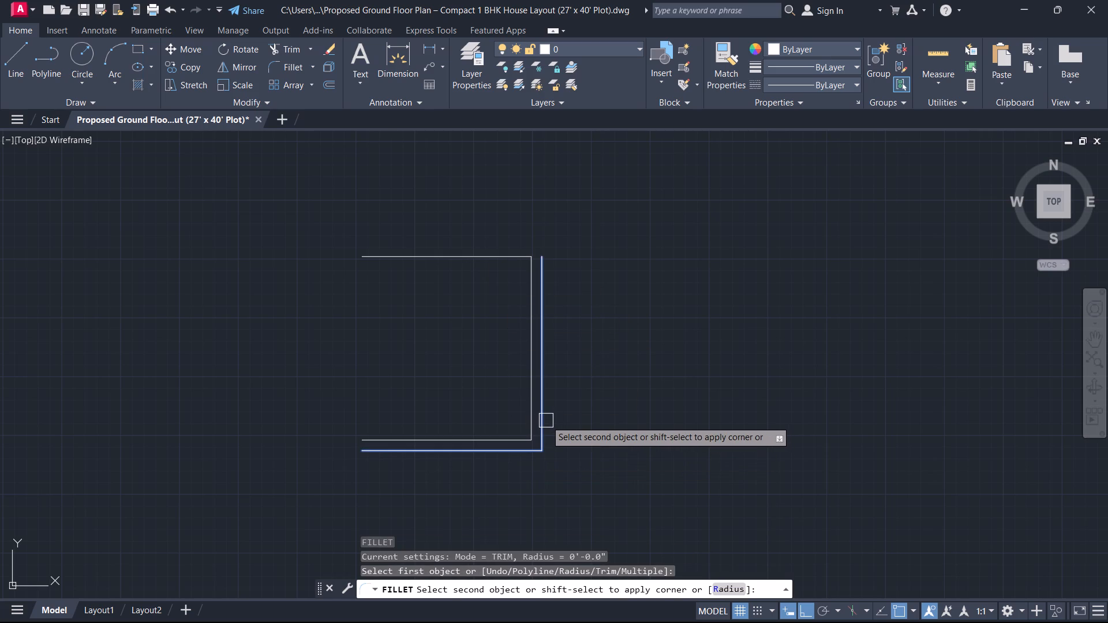
pyautogui.click(546, 421)
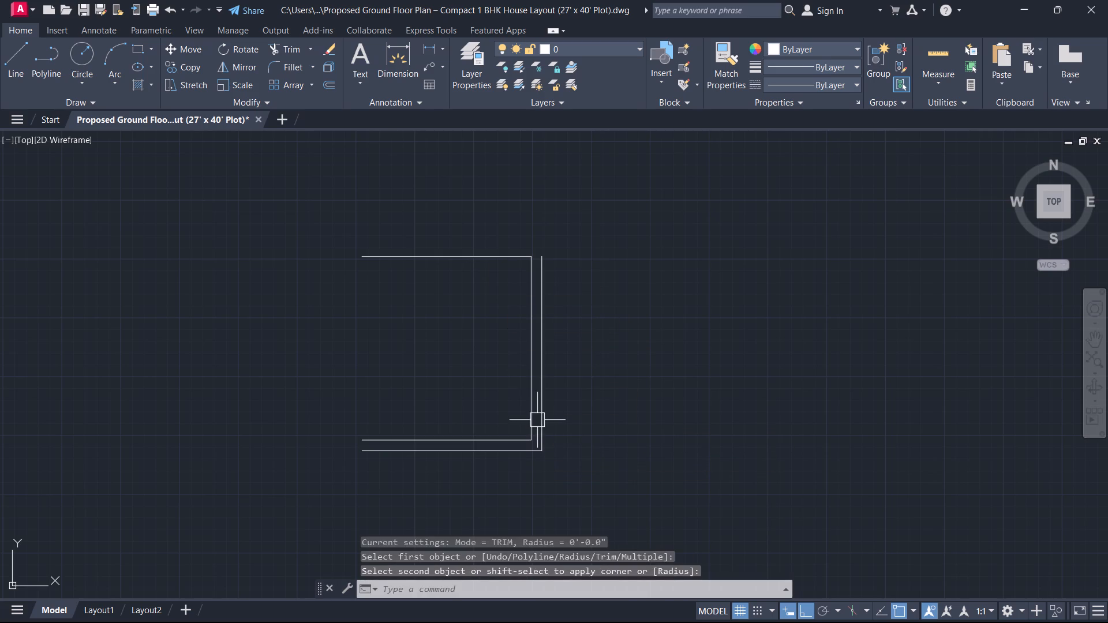
pyautogui.press('Escape')
# Offset the room's top line 5" upward to give that wall its thickness.
pyautogui.moveTo(459, 412); pyautogui.dragTo(514, 461, button='middle')
pyautogui.moveTo(430, 412); pyautogui.dragTo(428, 439, button='middle')
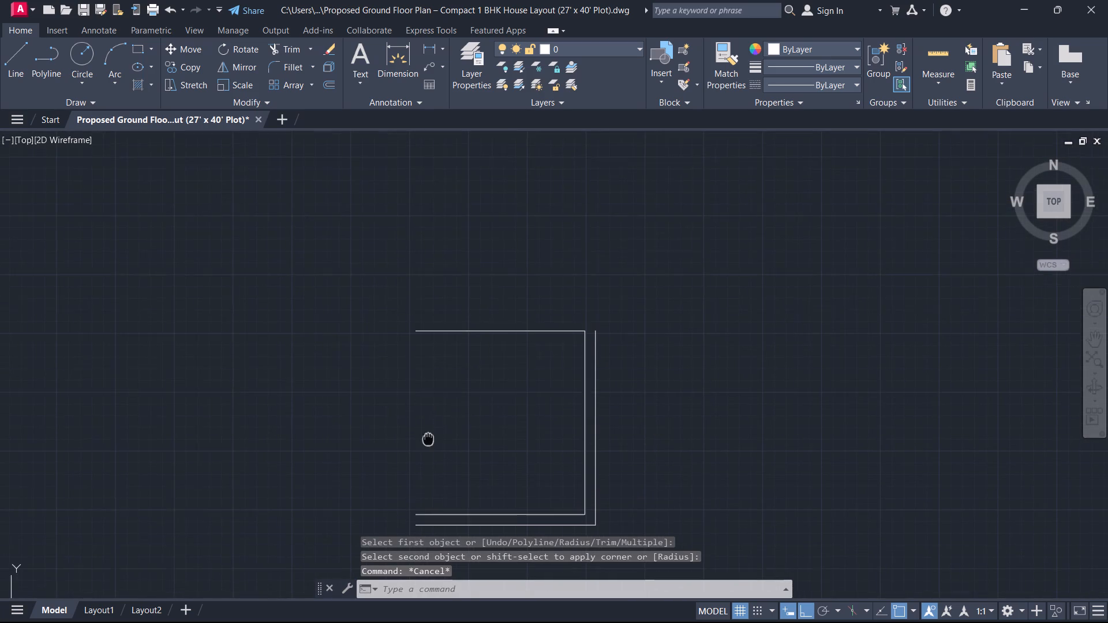
pyautogui.moveTo(428, 439); pyautogui.dragTo(428, 445, button='middle')
pyautogui.moveTo(422, 444); pyautogui.dragTo(402, 511, button='middle')
pyautogui.moveTo(430, 467); pyautogui.dragTo(420, 473, button='middle')
pyautogui.scroll(1, 430, 467)
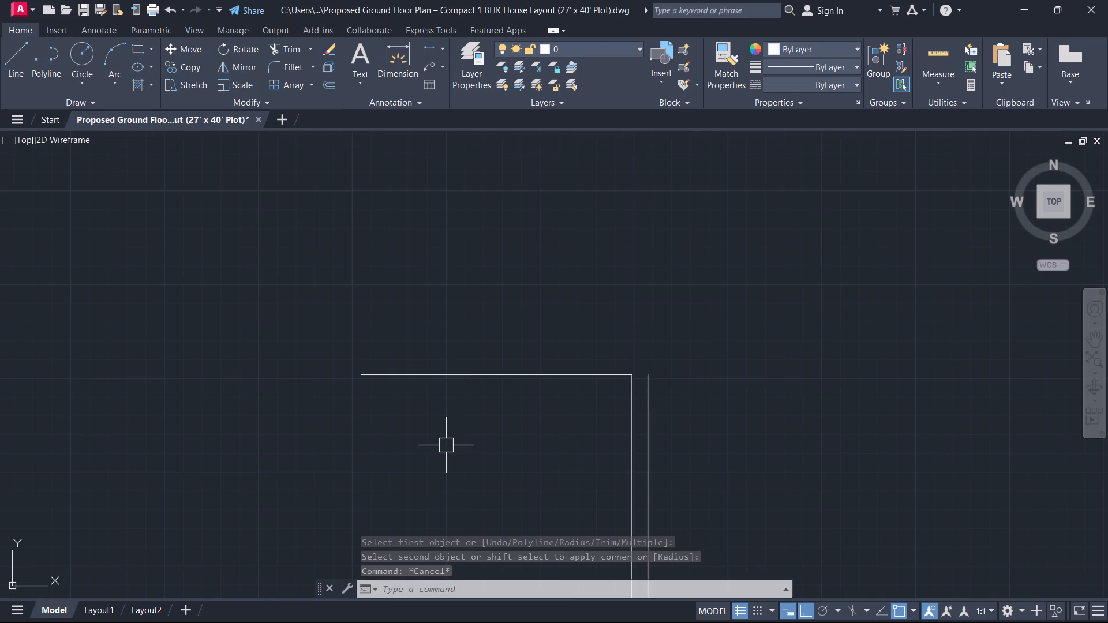
pyautogui.scroll(-1, 446, 445)
pyautogui.write('o')
pyautogui.press('space')
pyautogui.moveTo(479, 325); pyautogui.dragTo(481, 314, button='middle')
pyautogui.moveTo(472, 415); pyautogui.dragTo(472, 324, button='middle')
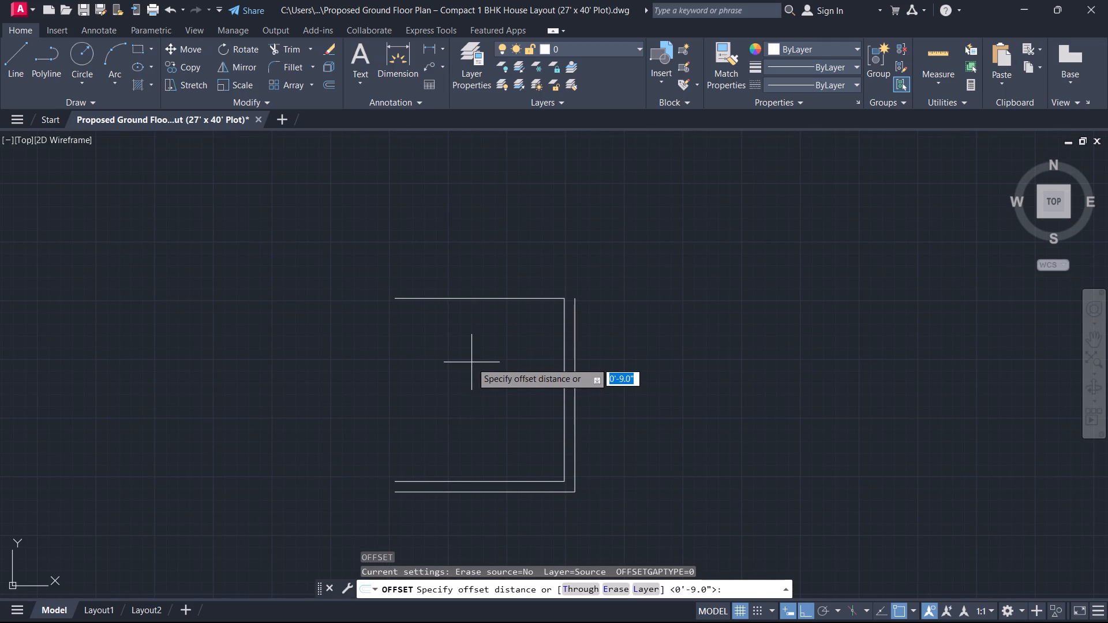
pyautogui.press('Up')
pyautogui.press('Up')
pyautogui.press('Down')
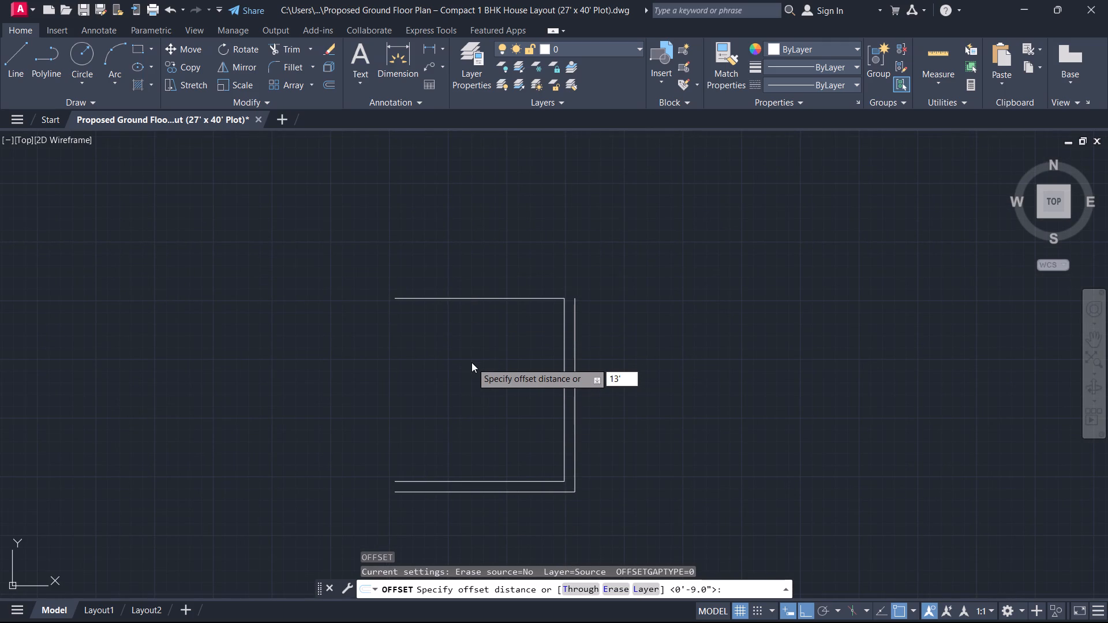
pyautogui.press('Down')
pyautogui.press('Down')
pyautogui.press('Up')
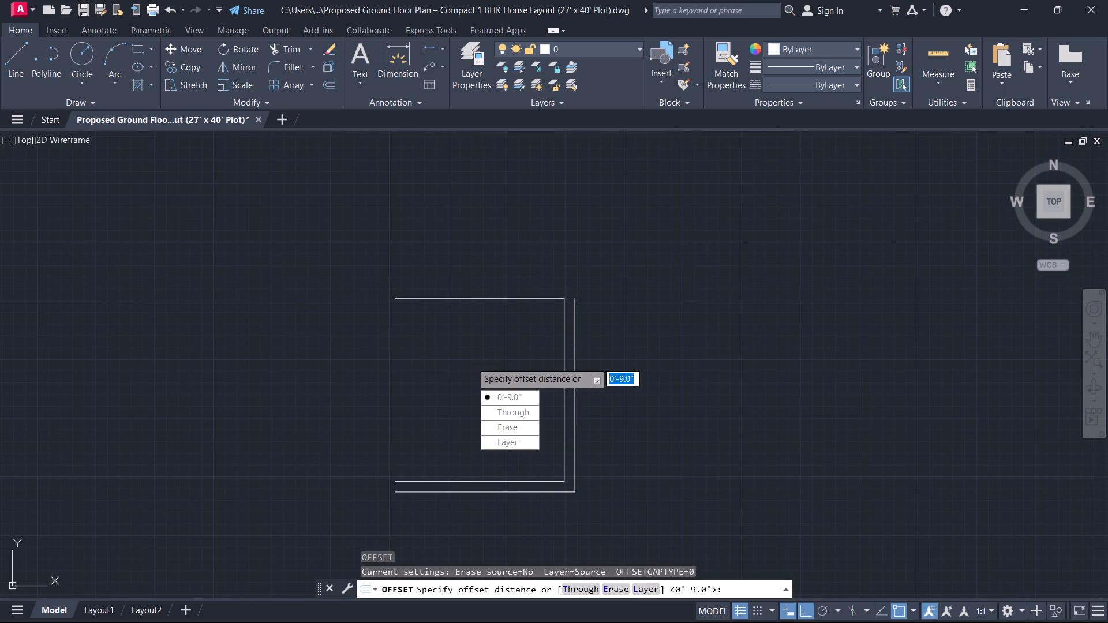
pyautogui.press('9')
pyautogui.press('BackSpace')
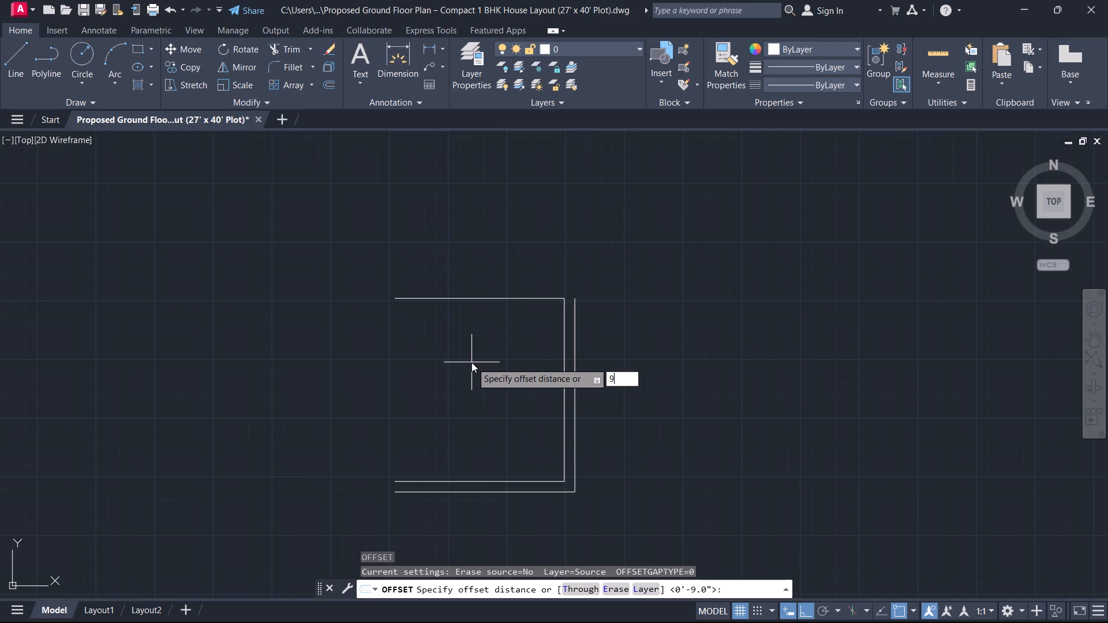
pyautogui.press('5')
pyautogui.press('Return')
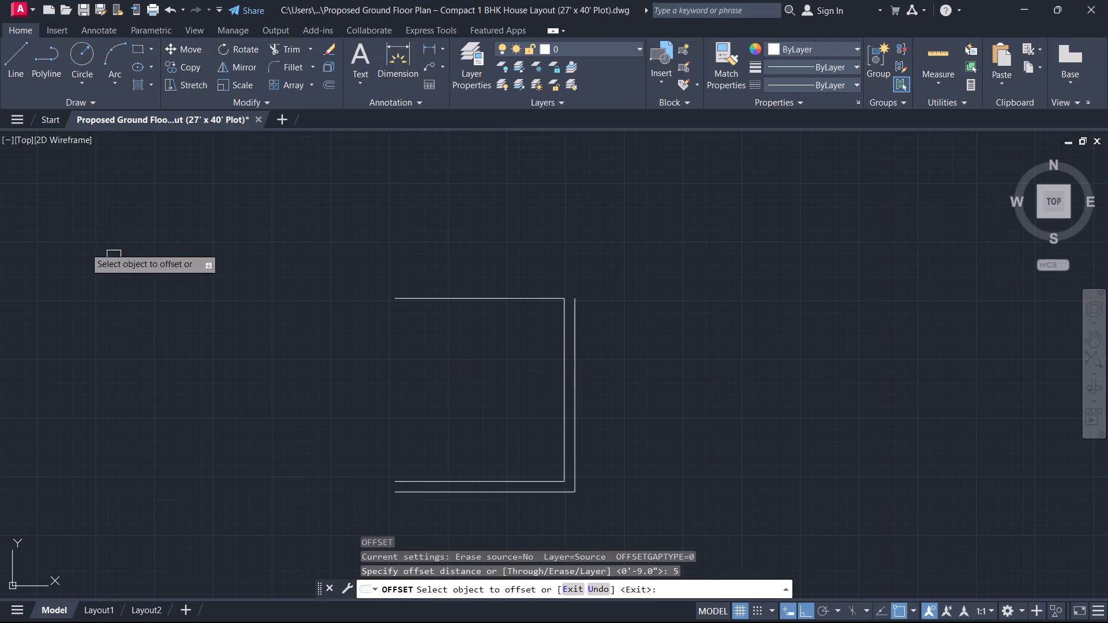
pyautogui.click(492, 291)
pyautogui.click(486, 245)
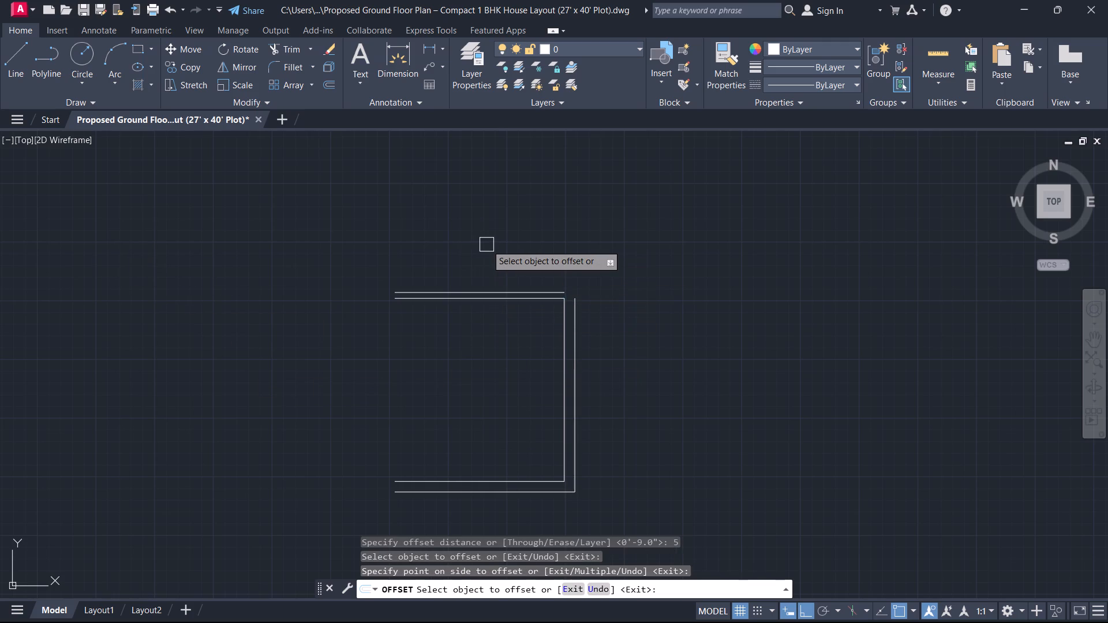
pyautogui.press('Escape')
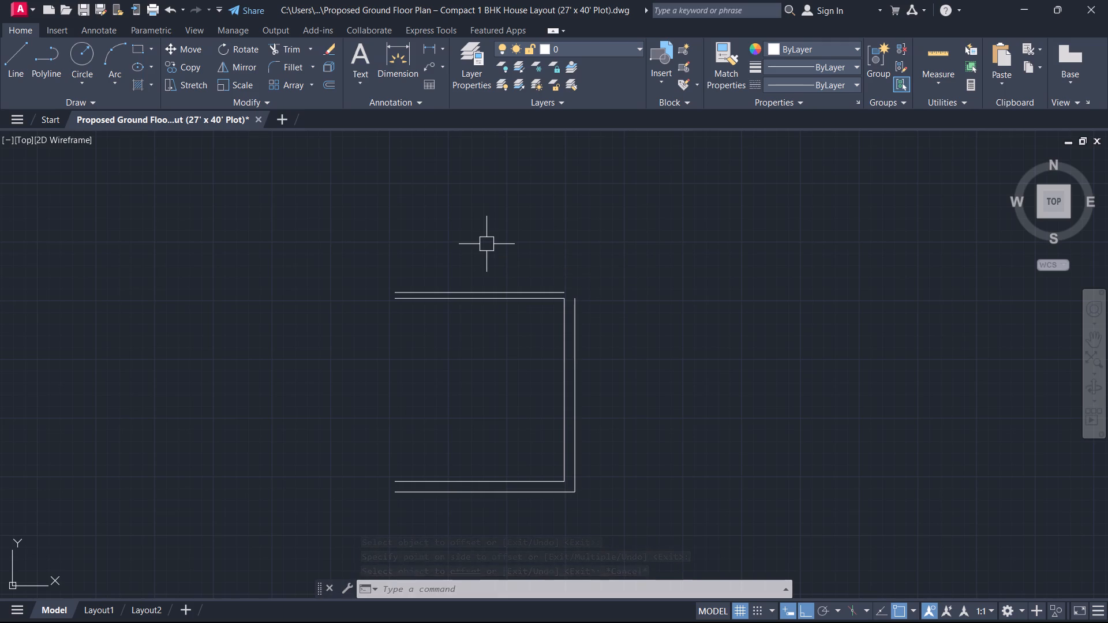
# Offset the upper line of the room's top wall 5' upward.
pyautogui.write("o 5'")
pyautogui.press('Return')
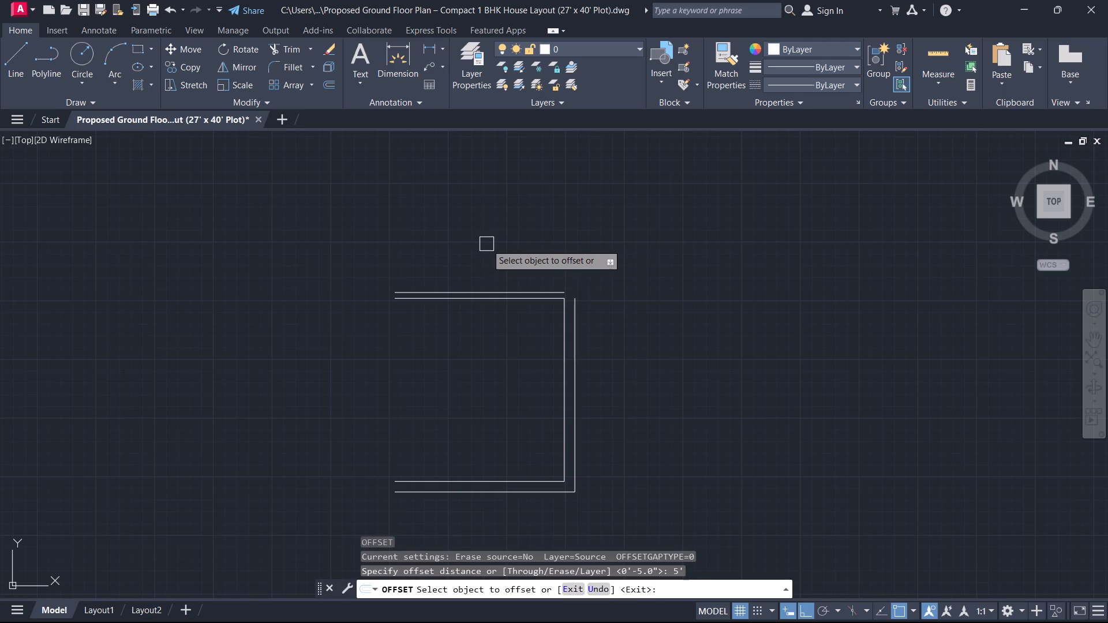
pyautogui.click(425, 286)
pyautogui.click(430, 261)
pyautogui.press('Escape')
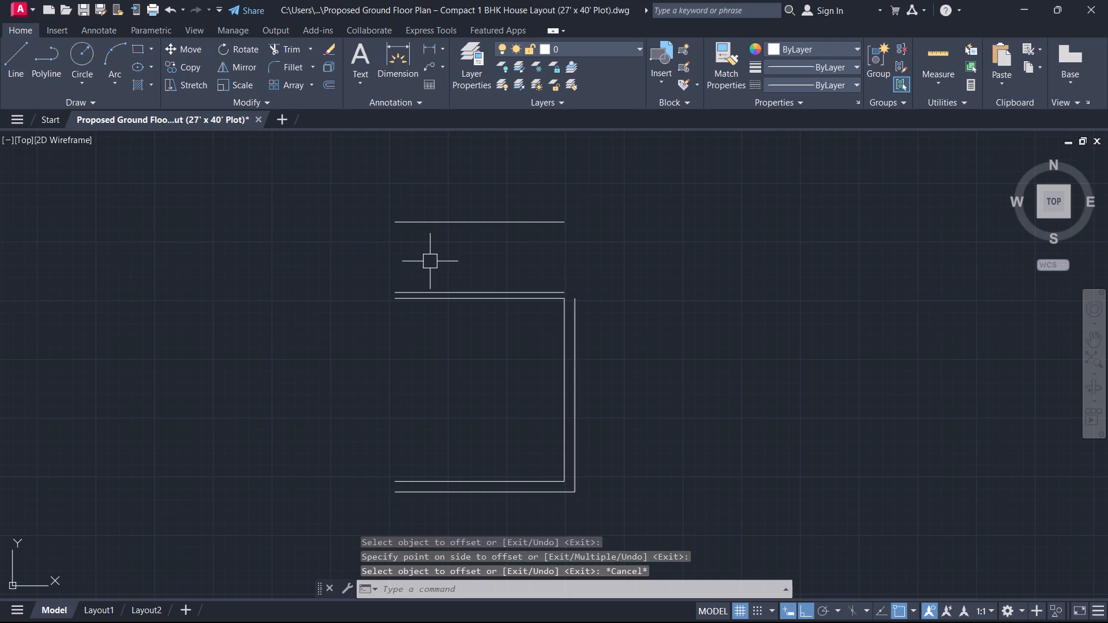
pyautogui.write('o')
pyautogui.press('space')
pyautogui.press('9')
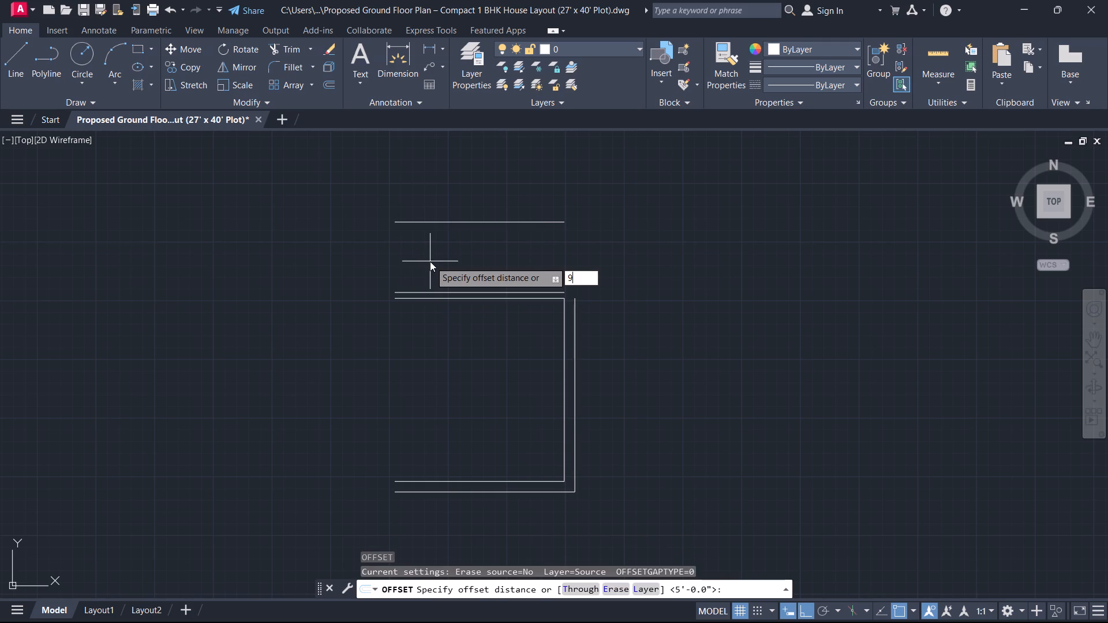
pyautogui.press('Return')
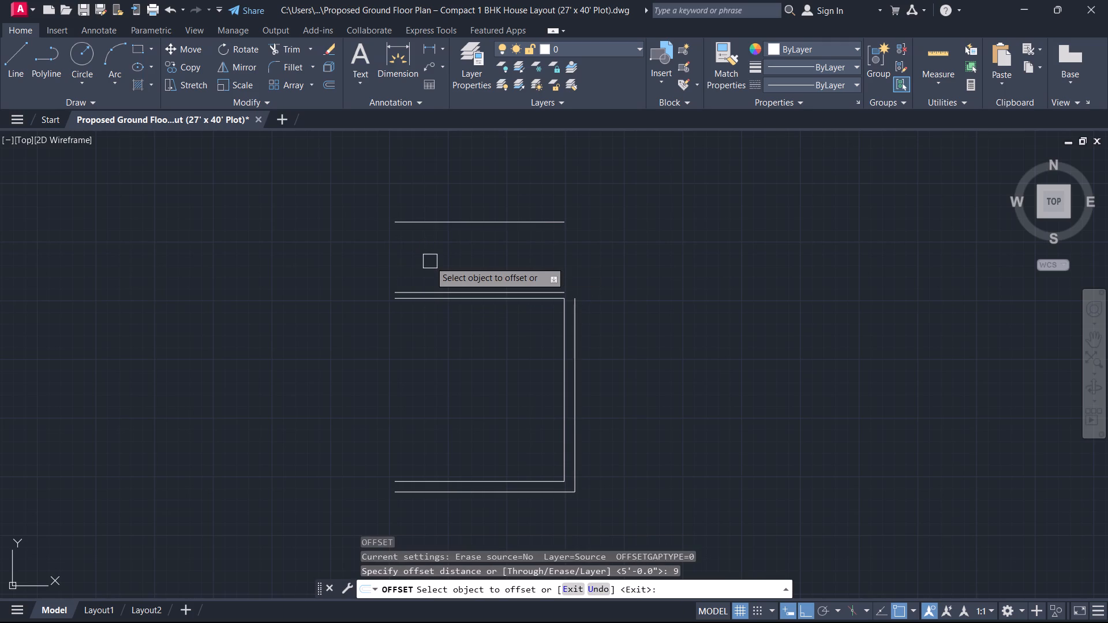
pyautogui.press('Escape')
# Offset the topmost horizontal line 5" upward to form the next partition wall.
pyautogui.write('o 5')
pyautogui.press('Return')
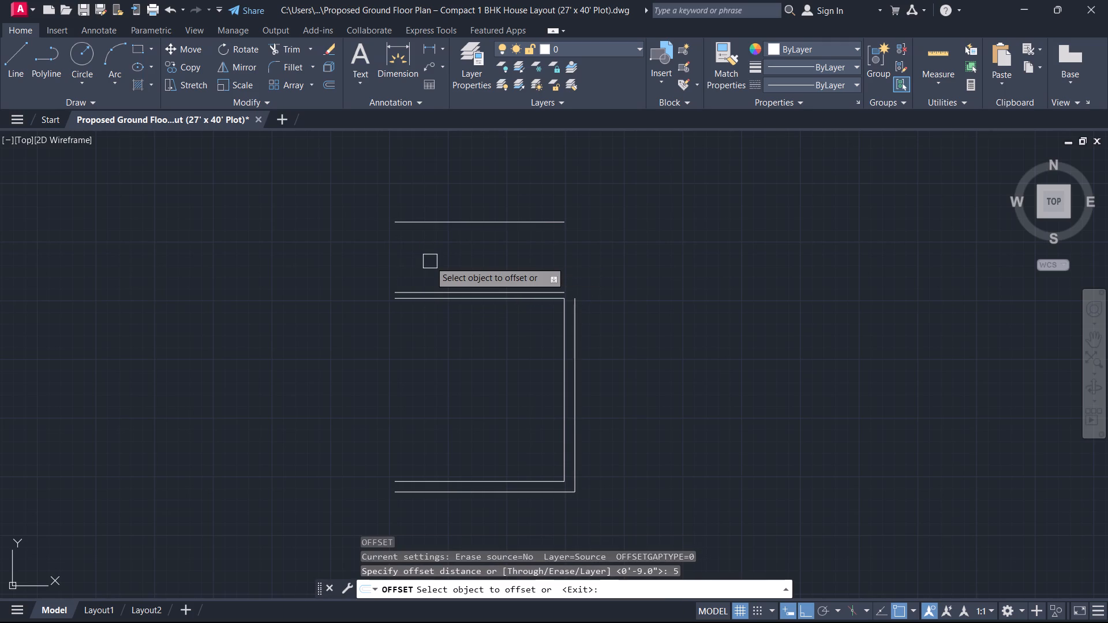
pyautogui.moveTo(447, 223); pyautogui.dragTo(450, 215)
pyautogui.click(461, 171)
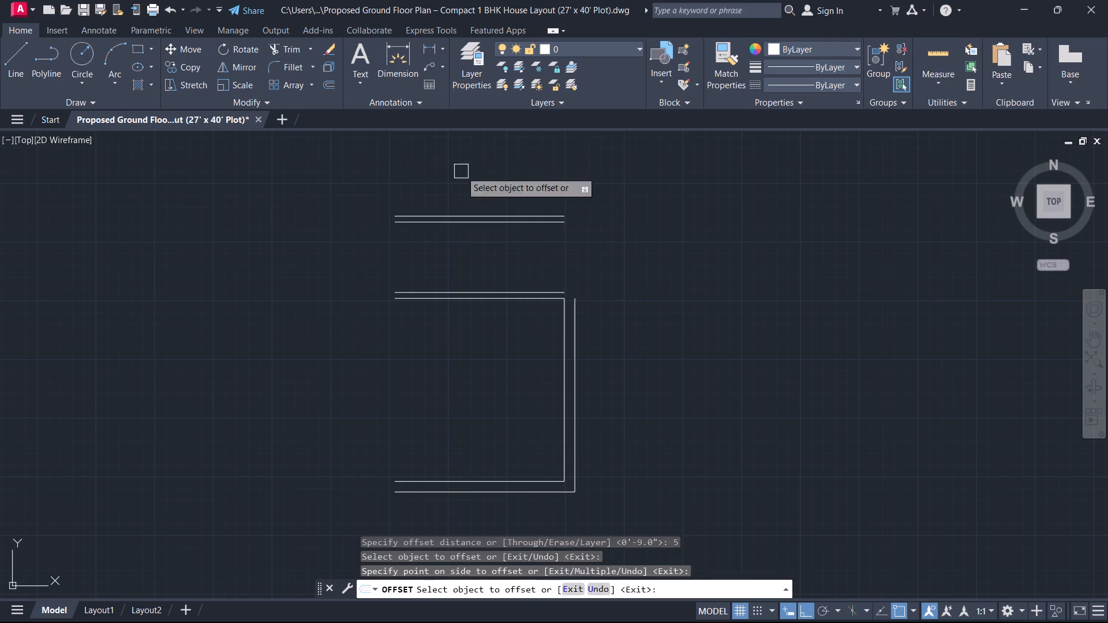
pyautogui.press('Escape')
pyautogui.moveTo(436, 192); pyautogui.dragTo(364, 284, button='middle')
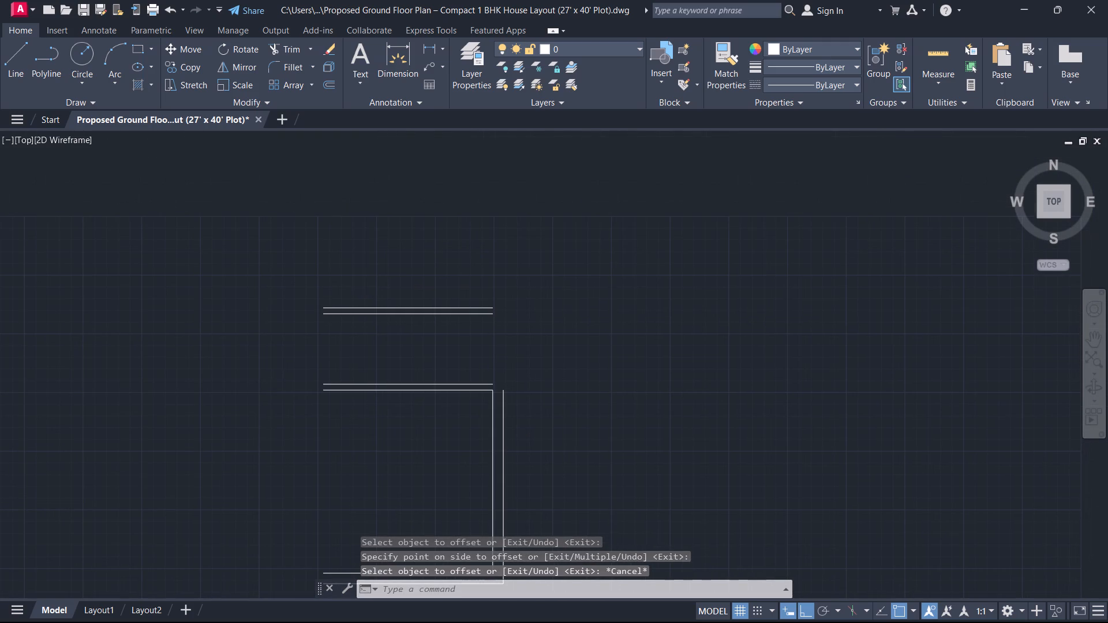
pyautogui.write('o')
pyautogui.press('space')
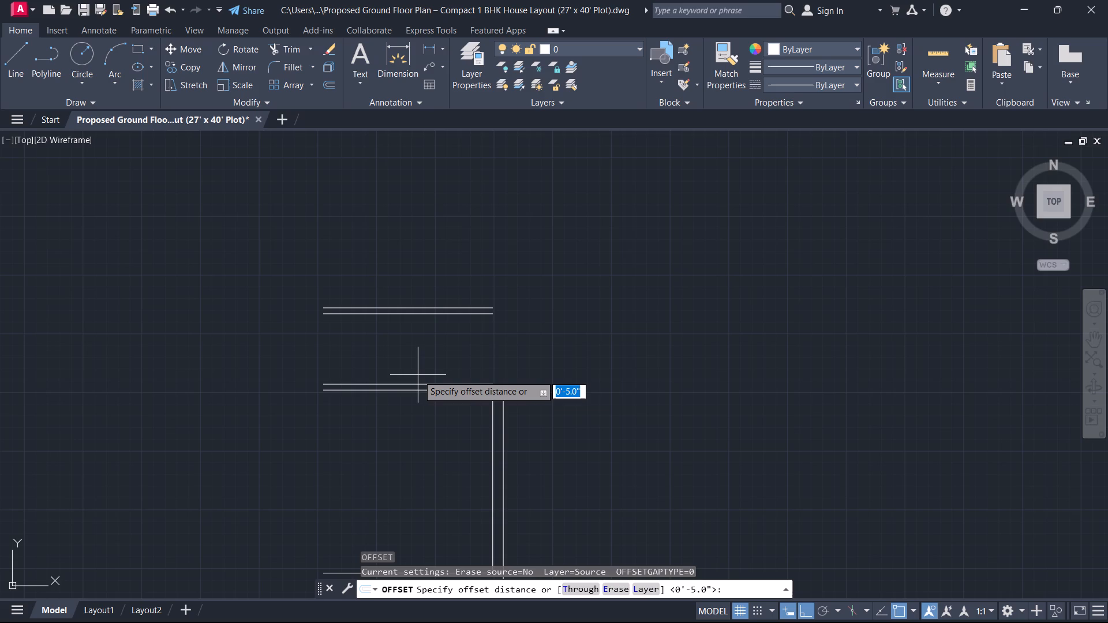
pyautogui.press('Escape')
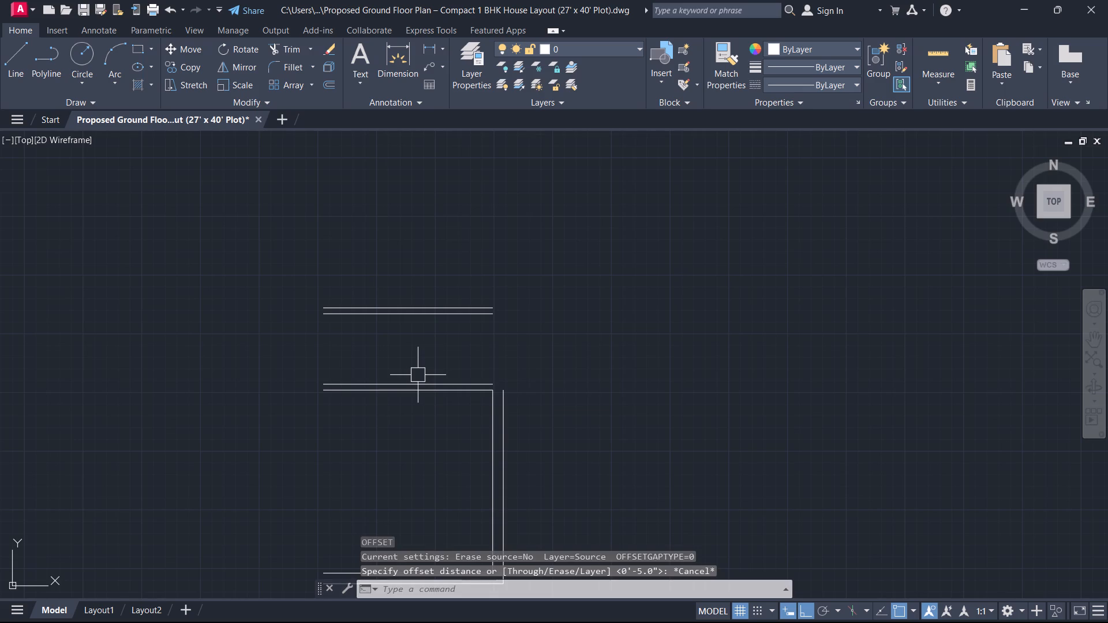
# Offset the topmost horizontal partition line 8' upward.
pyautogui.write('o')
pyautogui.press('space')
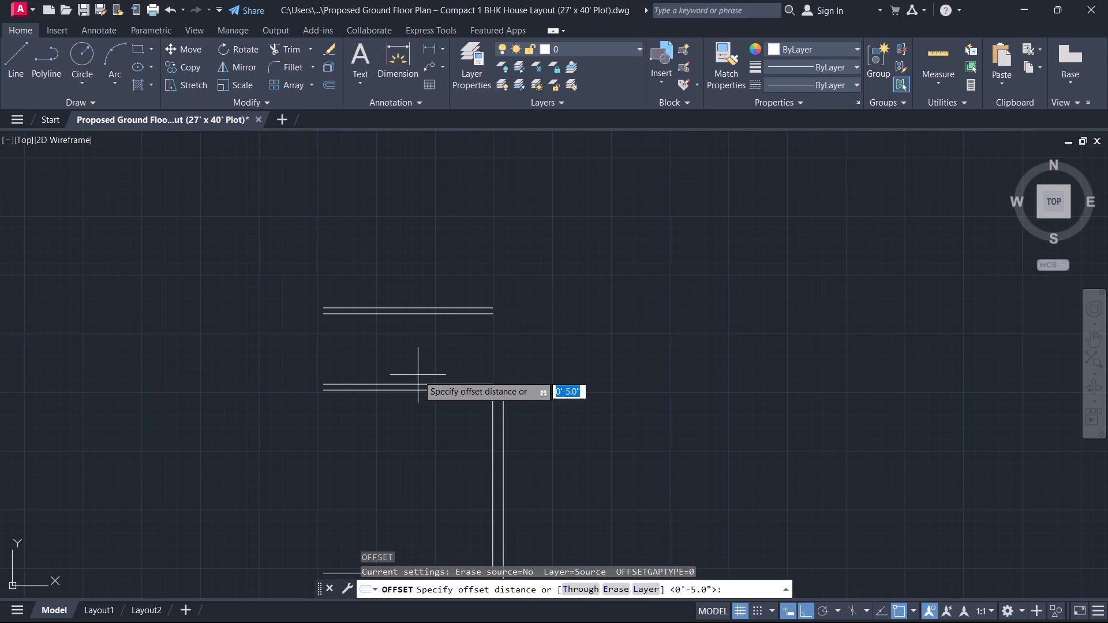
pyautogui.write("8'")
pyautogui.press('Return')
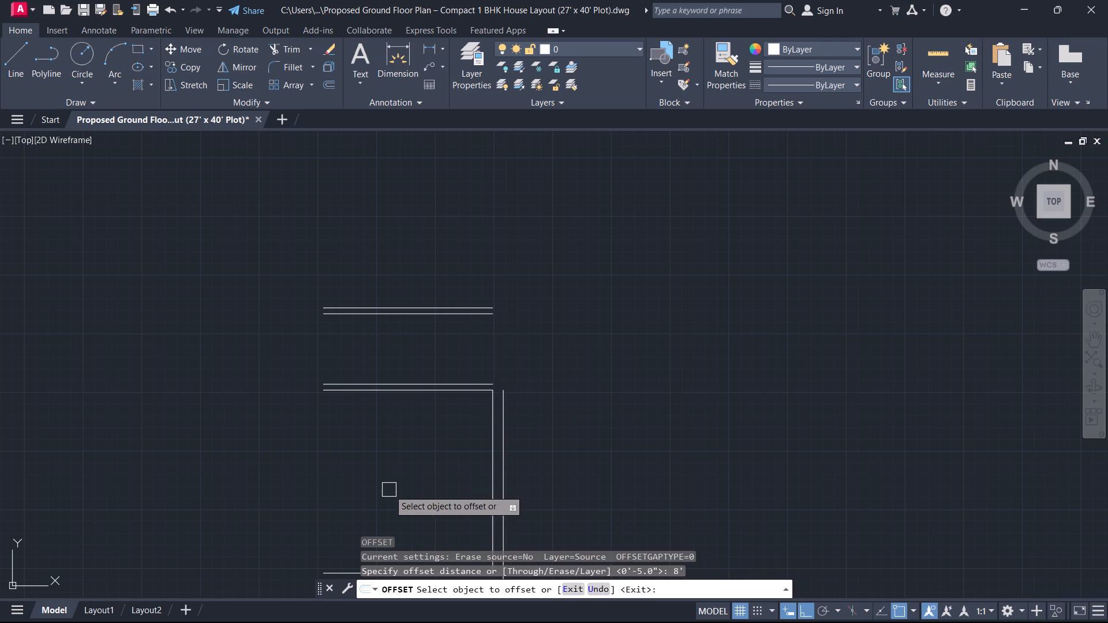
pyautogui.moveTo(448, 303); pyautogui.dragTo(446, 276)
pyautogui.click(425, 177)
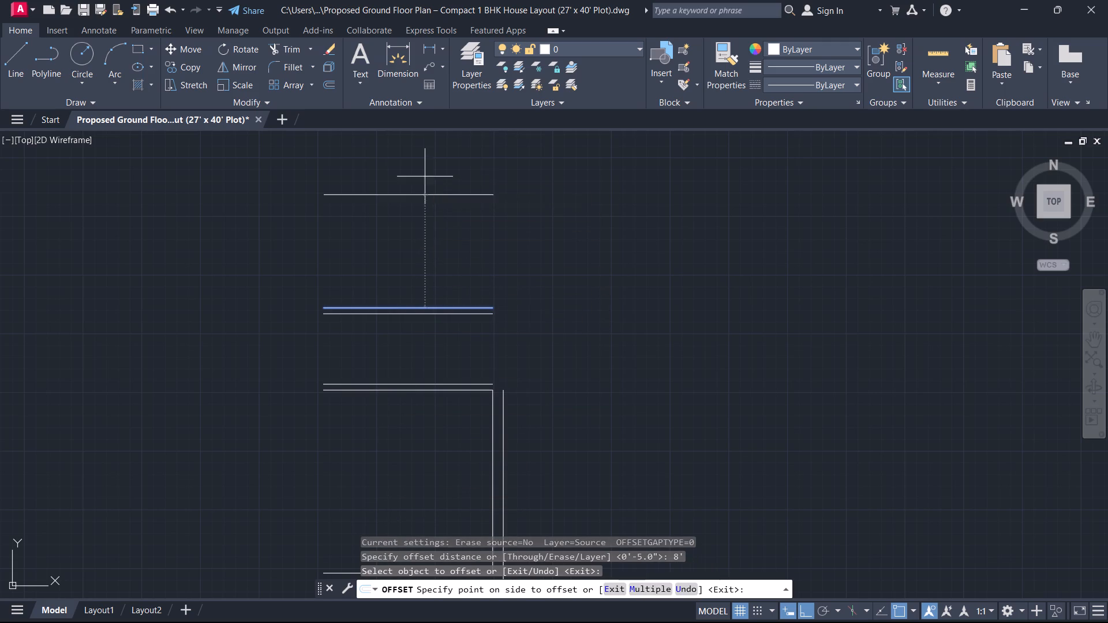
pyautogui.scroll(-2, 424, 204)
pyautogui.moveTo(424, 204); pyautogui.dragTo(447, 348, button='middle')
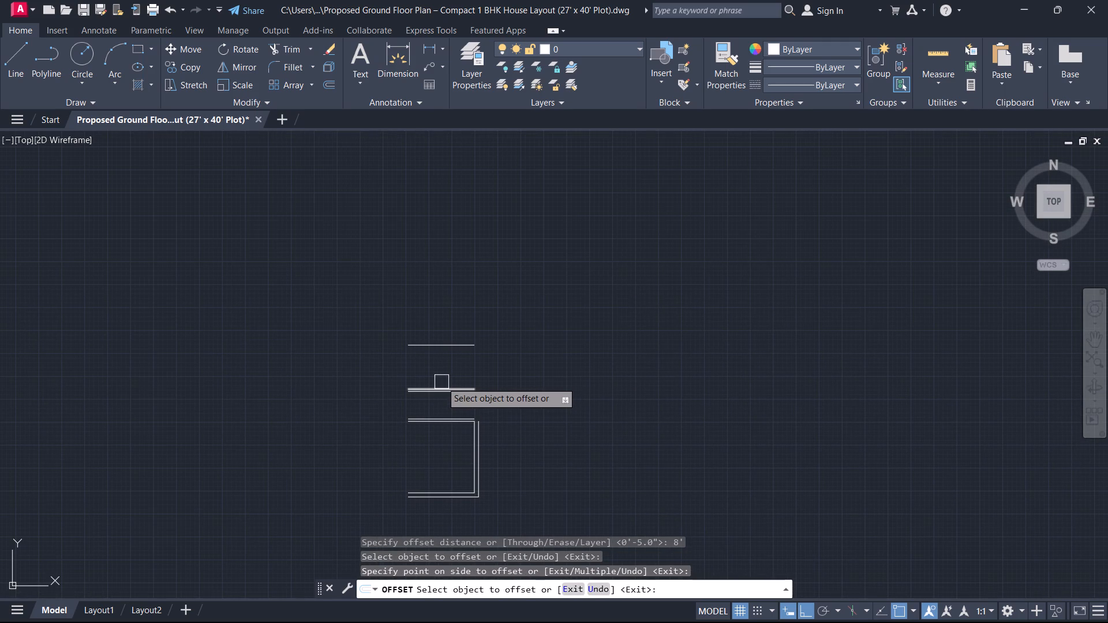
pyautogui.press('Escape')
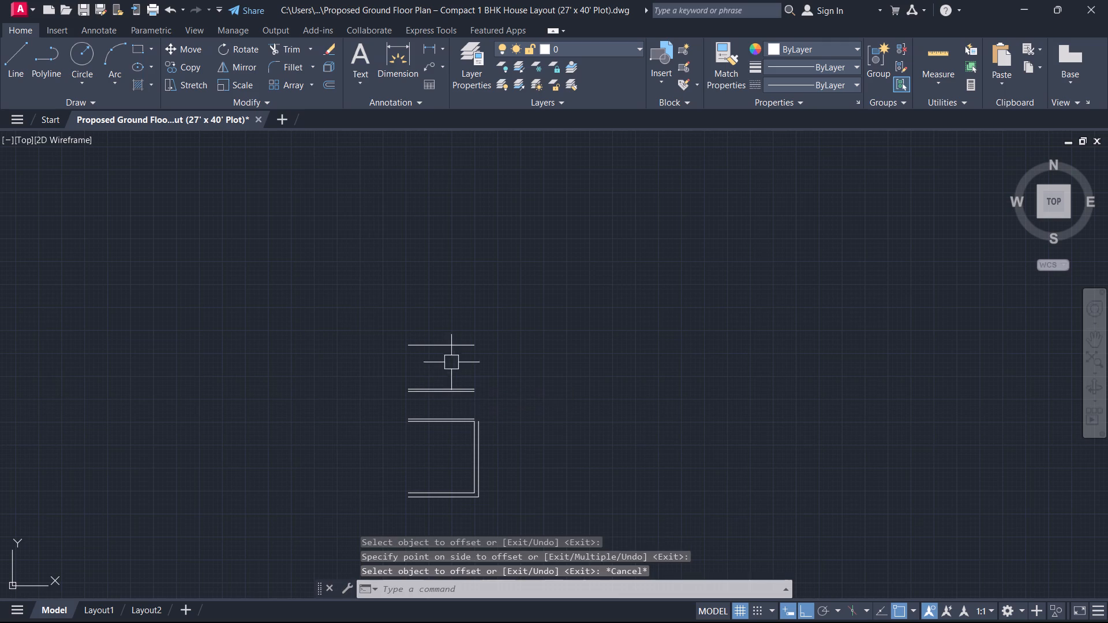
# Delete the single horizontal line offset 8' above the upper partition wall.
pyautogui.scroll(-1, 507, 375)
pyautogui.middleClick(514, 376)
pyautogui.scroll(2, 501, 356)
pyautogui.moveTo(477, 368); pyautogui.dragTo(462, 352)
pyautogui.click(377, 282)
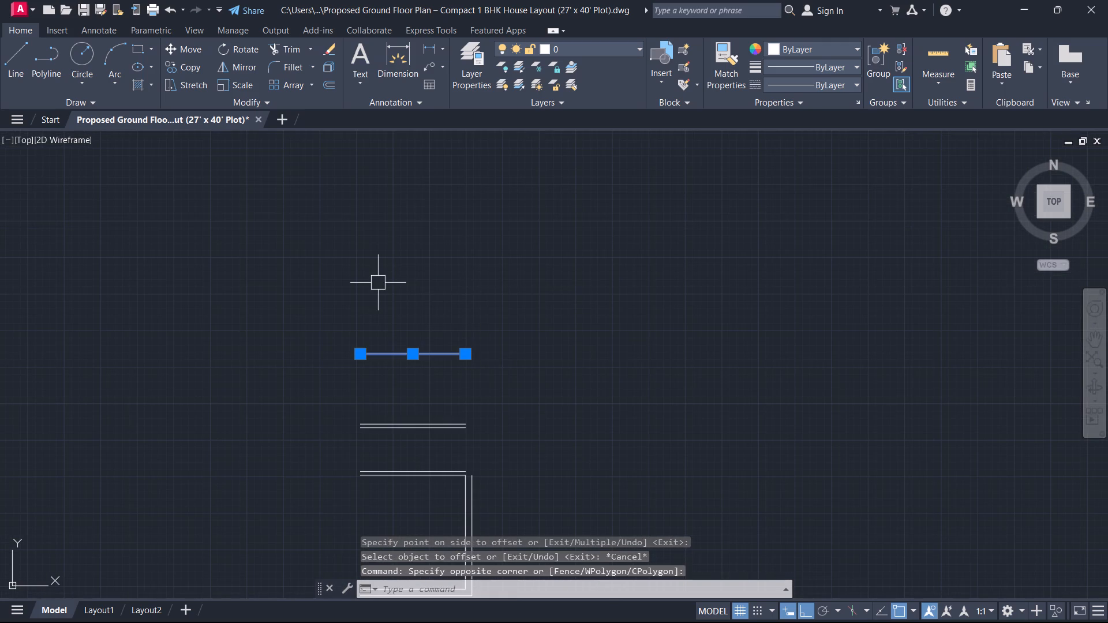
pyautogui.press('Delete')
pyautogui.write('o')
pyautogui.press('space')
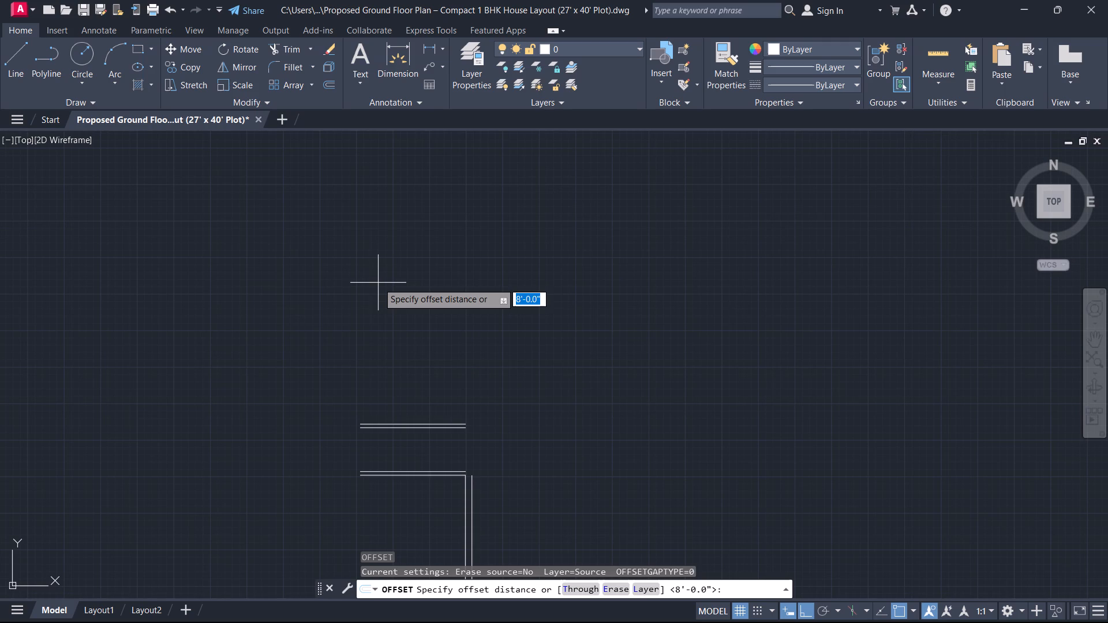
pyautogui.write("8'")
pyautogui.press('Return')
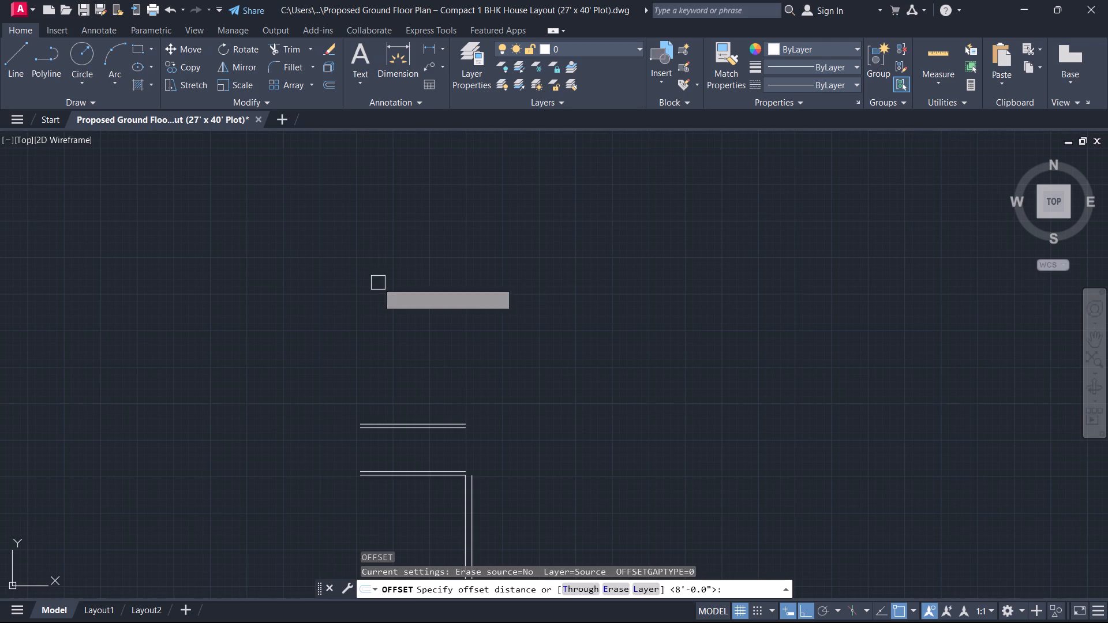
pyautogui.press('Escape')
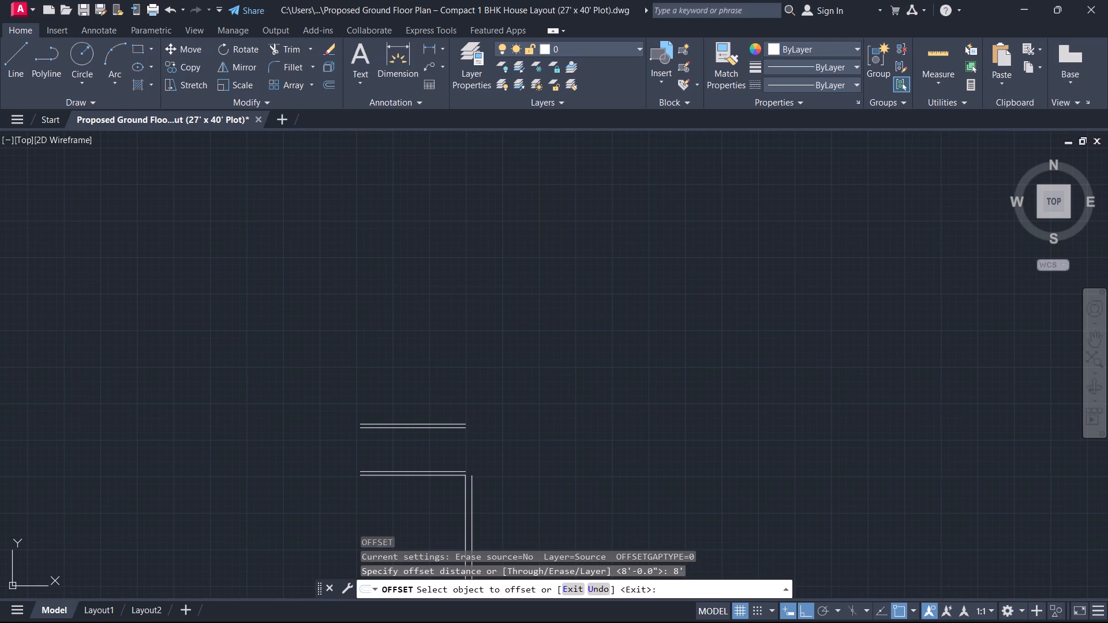
# Offset the upper line of the topmost partition wall 5' upward.
pyautogui.write('o')
pyautogui.press('space')
pyautogui.write("5'")
pyautogui.press('Return')
pyautogui.scroll(3, 504, 449)
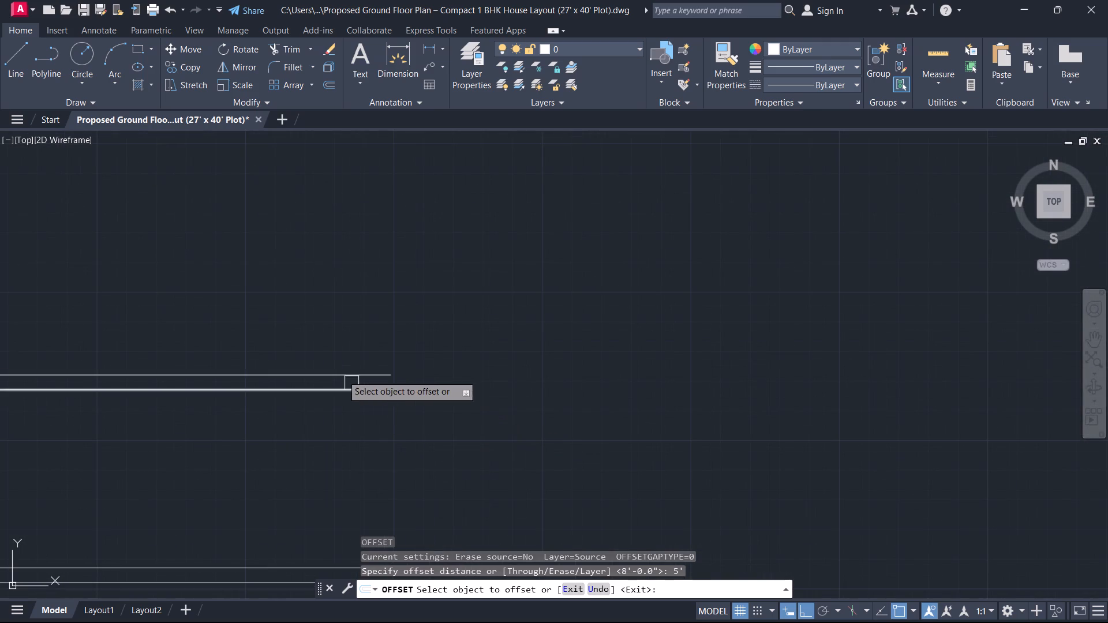
pyautogui.click(339, 373)
pyautogui.click(336, 360)
pyautogui.press('Escape')
# Offset the topmost horizontal line 5" upward to give the third partition wall its thickness.
pyautogui.scroll(-2, 336, 360)
pyautogui.scroll(-1, 493, 386)
pyautogui.moveTo(493, 386); pyautogui.dragTo(665, 376, button='middle')
pyautogui.write('o')
pyautogui.press('space')
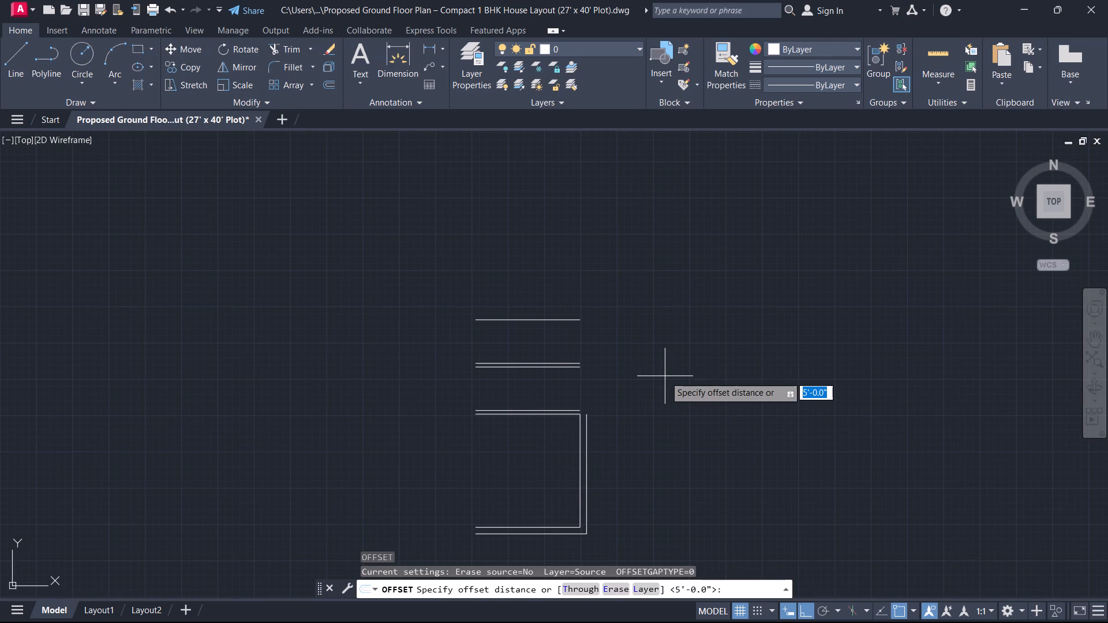
pyautogui.press('5')
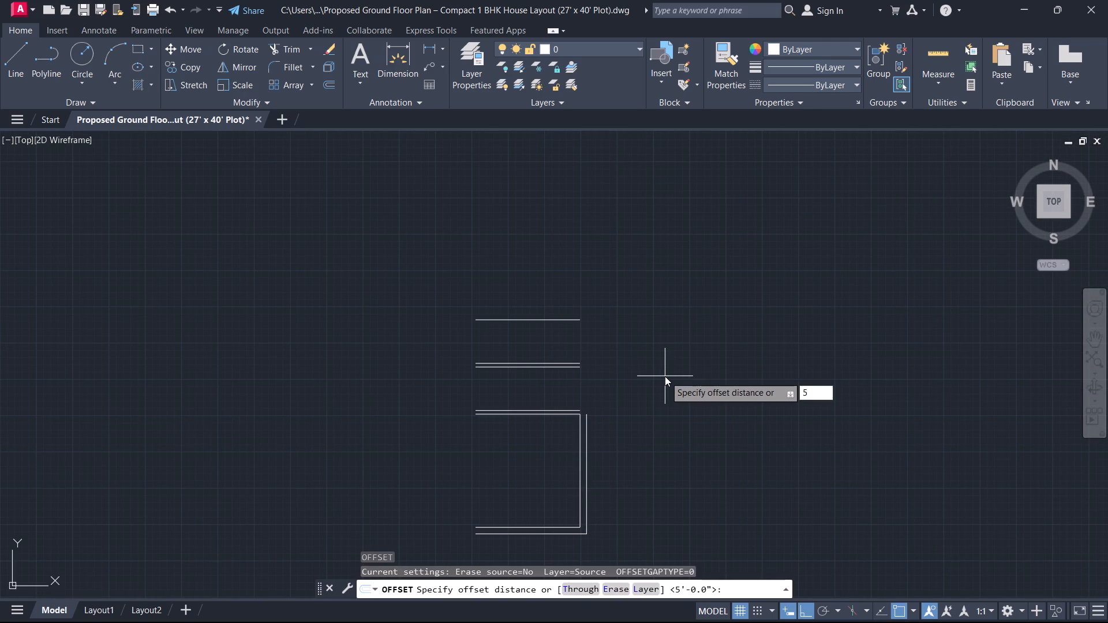
pyautogui.press('Return')
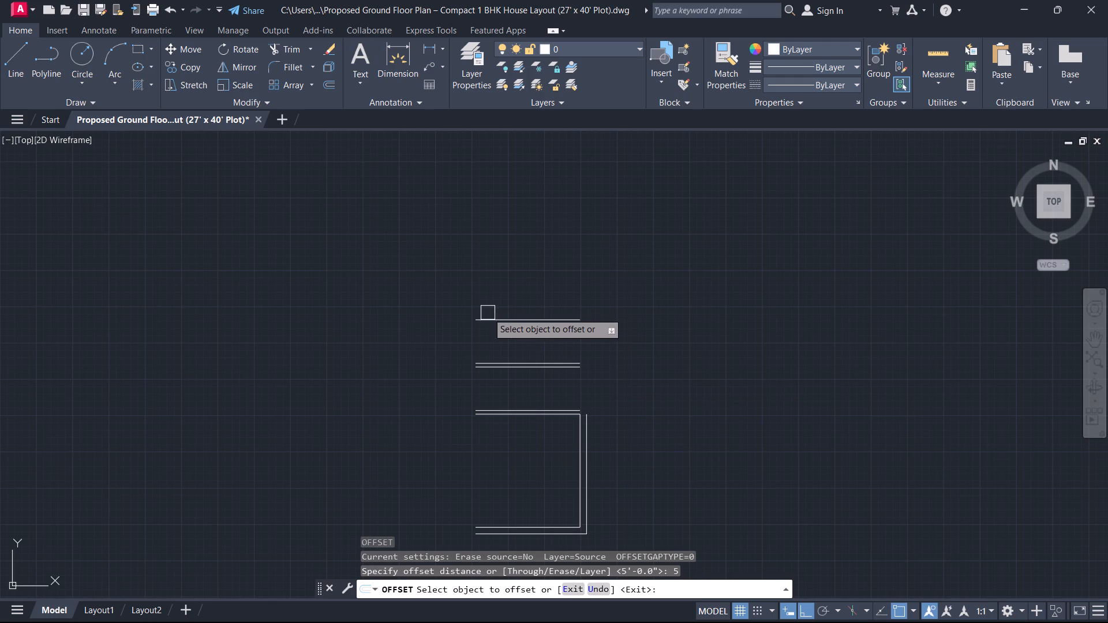
pyautogui.click(488, 313)
pyautogui.click(494, 290)
pyautogui.press('Escape')
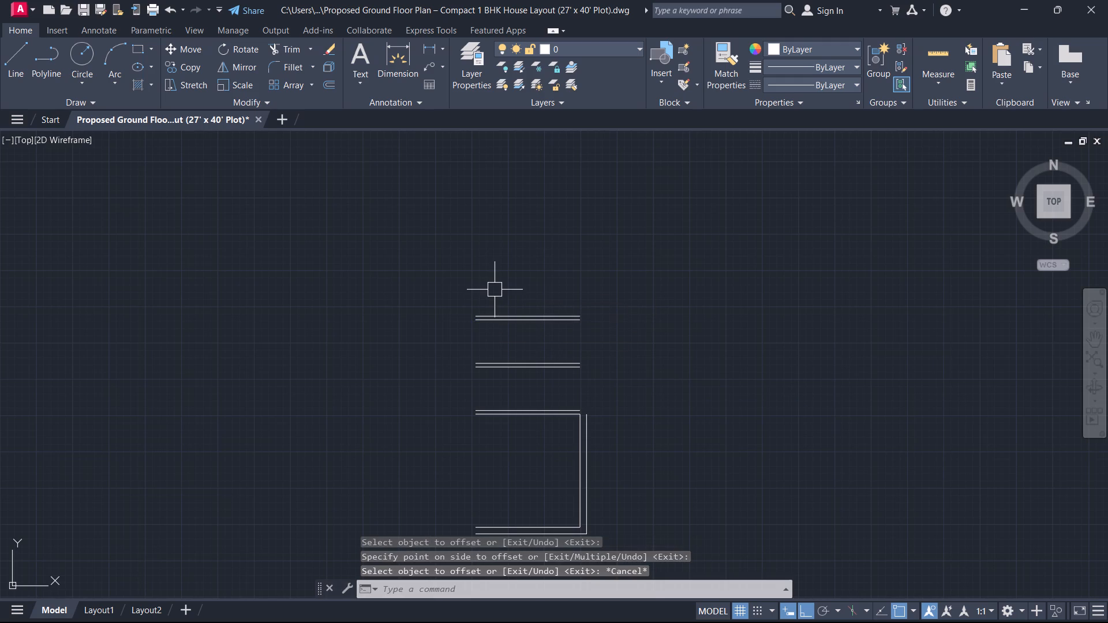
# Offset the upper line of the third partition wall 9'7" upward for the inner face of the top wall.
pyautogui.write('o')
pyautogui.press('space')
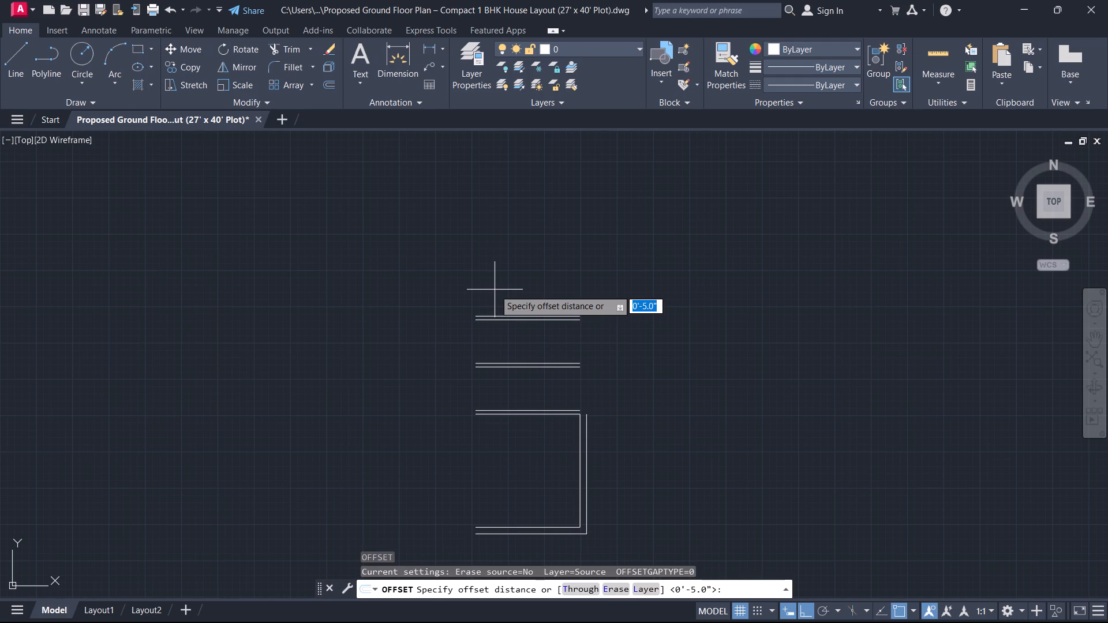
pyautogui.write("9'7")
pyautogui.press('Return')
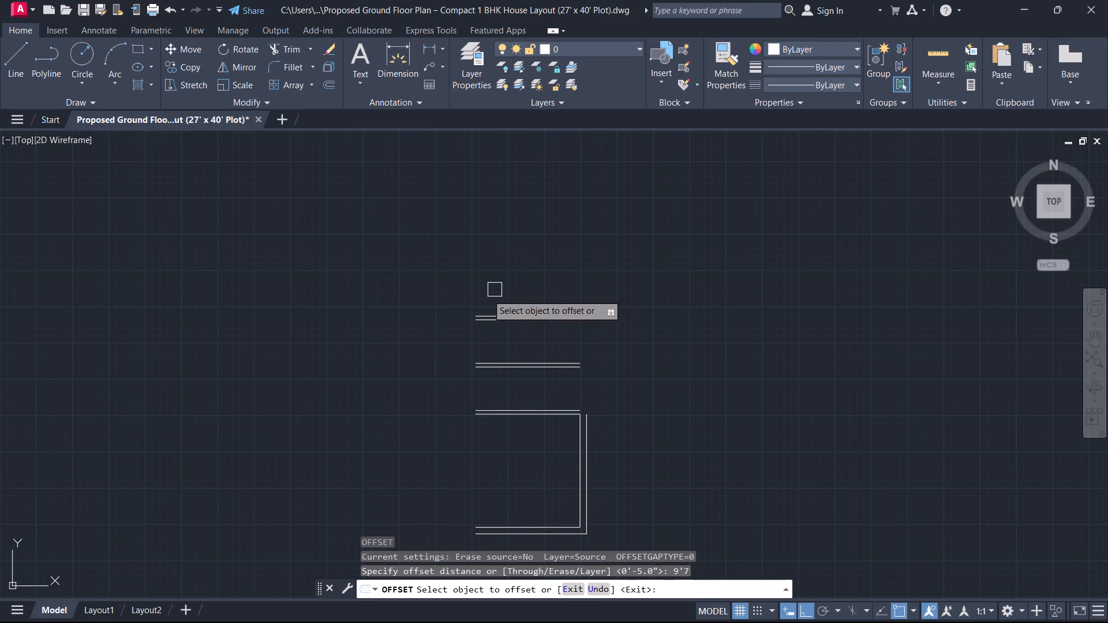
pyautogui.scroll(2, 487, 294)
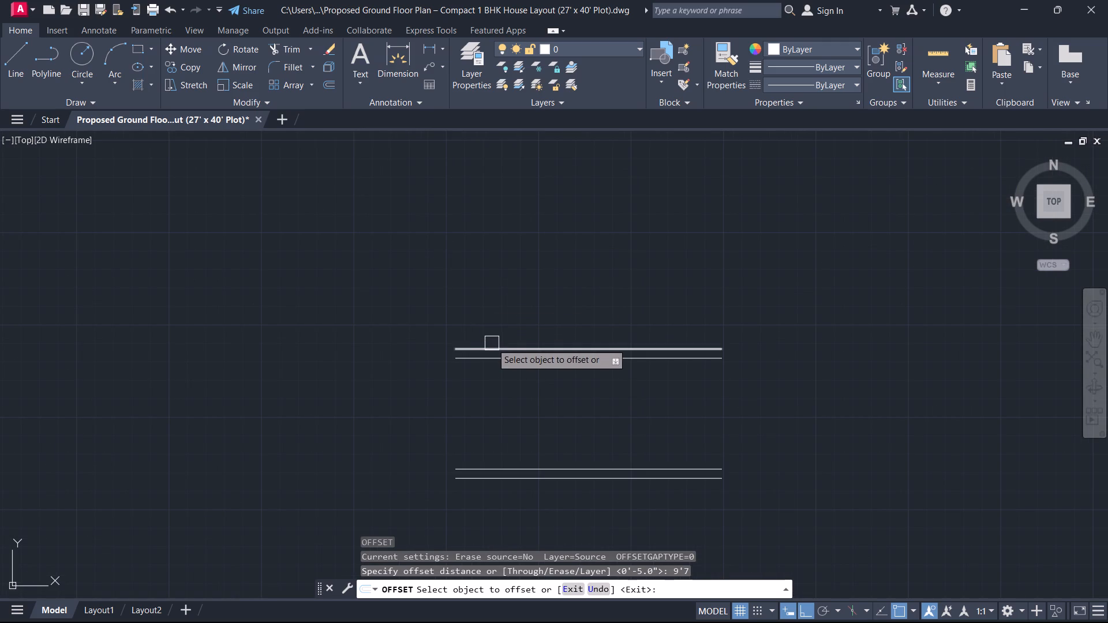
pyautogui.click(492, 343)
pyautogui.click(491, 321)
pyautogui.scroll(-5, 491, 325)
pyautogui.moveTo(491, 327); pyautogui.dragTo(463, 399, button='middle')
pyautogui.scroll(1, 491, 327)
pyautogui.press('Escape')
# Offset the topmost horizontal line 9" upward to form the outer face of the top wall.
pyautogui.scroll(1, 462, 395)
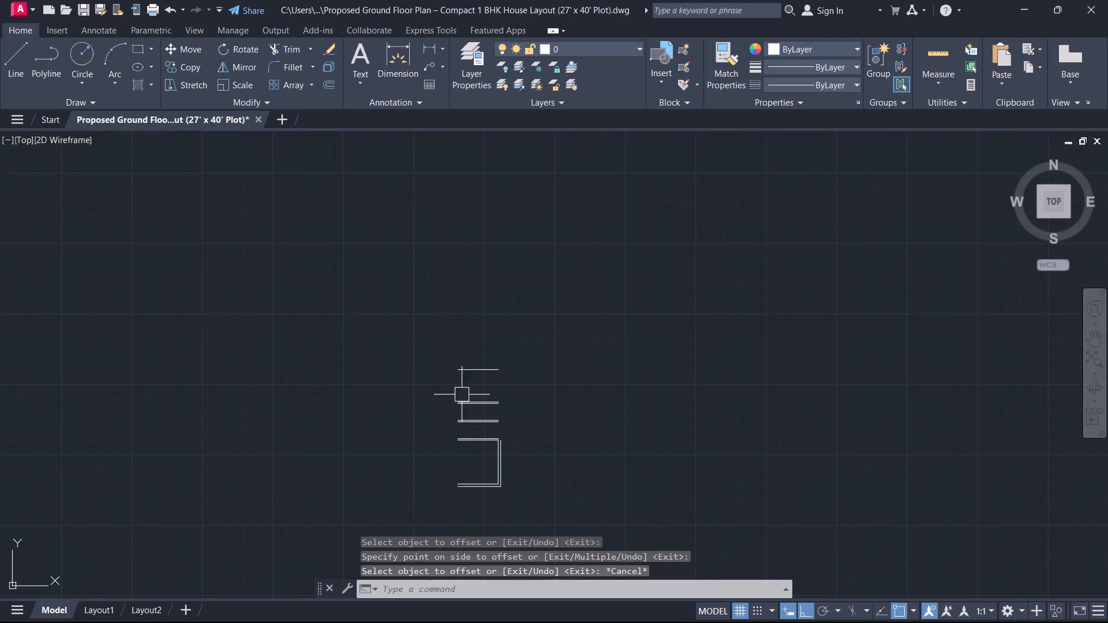
pyautogui.scroll(1, 462, 395)
pyautogui.write('o')
pyautogui.press('space')
pyautogui.press('9')
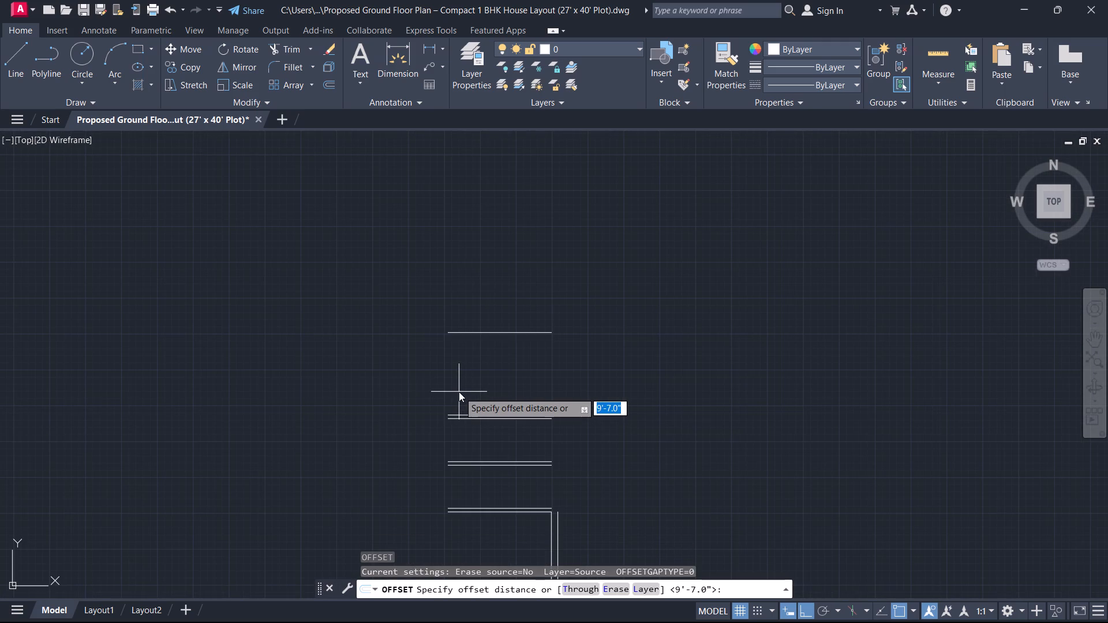
pyautogui.press('Return')
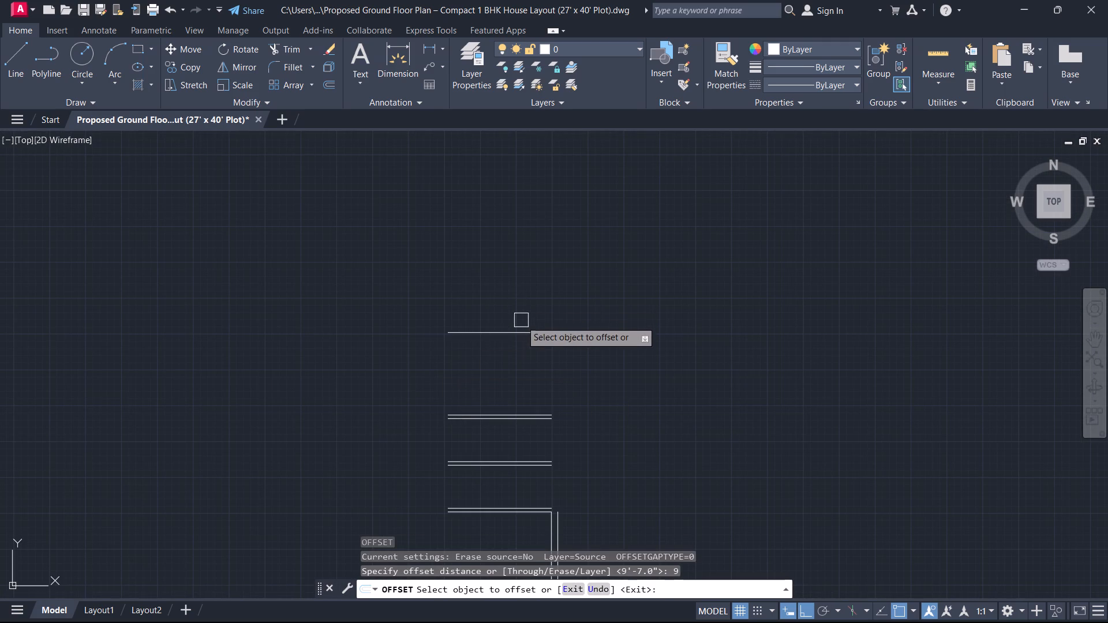
pyautogui.click(521, 322)
pyautogui.moveTo(507, 337); pyautogui.dragTo(508, 331)
pyautogui.click(511, 291)
pyautogui.press('Escape')
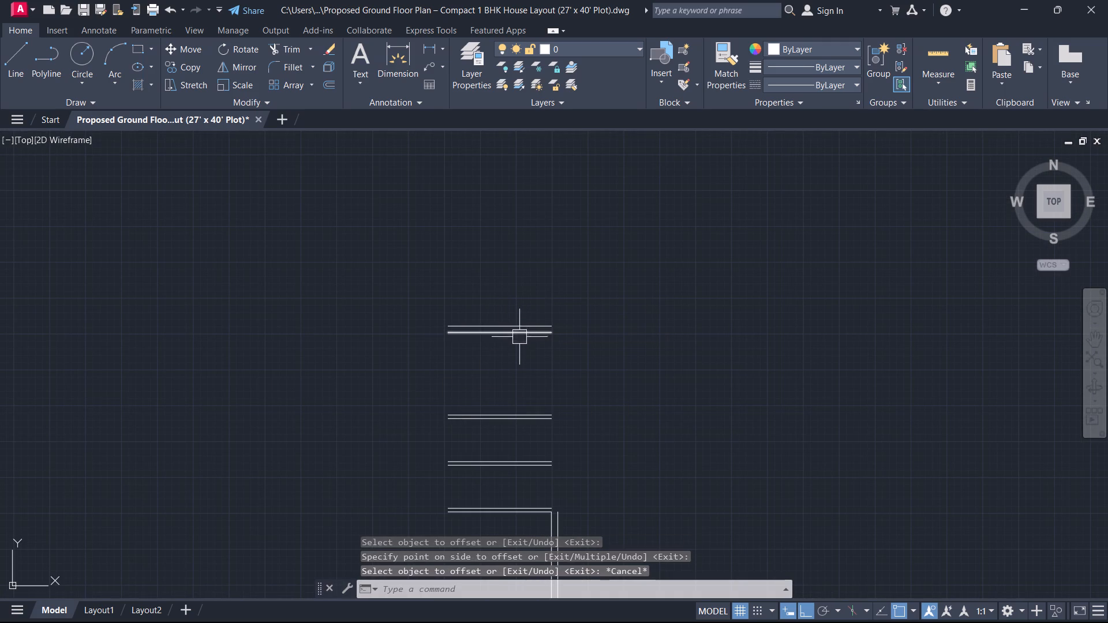
# Fillet the top wall's inner line with the right wall's inner line into a sharp corner.
pyautogui.press('f')
pyautogui.press('space')
pyautogui.click(520, 336)
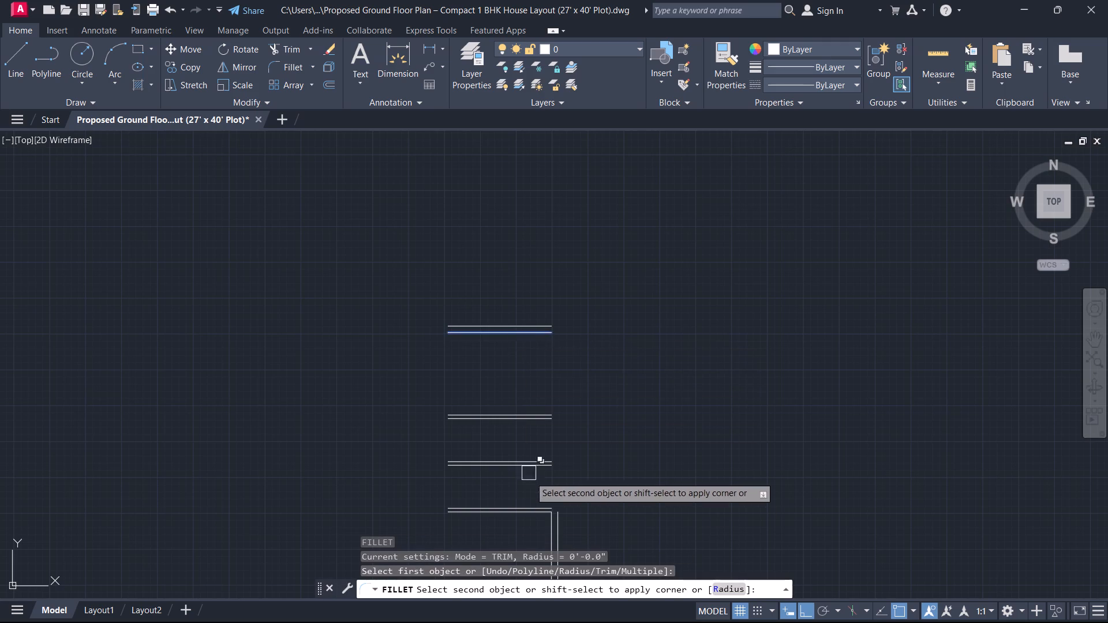
pyautogui.scroll(2, 541, 516)
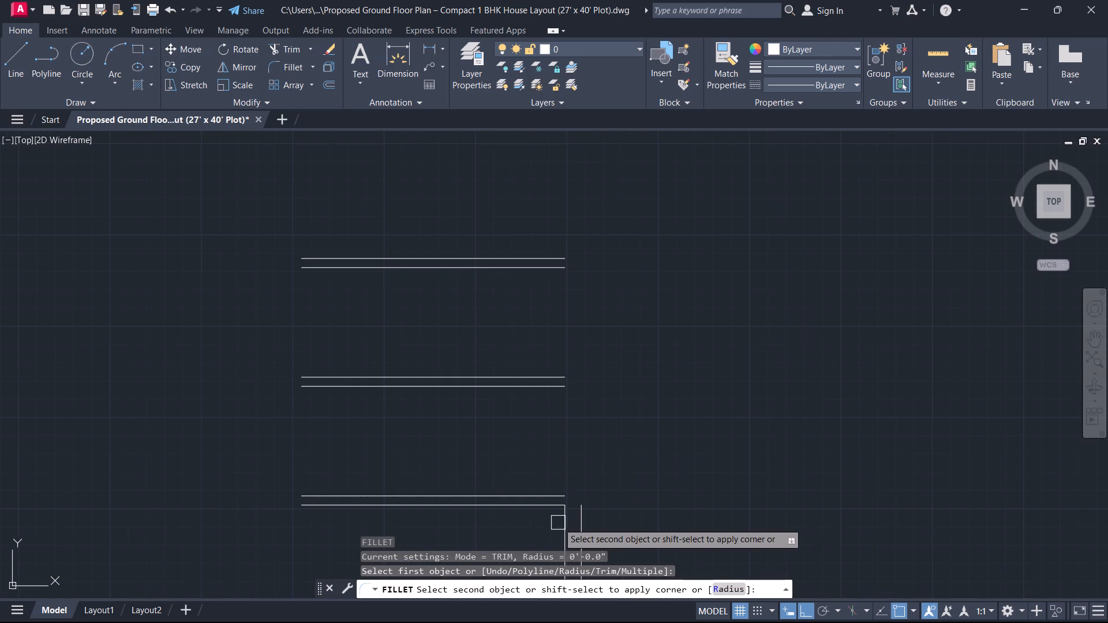
pyautogui.click(562, 523)
pyautogui.press('Escape')
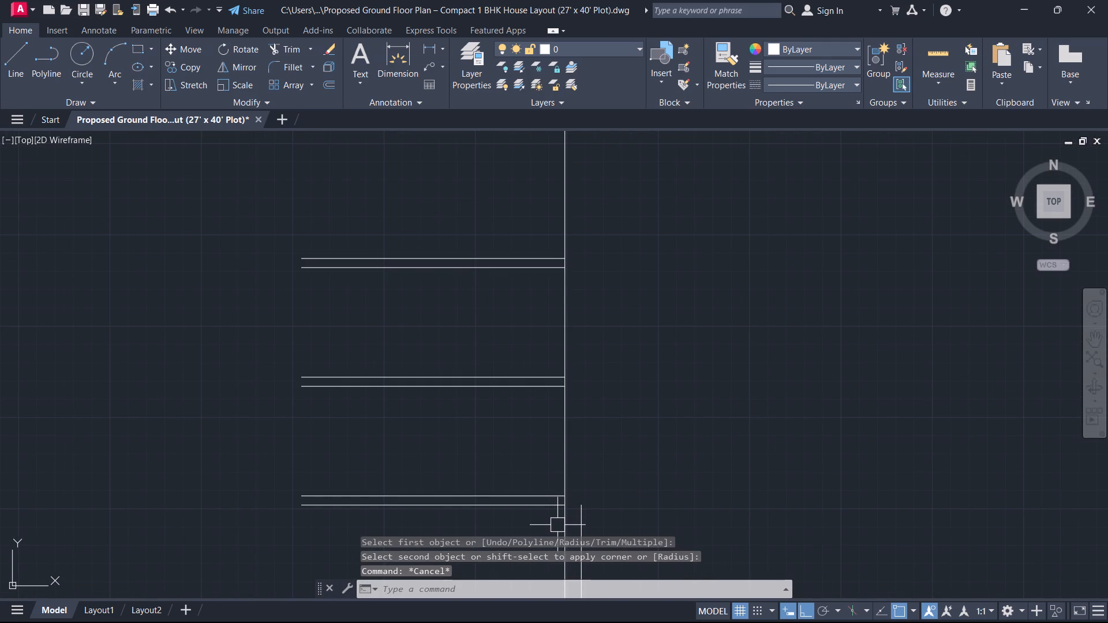
# Fillet the right wall's outer line with the top wall's outer line into a sharp upper-right corner.
pyautogui.write('f')
pyautogui.press('space')
pyautogui.click(587, 532)
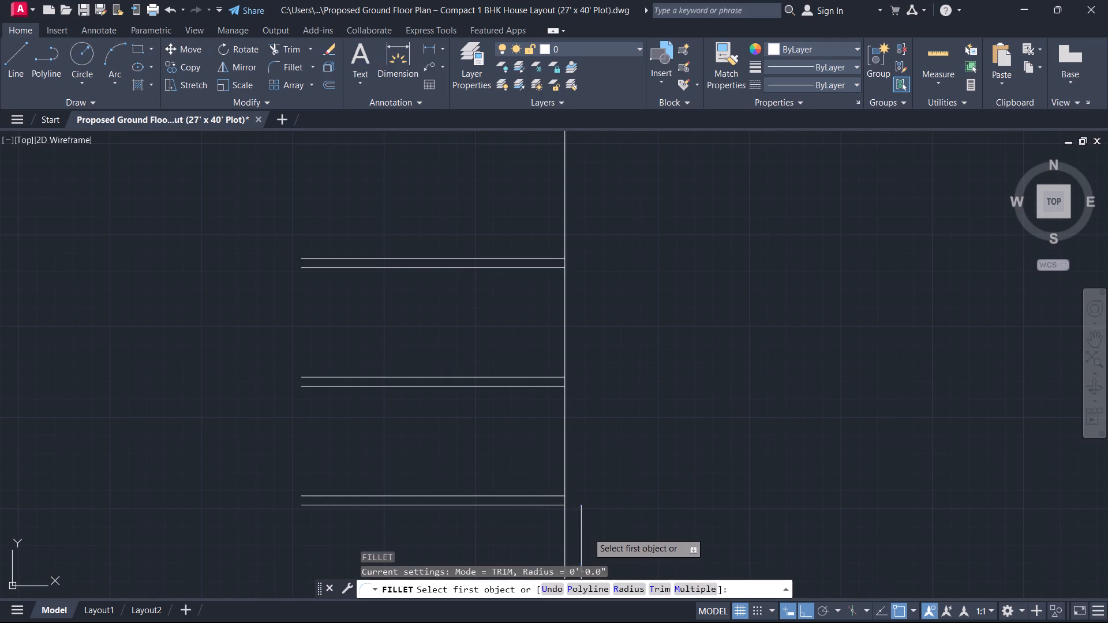
pyautogui.scroll(-1, 627, 456)
pyautogui.moveTo(627, 456); pyautogui.dragTo(645, 515, button='middle')
pyautogui.scroll(1, 592, 246)
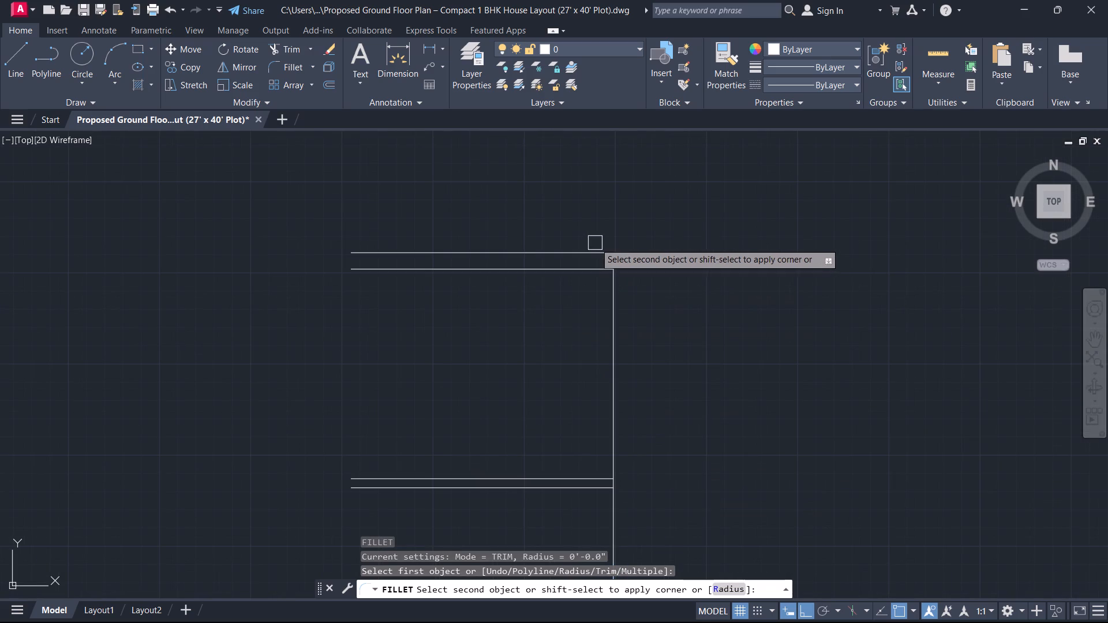
pyautogui.click(592, 250)
pyautogui.press('Escape')
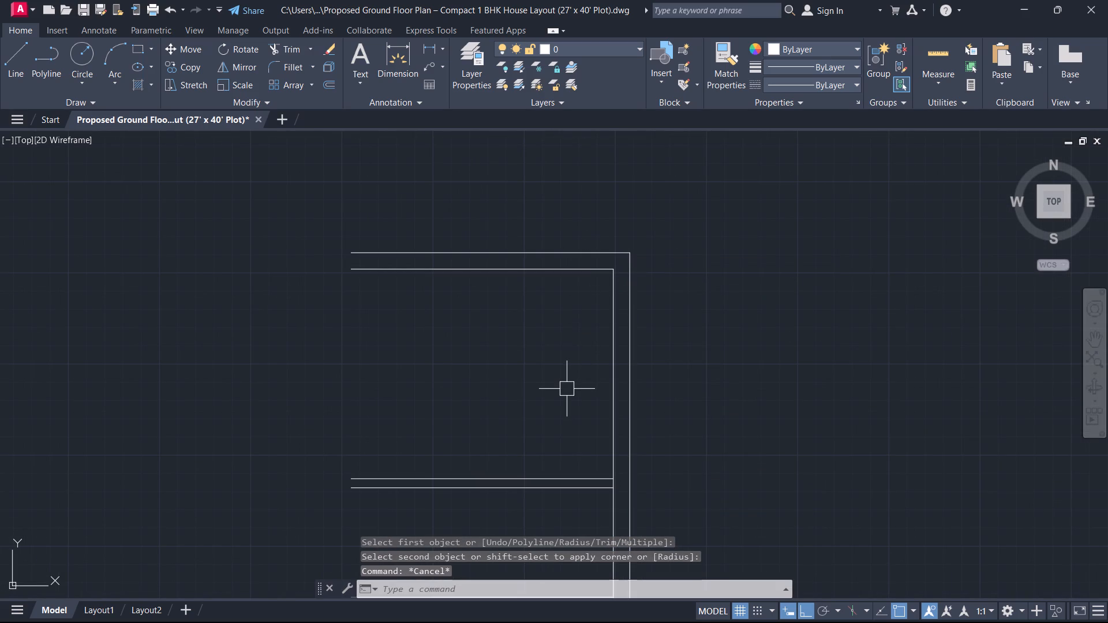
# Trim the right wall's inner line between the two lines of the uppermost partition wall.
pyautogui.write('tr')
pyautogui.press('space')
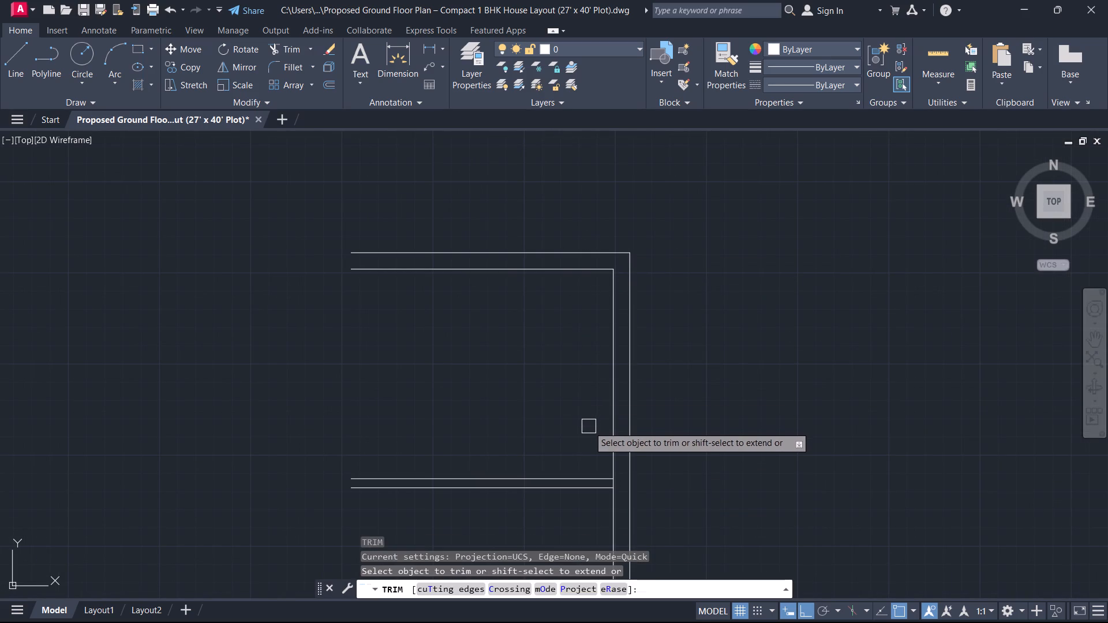
pyautogui.moveTo(586, 427); pyautogui.dragTo(637, 227, button='middle')
pyautogui.scroll(4, 667, 292)
pyautogui.click(660, 246)
pyautogui.click(566, 245)
# Trim the right wall's inner line between the two lines of the middle partition wall.
pyautogui.scroll(-3, 599, 276)
pyautogui.scroll(1, 615, 299)
pyautogui.scroll(-1, 617, 302)
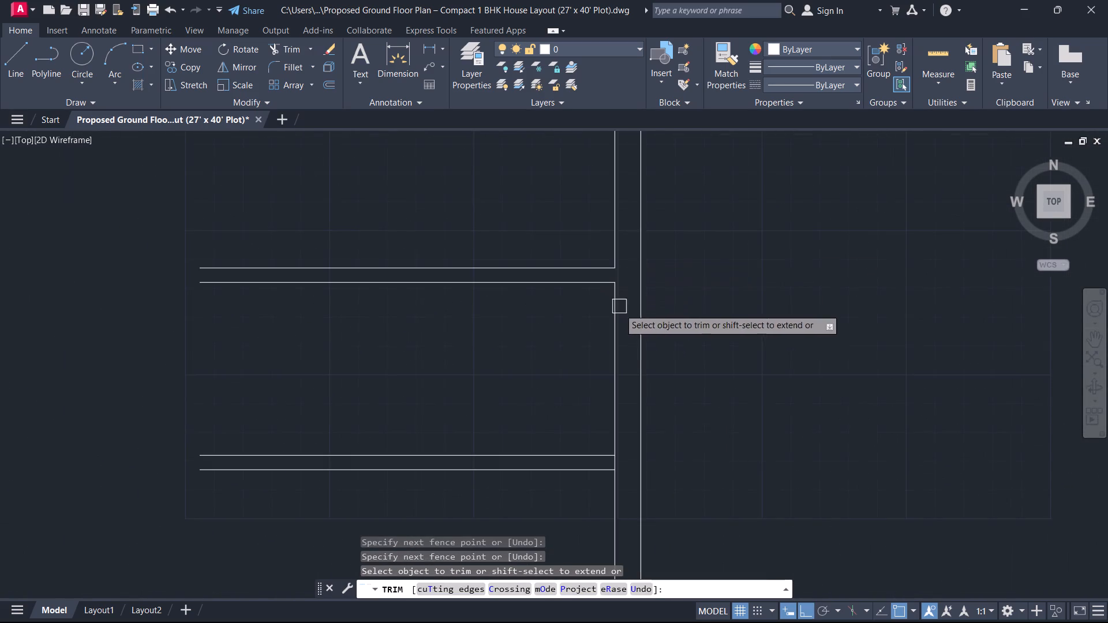
pyautogui.moveTo(642, 409); pyautogui.dragTo(925, 137, button='middle')
pyautogui.scroll(3, 884, 185)
pyautogui.moveTo(884, 192); pyautogui.dragTo(599, 224, button='middle')
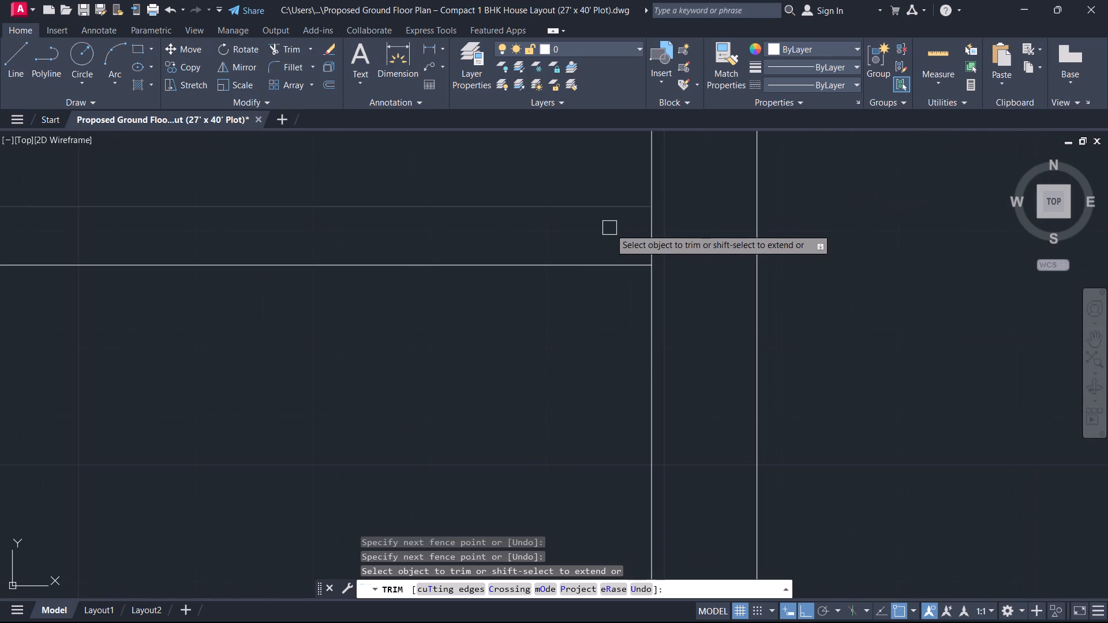
pyautogui.click(683, 228)
pyautogui.moveTo(577, 236); pyautogui.dragTo(587, 237)
# Trim the right wall's inner line between the two lines of the lowest partition wall.
pyautogui.scroll(-5, 690, 286)
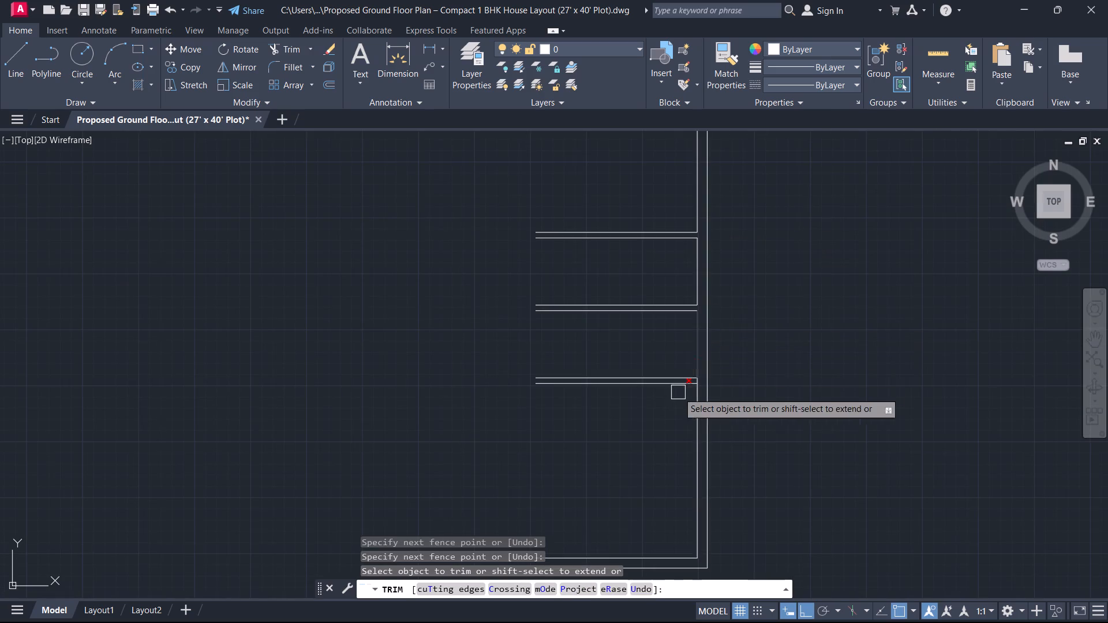
pyautogui.scroll(3, 681, 409)
pyautogui.scroll(1, 724, 339)
pyautogui.click(733, 305)
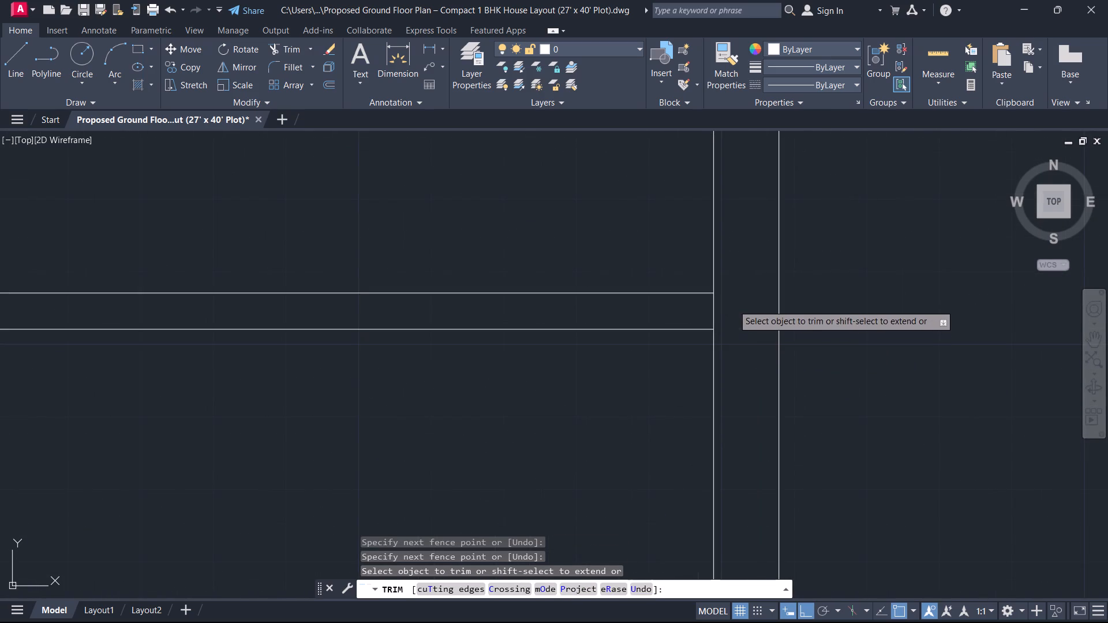
pyautogui.click(660, 316)
pyautogui.press('Escape')
# Offset the right wall's inner line in the bottom room 12' to the left.
pyautogui.scroll(-3, 660, 347)
pyautogui.scroll(-1, 626, 379)
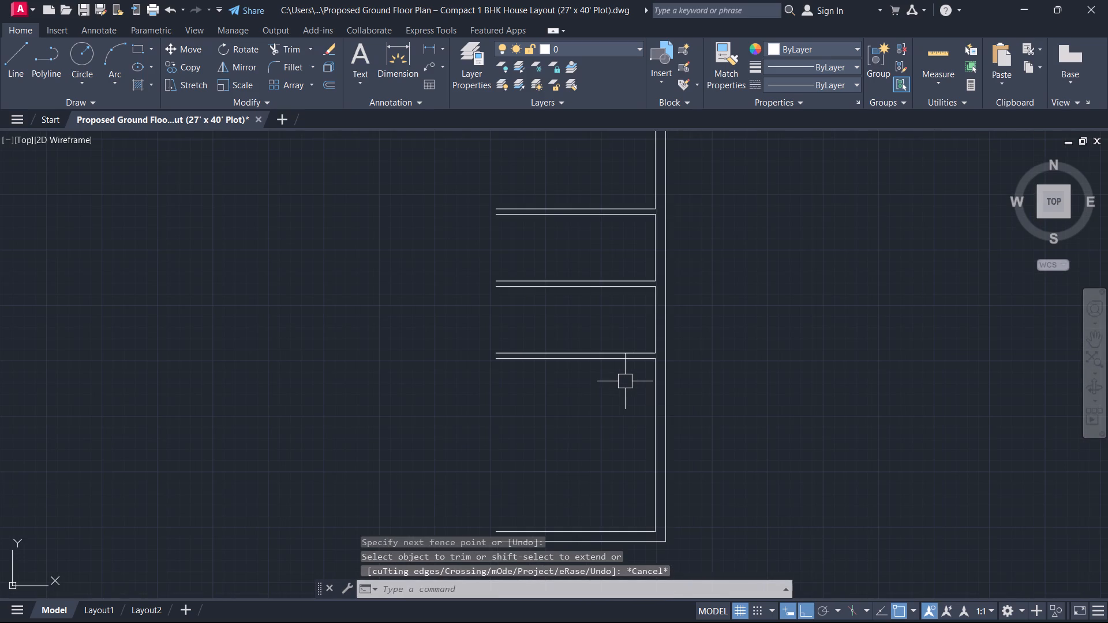
pyautogui.scroll(-1, 627, 393)
pyautogui.moveTo(623, 392); pyautogui.dragTo(658, 265, button='middle')
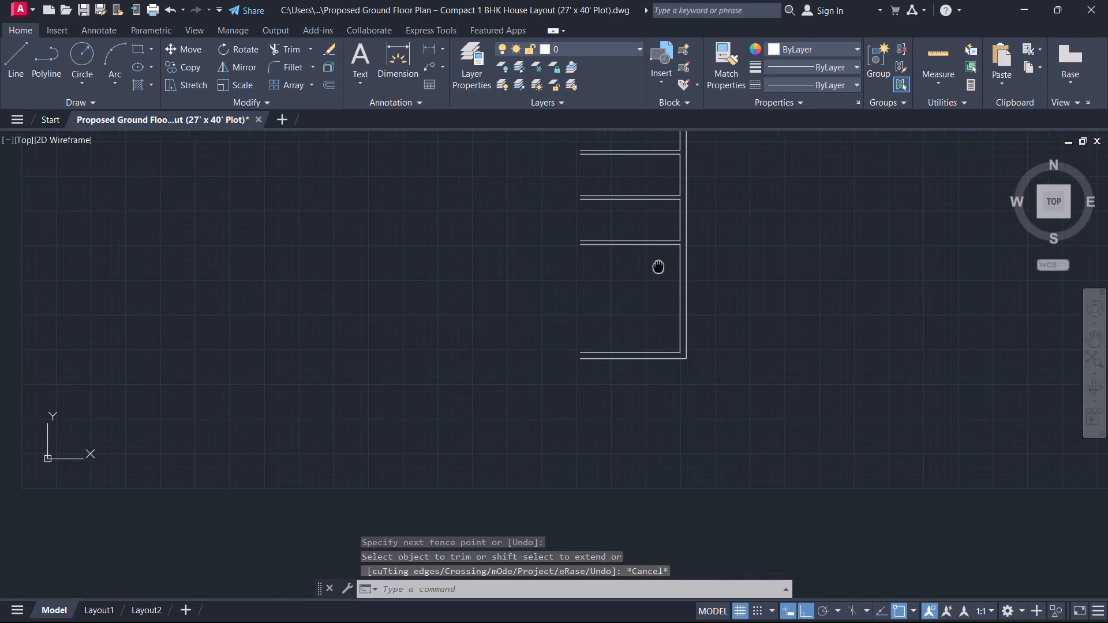
pyautogui.moveTo(658, 265); pyautogui.dragTo(656, 287, button='middle')
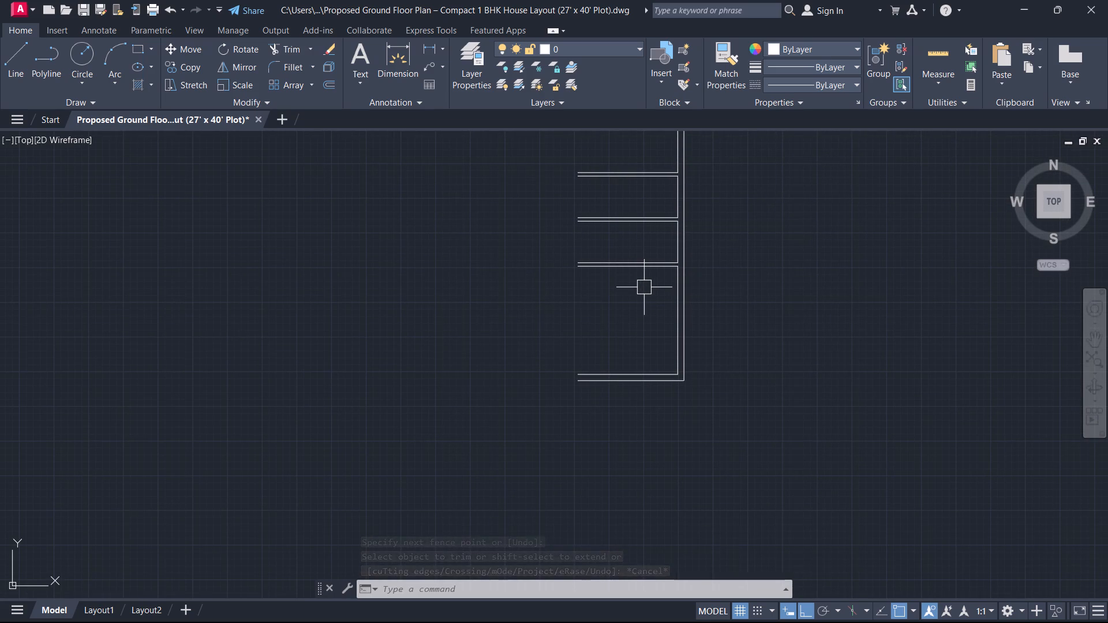
pyautogui.moveTo(644, 287); pyautogui.dragTo(657, 372, button='middle')
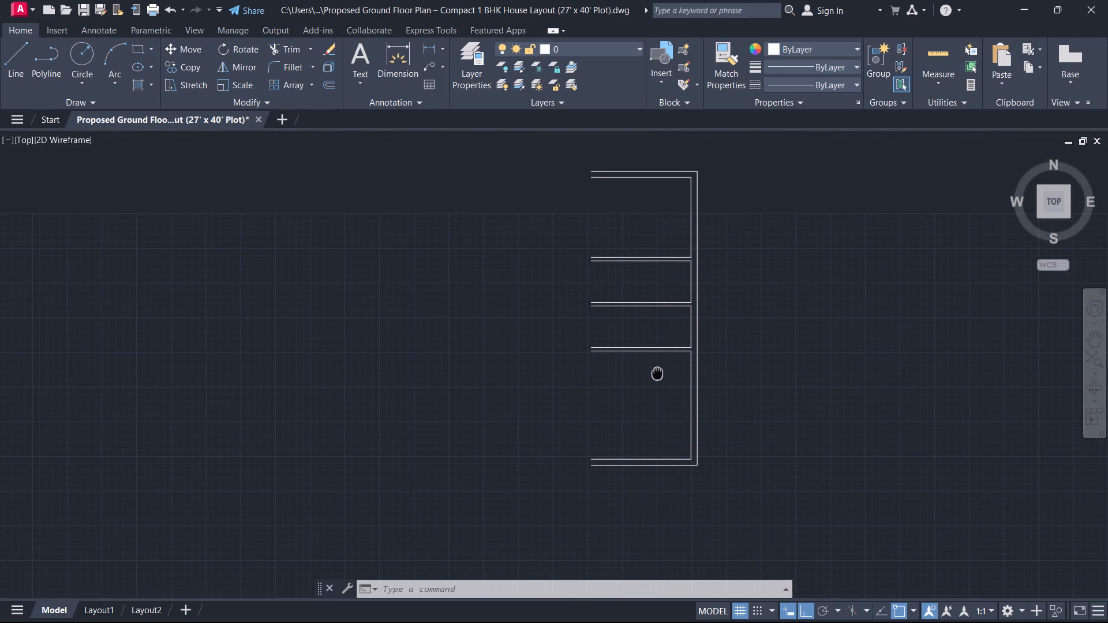
pyautogui.moveTo(657, 372); pyautogui.dragTo(657, 371, button='middle')
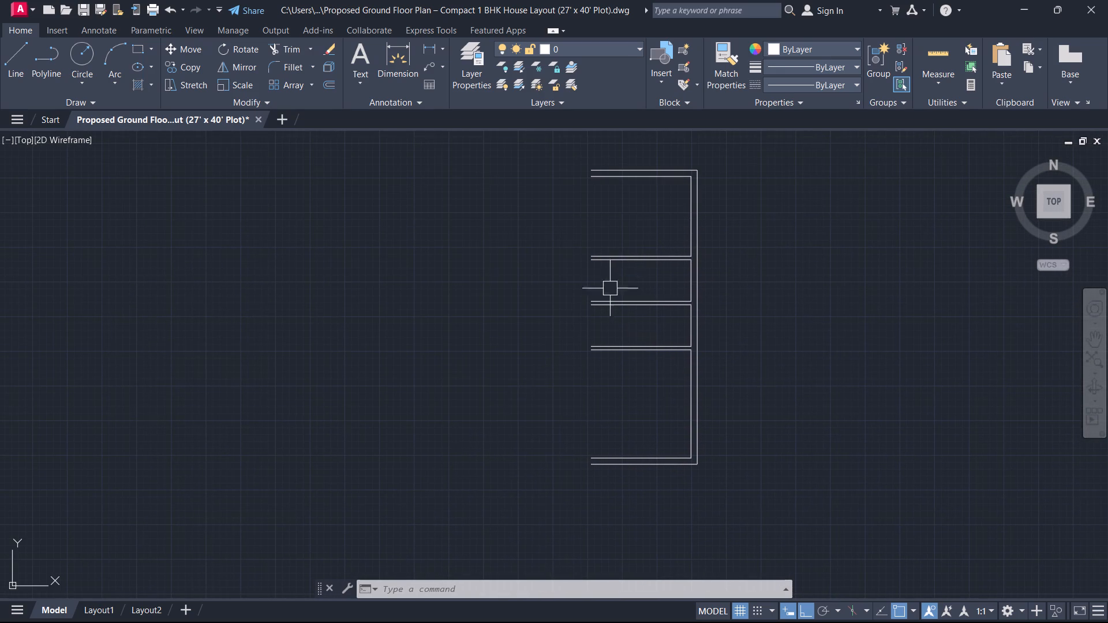
pyautogui.moveTo(615, 307); pyautogui.dragTo(646, 351, button='middle')
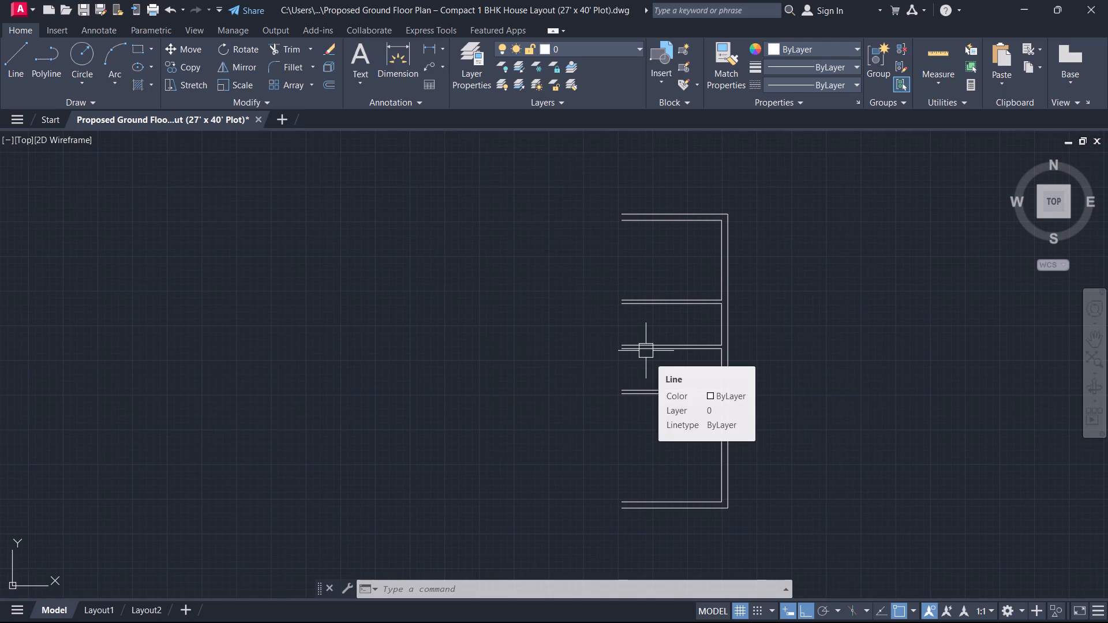
pyautogui.moveTo(638, 347); pyautogui.dragTo(657, 219, button='middle')
pyautogui.scroll(1, 695, 320)
pyautogui.write('o')
pyautogui.press('space')
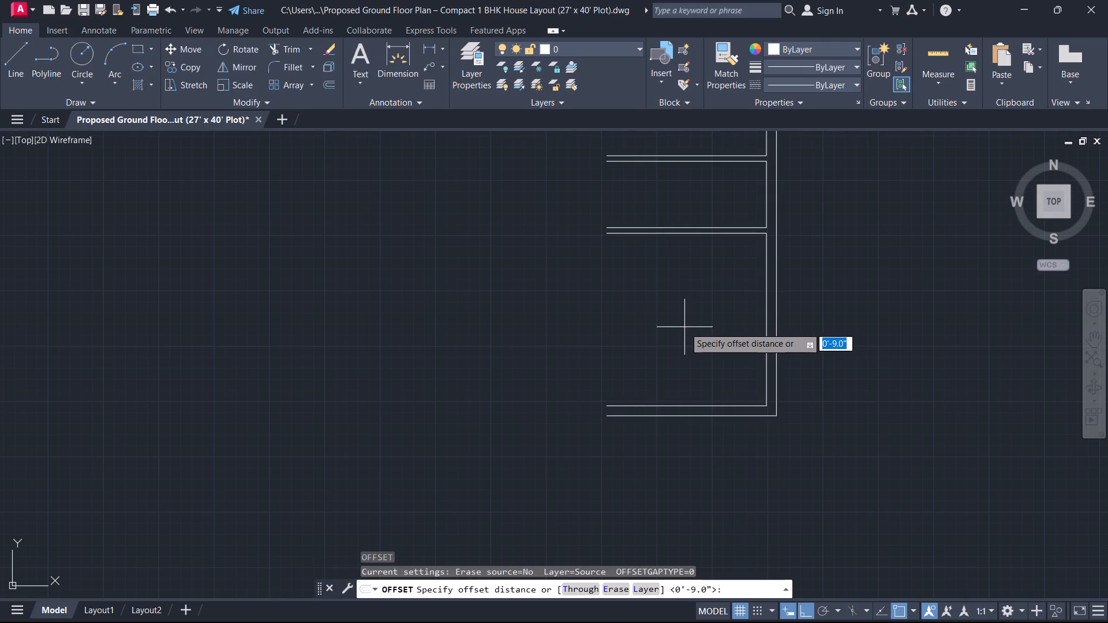
pyautogui.write('12')
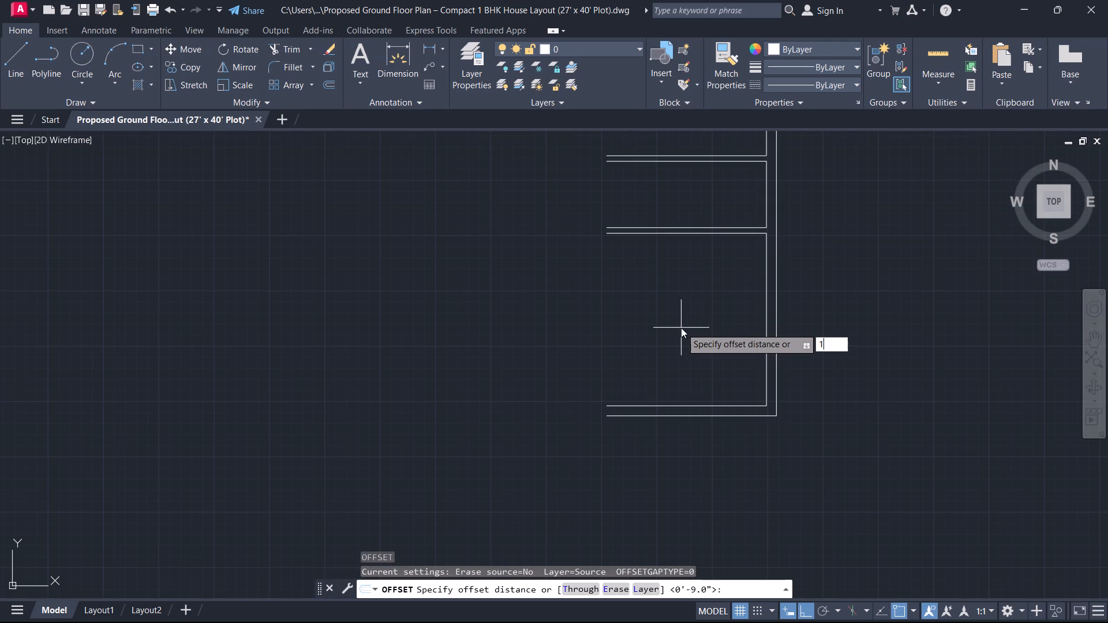
pyautogui.press("'")
pyautogui.press('Return')
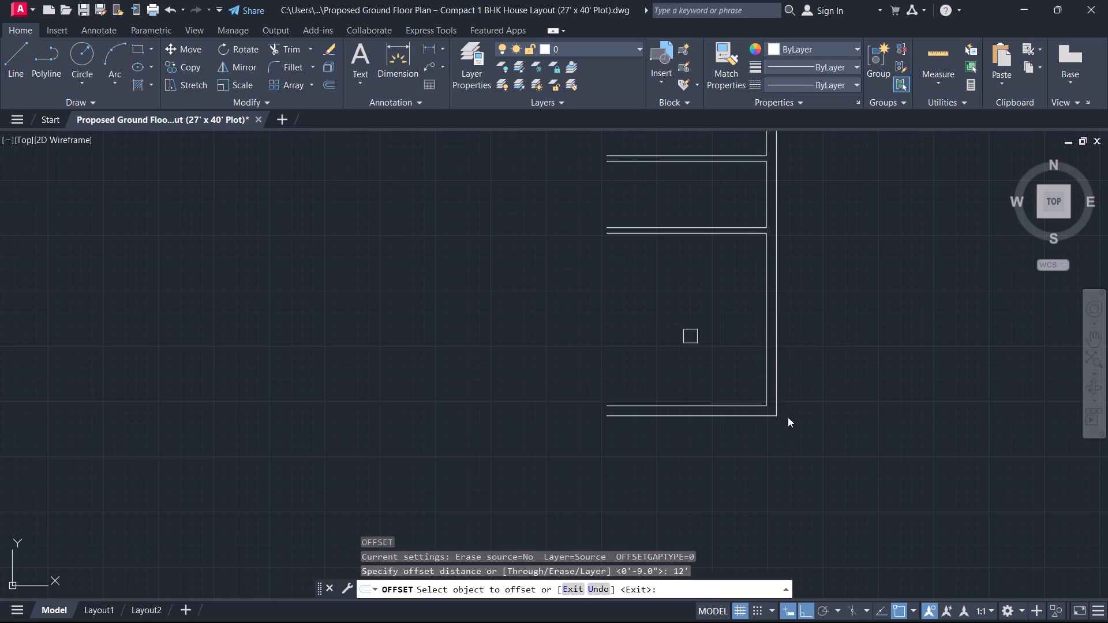
pyautogui.click(765, 380)
pyautogui.click(728, 369)
pyautogui.press('Escape')
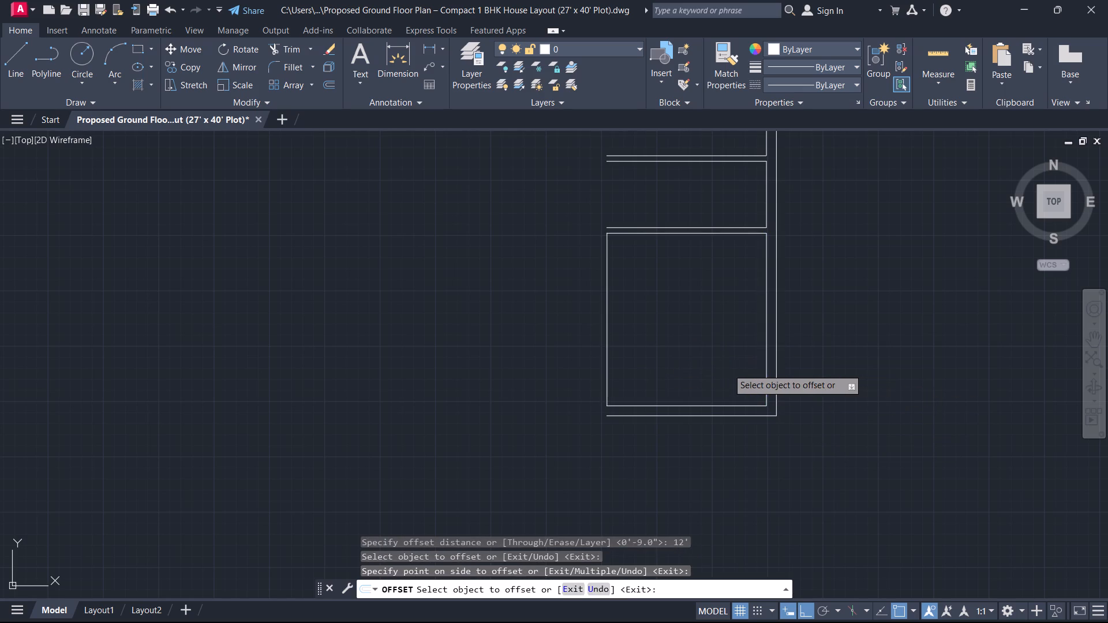
# Offset the bottom room's new left line 9" outward to form the wall's outer face.
pyautogui.scroll(2, 637, 442)
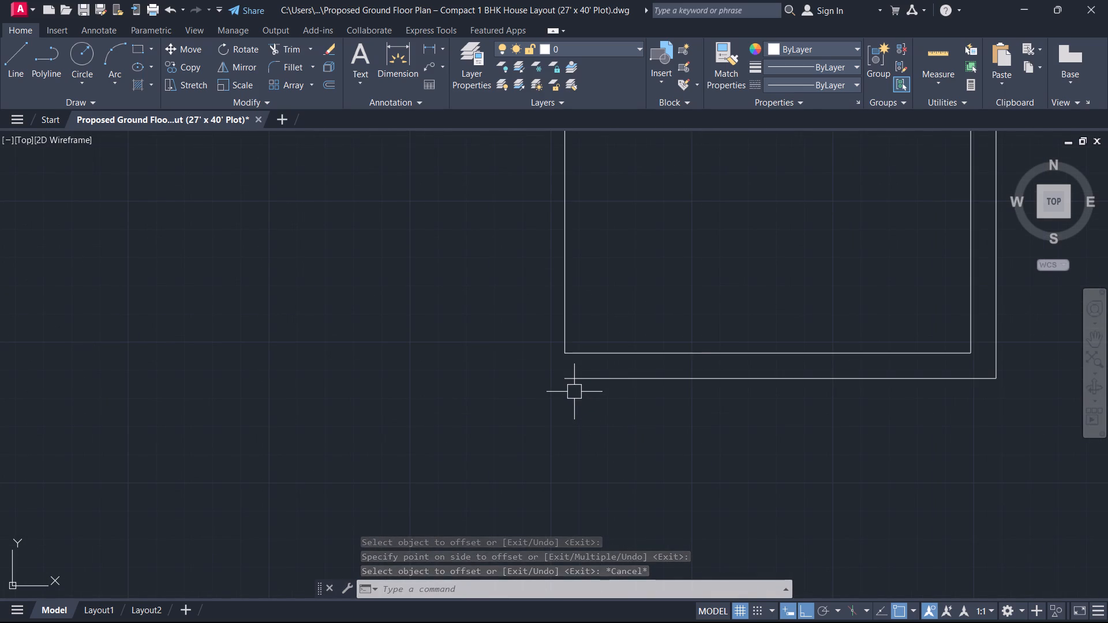
pyautogui.write('o')
pyautogui.press('space')
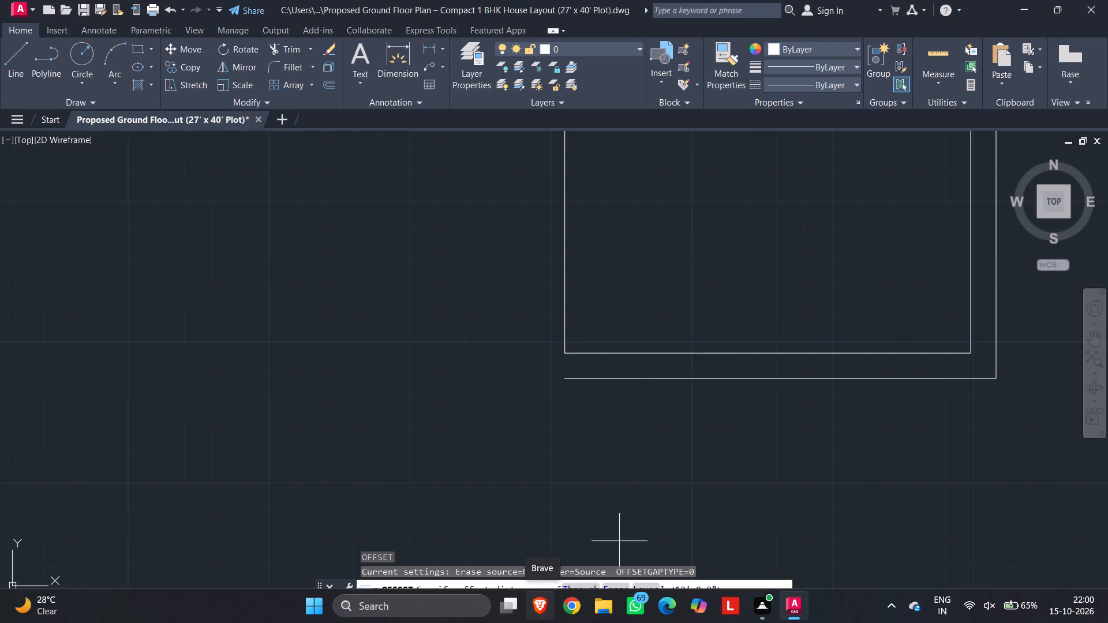
pyautogui.scroll(-1, 533, 466)
pyautogui.moveTo(533, 466); pyautogui.dragTo(649, 475, button='middle')
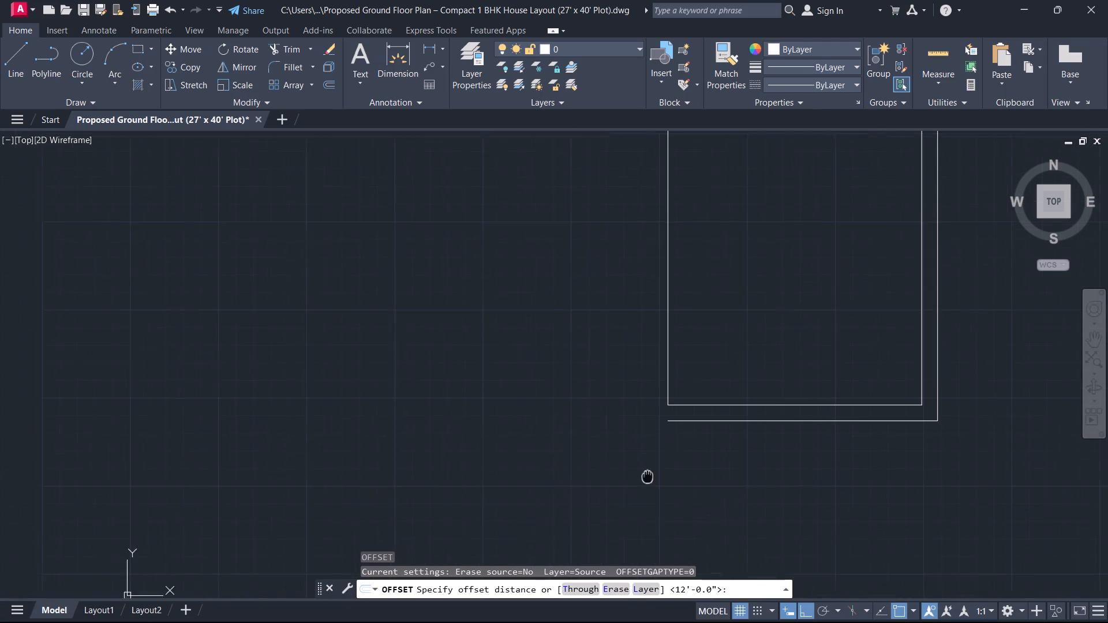
pyautogui.moveTo(649, 475); pyautogui.dragTo(653, 473, button='middle')
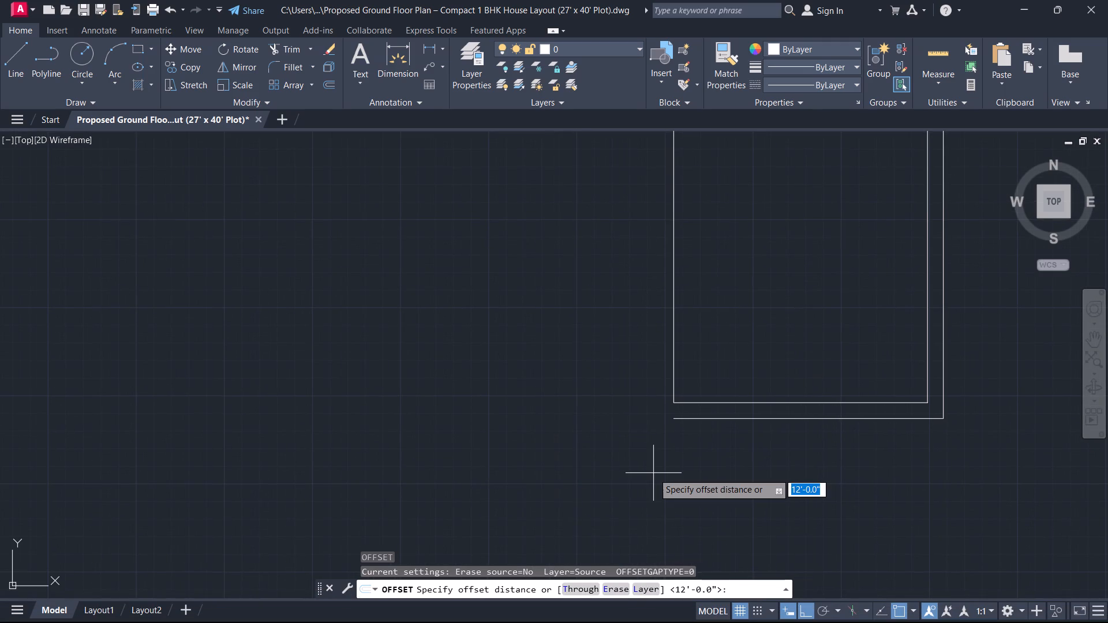
pyautogui.press('9')
pyautogui.press('Return')
pyautogui.click(674, 285)
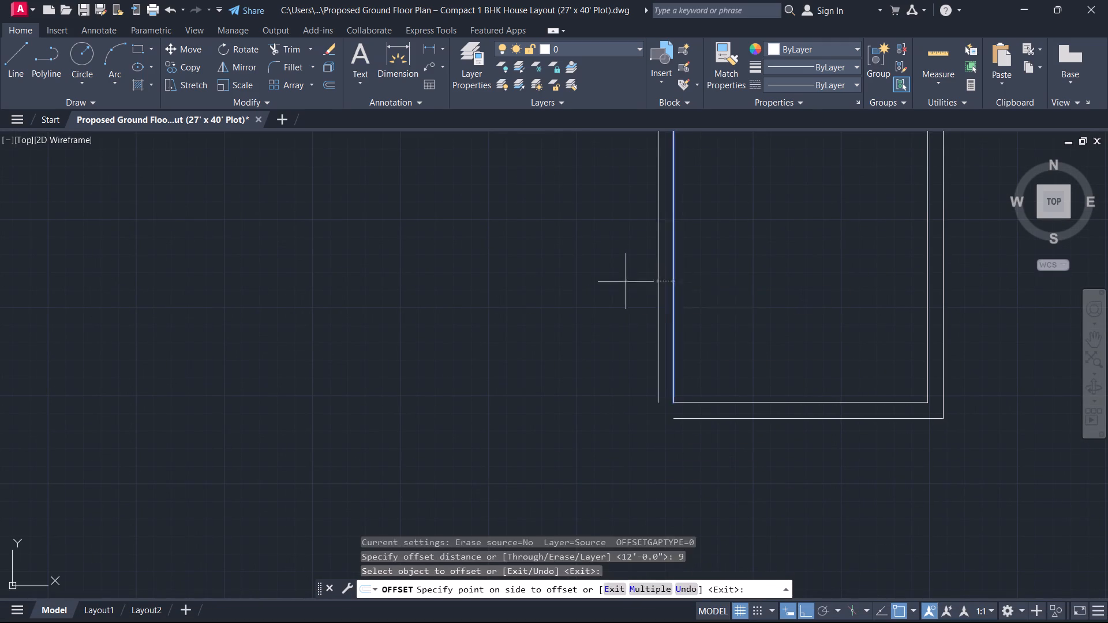
pyautogui.click(626, 282)
pyautogui.press('Escape')
# Fillet the left wall's outer line with the bottom wall's outer line into a sharp lower-left corner.
pyautogui.press('f')
pyautogui.press('space')
pyautogui.click(654, 372)
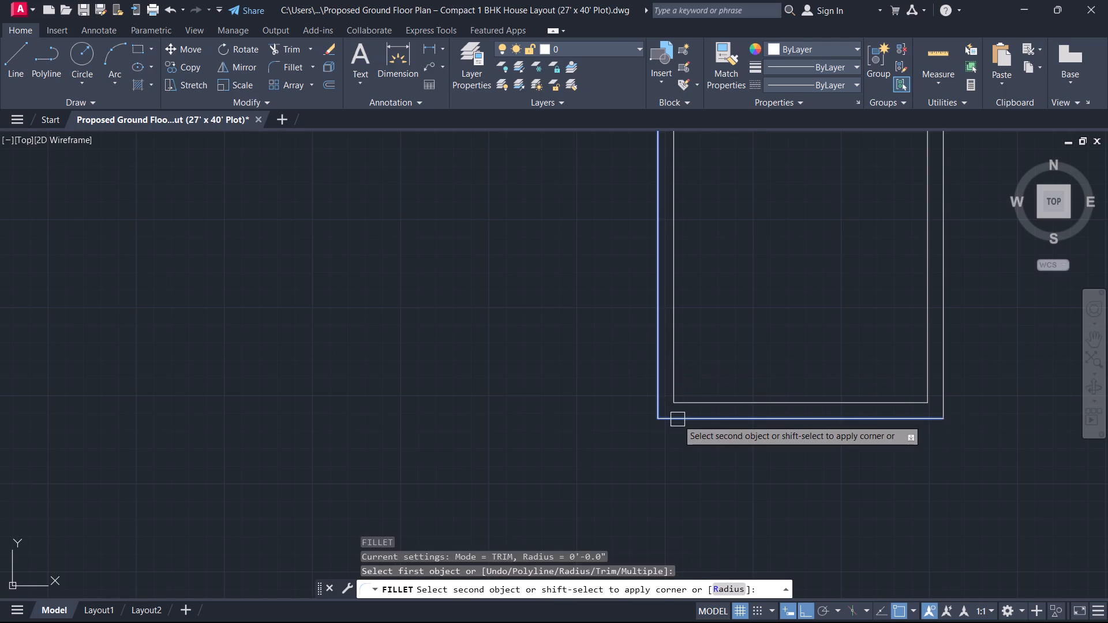
pyautogui.click(678, 420)
pyautogui.press('Escape')
# Offset the bottom room's left inner wall line 5" outward.
pyautogui.moveTo(685, 378); pyautogui.dragTo(688, 400, button='middle')
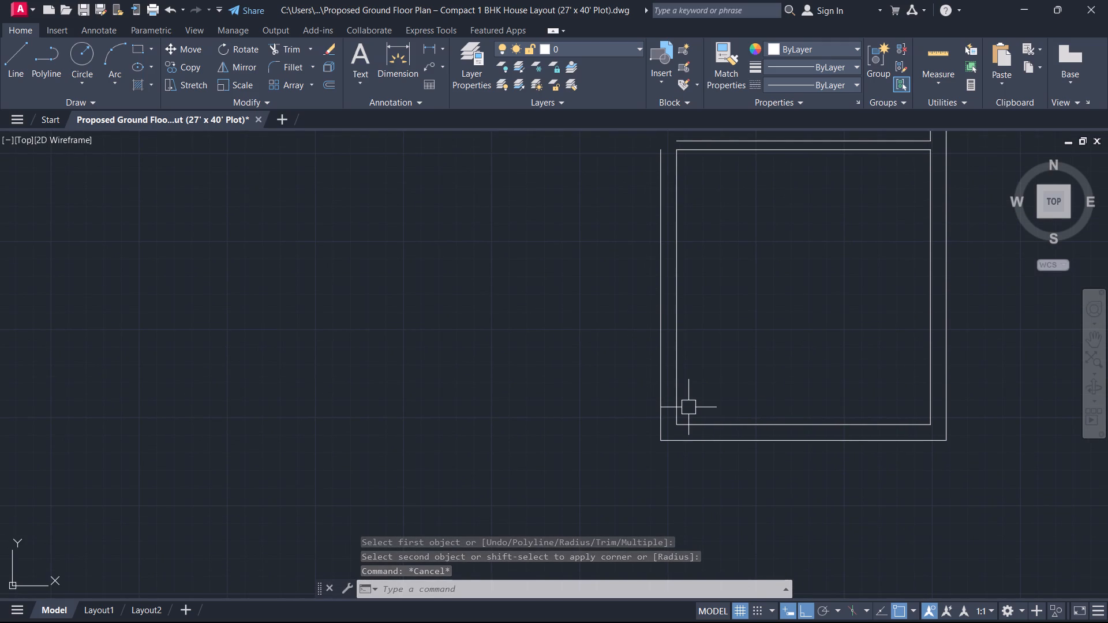
pyautogui.moveTo(612, 364); pyautogui.dragTo(618, 388, button='middle')
pyautogui.scroll(1, 612, 364)
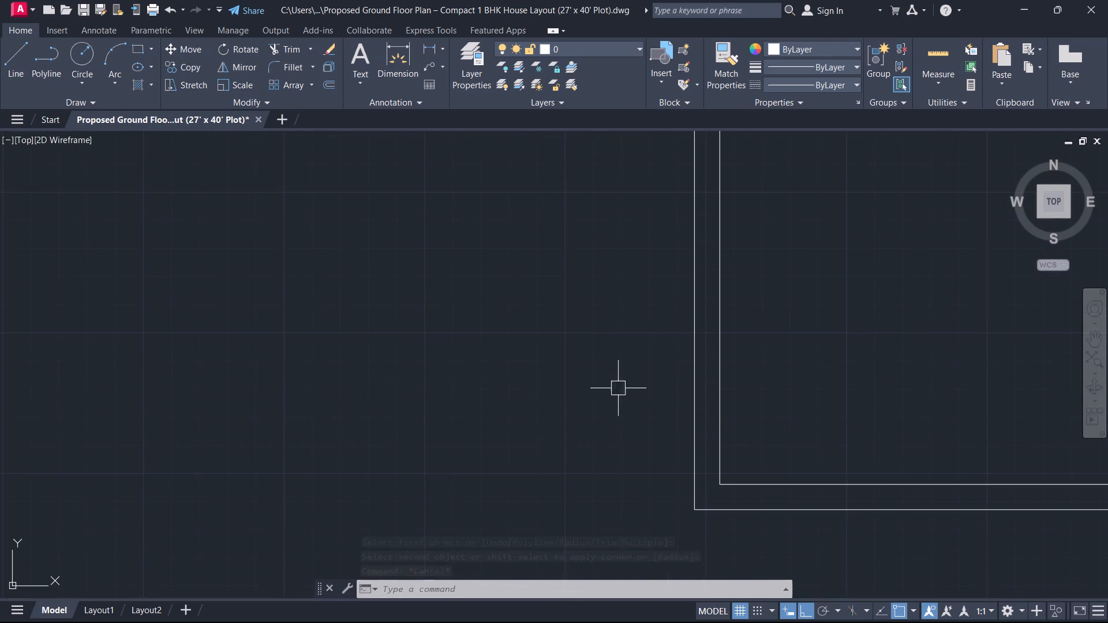
pyautogui.scroll(-2, 676, 350)
pyautogui.moveTo(677, 350); pyautogui.dragTo(641, 392, button='middle')
pyautogui.scroll(1, 643, 374)
pyautogui.write('o')
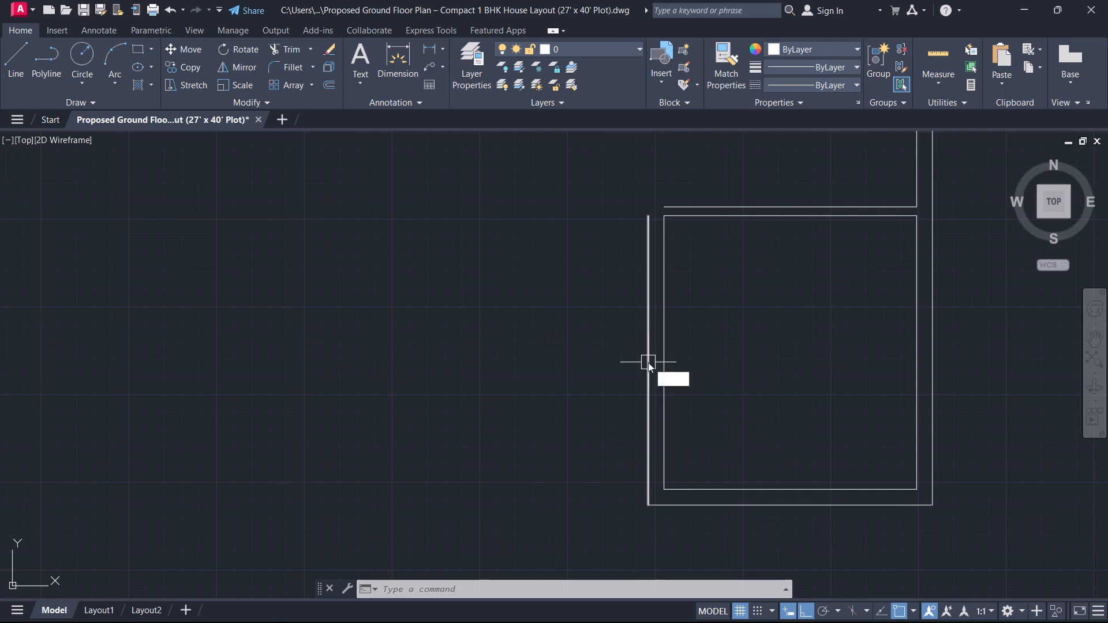
pyautogui.press('space')
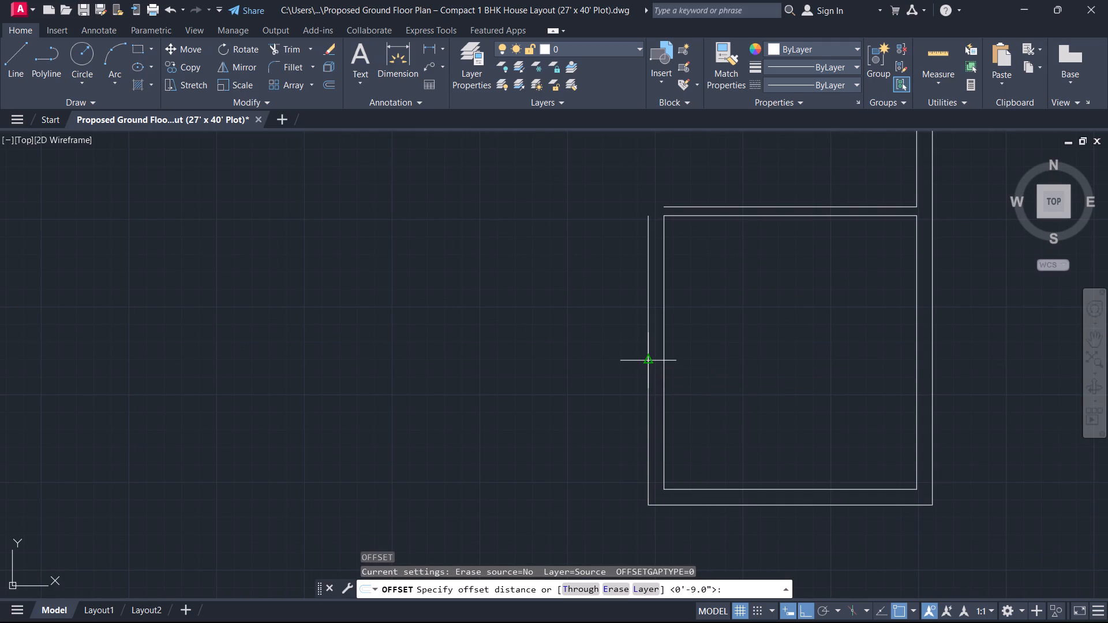
pyautogui.press('5')
pyautogui.press('Return')
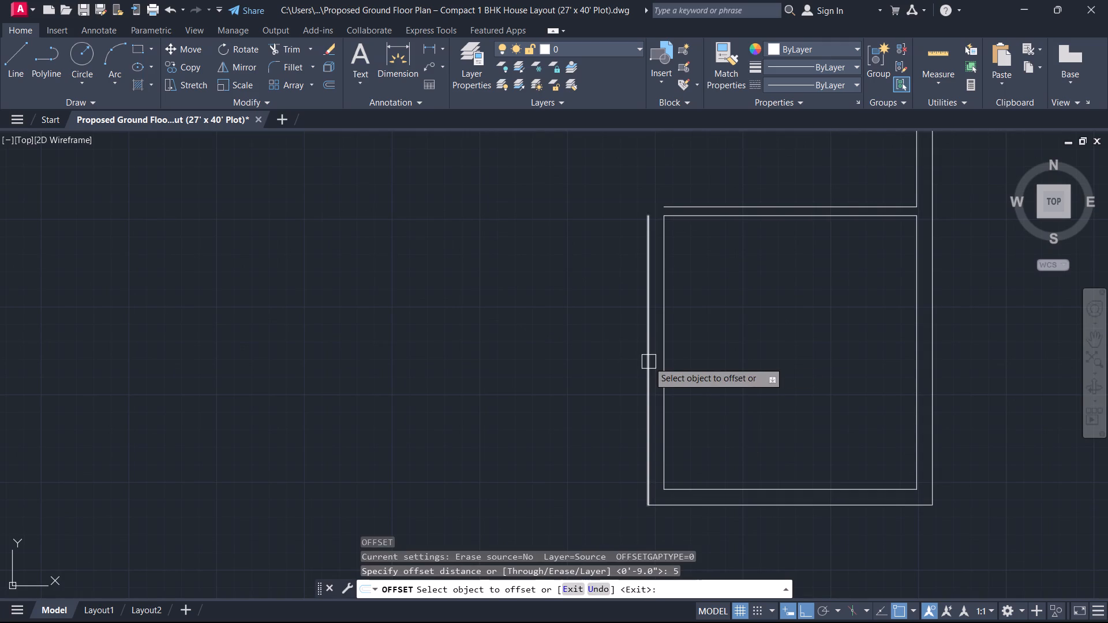
pyautogui.click(662, 361)
pyautogui.click(634, 352)
pyautogui.press('Escape')
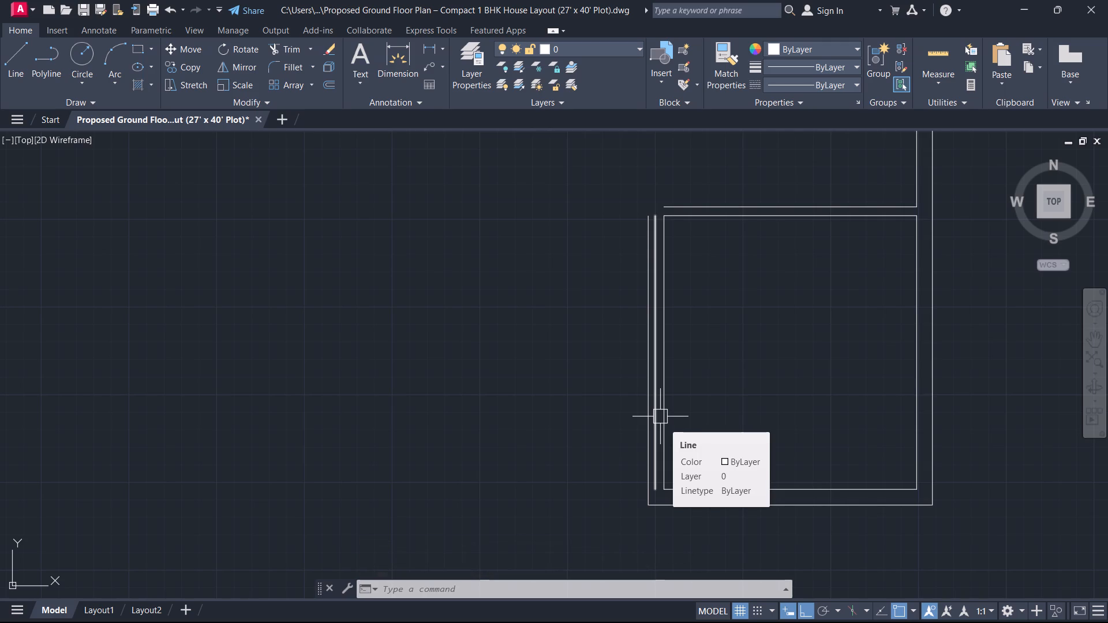
# Offset the bottom wall's outer line 5'5" upward across the bottom room.
pyautogui.write("o 5'")
pyautogui.press('5')
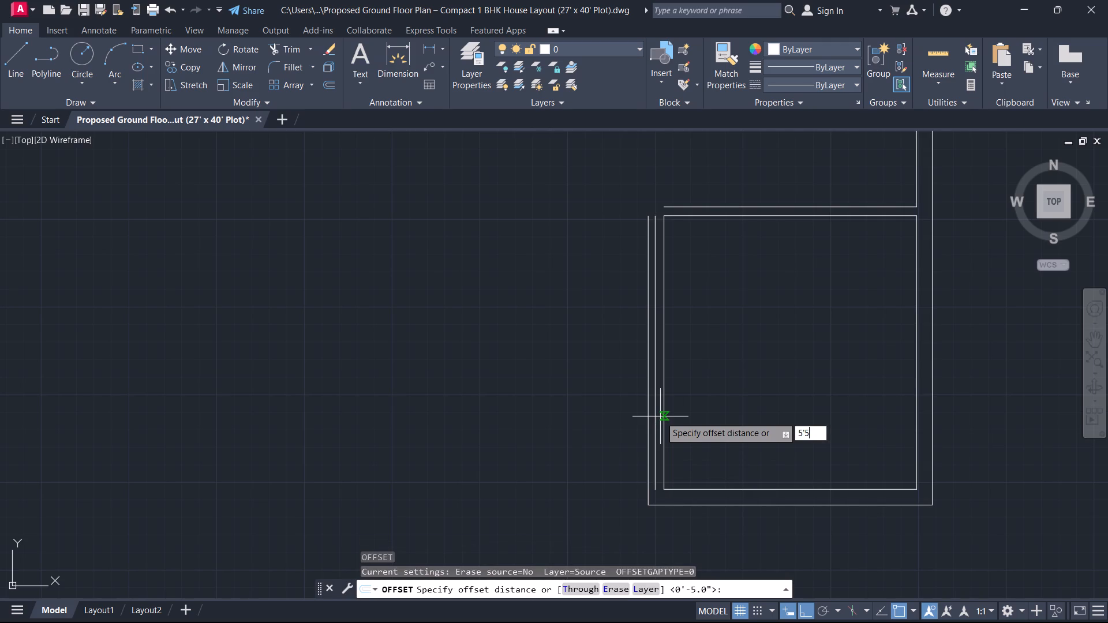
pyautogui.press('Return')
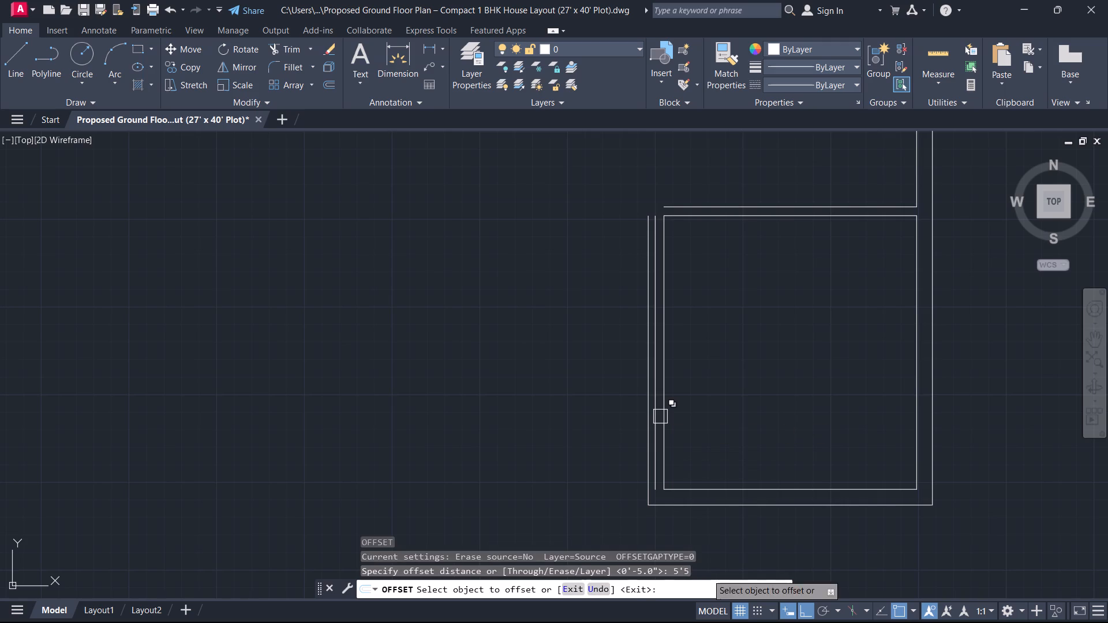
pyautogui.click(729, 510)
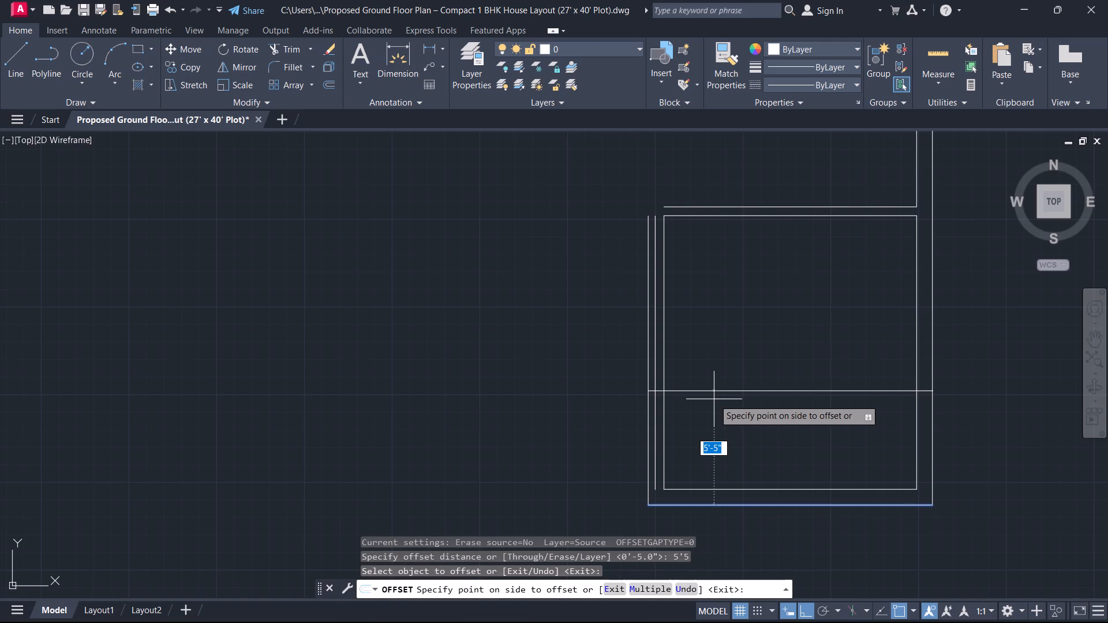
pyautogui.click(714, 399)
pyautogui.press('Escape')
# Trim the left wall's outer lines and the crossing guide line so the wall steps from 9" thick below to 5" above.
pyautogui.write('tr')
pyautogui.press('space')
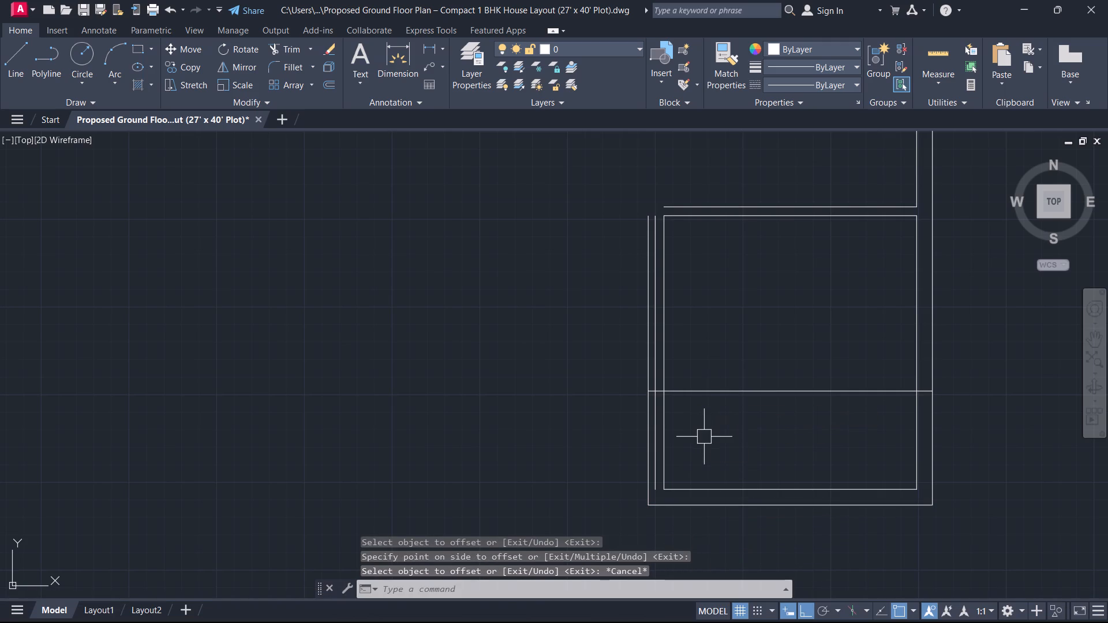
pyautogui.scroll(2, 658, 415)
pyautogui.click(634, 326)
pyautogui.scroll(2, 654, 367)
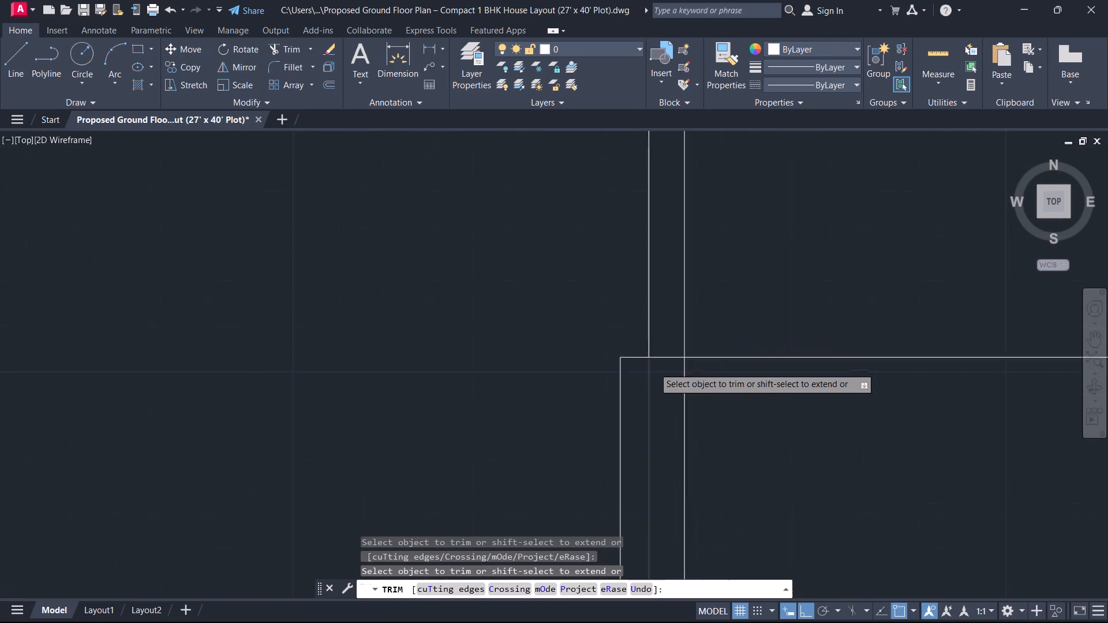
pyautogui.scroll(1, 654, 367)
pyautogui.click(669, 345)
pyautogui.click(791, 344)
pyautogui.click(639, 410)
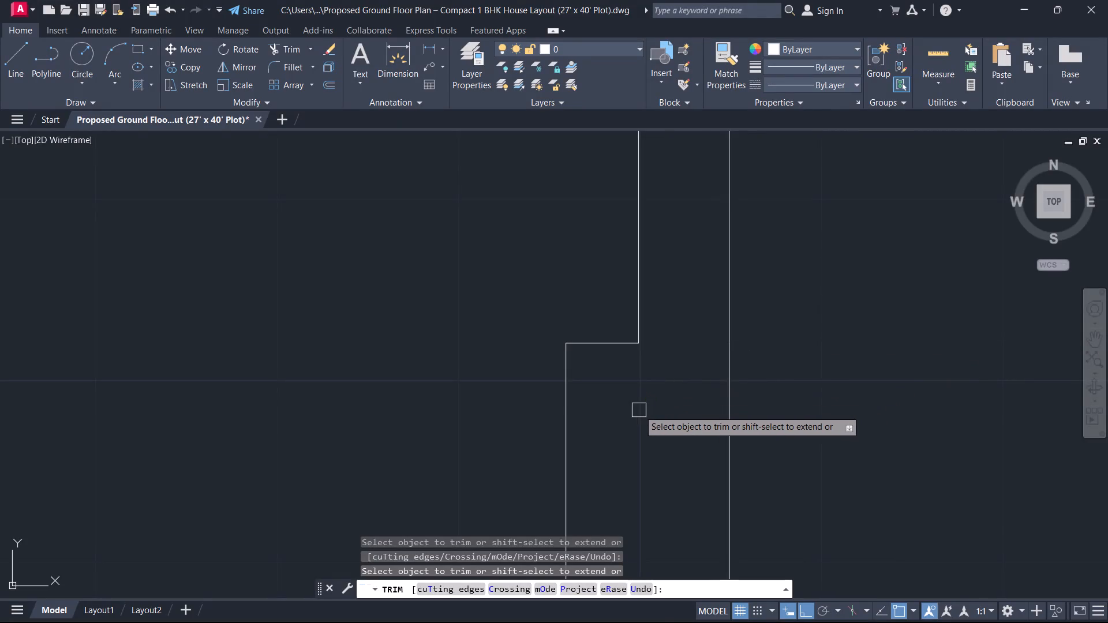
pyautogui.scroll(-5, 646, 410)
pyautogui.press('Escape')
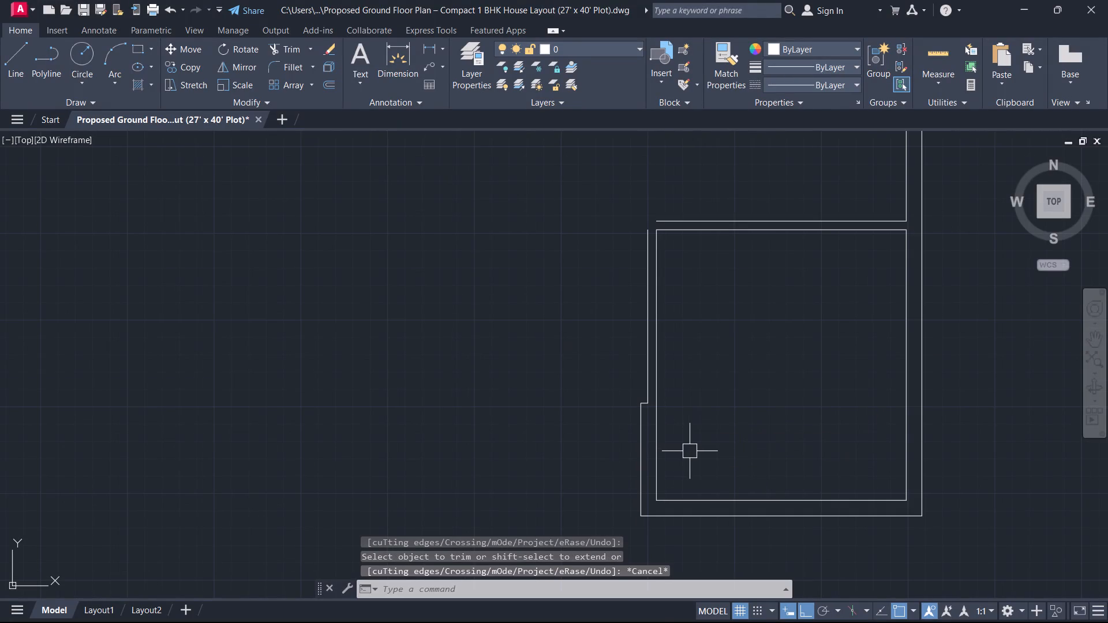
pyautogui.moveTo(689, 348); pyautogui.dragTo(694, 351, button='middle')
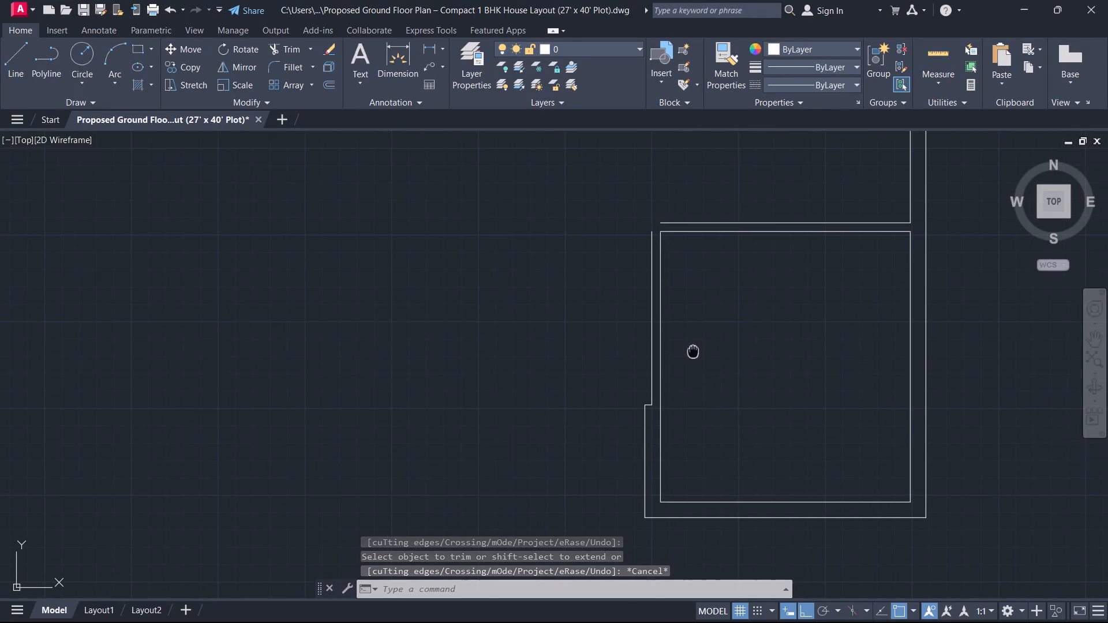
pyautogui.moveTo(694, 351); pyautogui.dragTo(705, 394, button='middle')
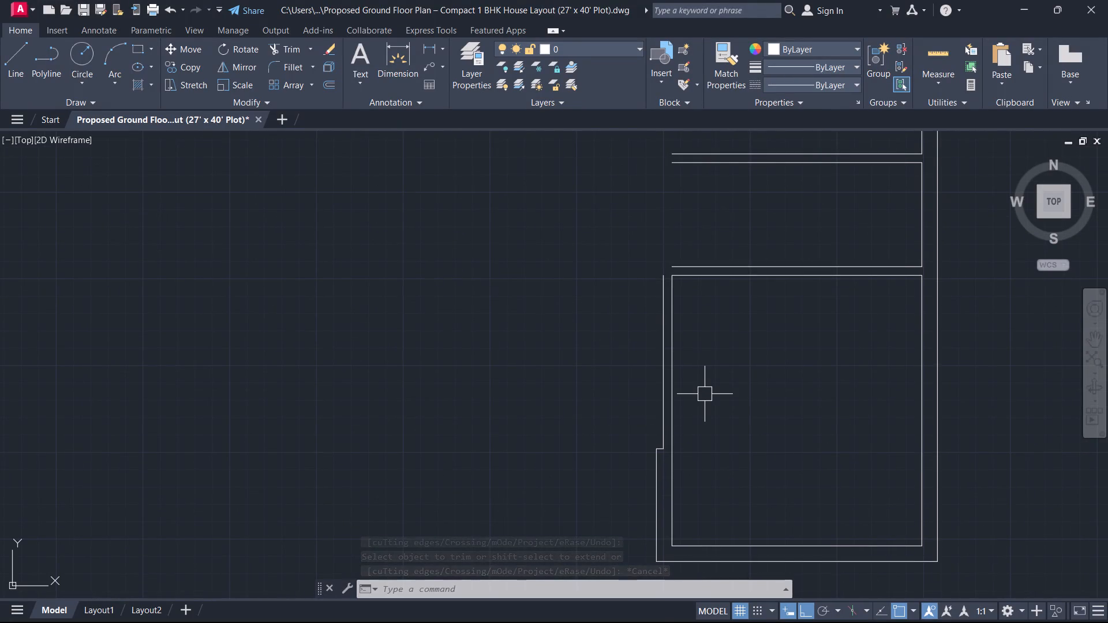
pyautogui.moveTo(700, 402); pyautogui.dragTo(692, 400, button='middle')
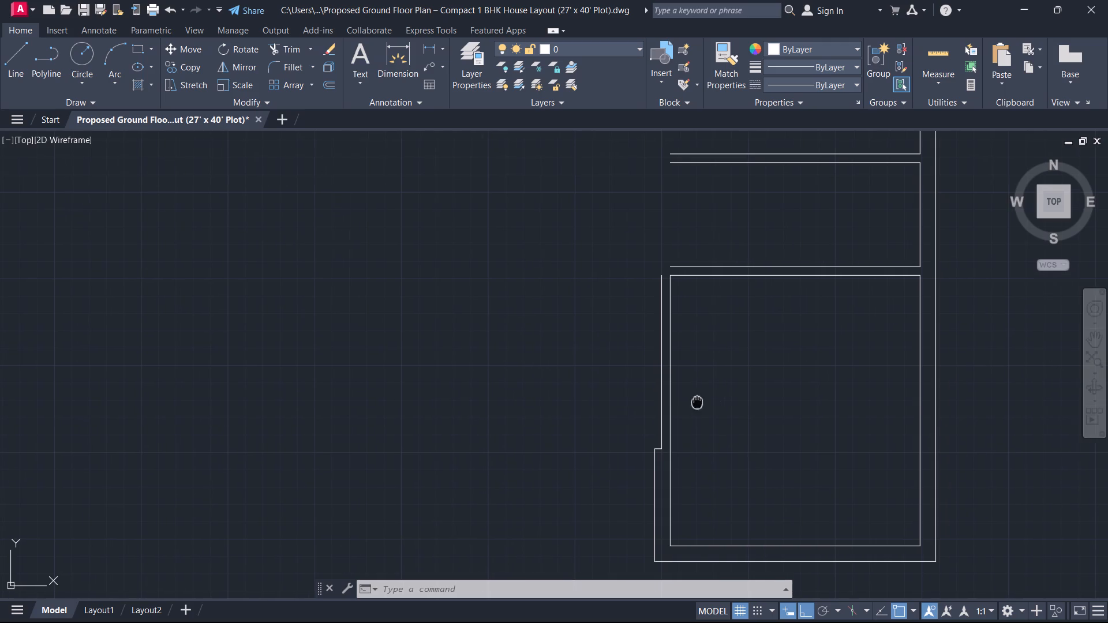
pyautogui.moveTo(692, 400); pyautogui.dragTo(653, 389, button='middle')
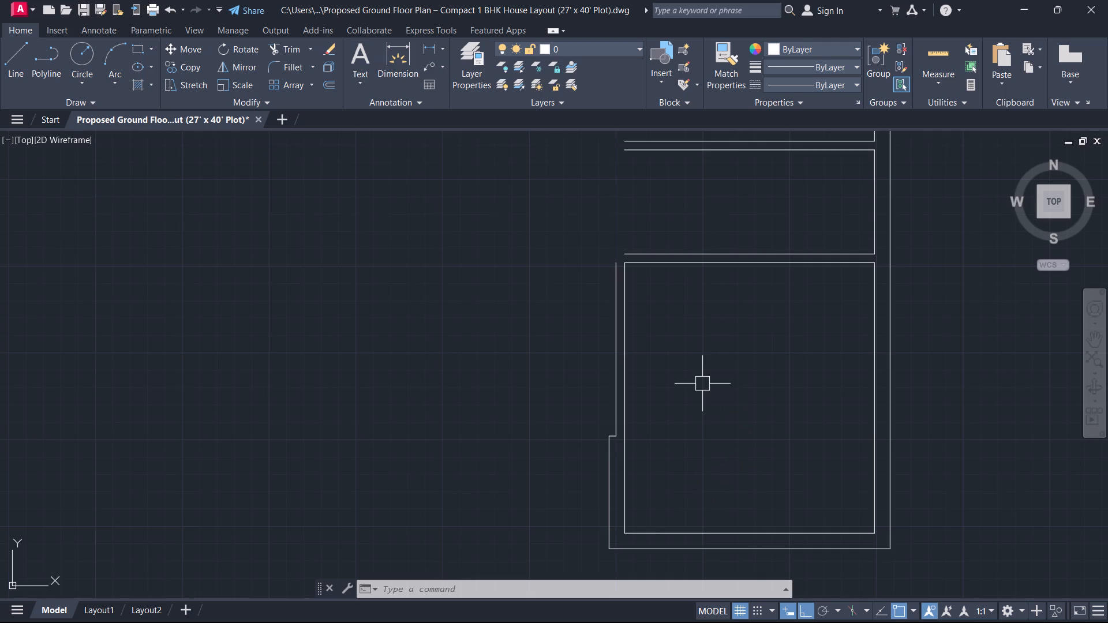
# Offset the right inner wall lines of the two middle rooms 8' inward to the left.
pyautogui.moveTo(702, 384); pyautogui.dragTo(722, 433, button='middle')
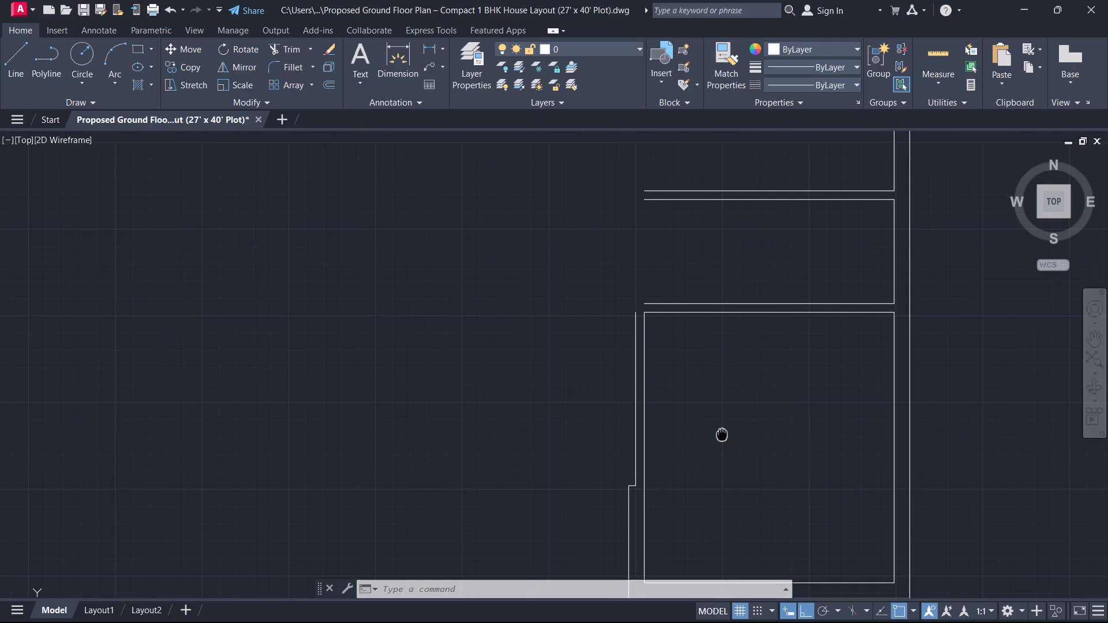
pyautogui.moveTo(722, 433); pyautogui.dragTo(732, 428, button='middle')
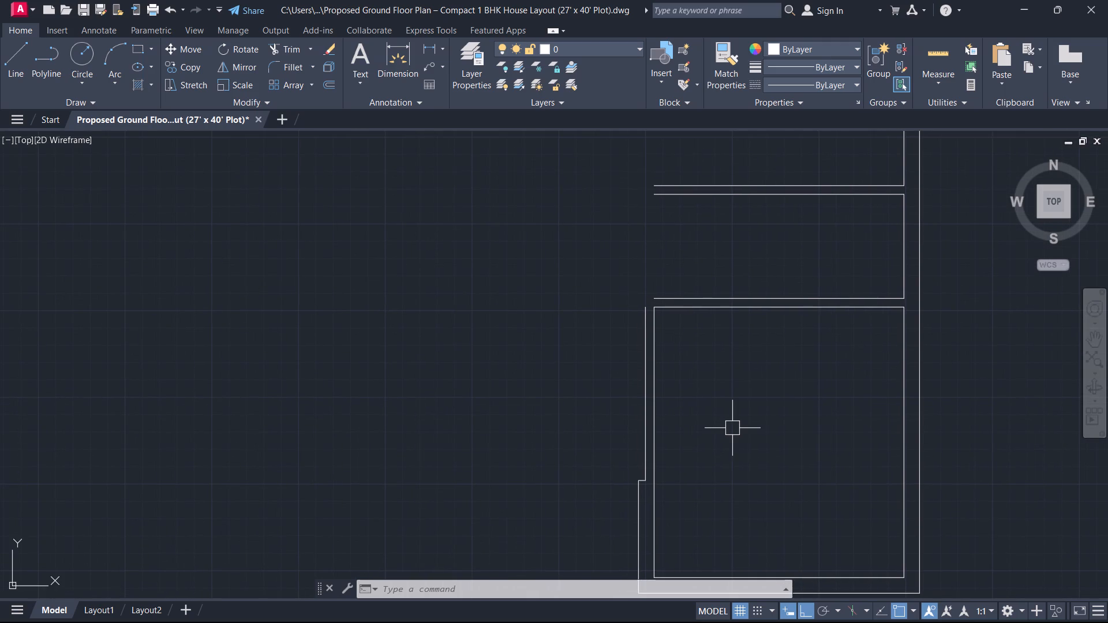
pyautogui.moveTo(732, 428); pyautogui.dragTo(652, 487, button='middle')
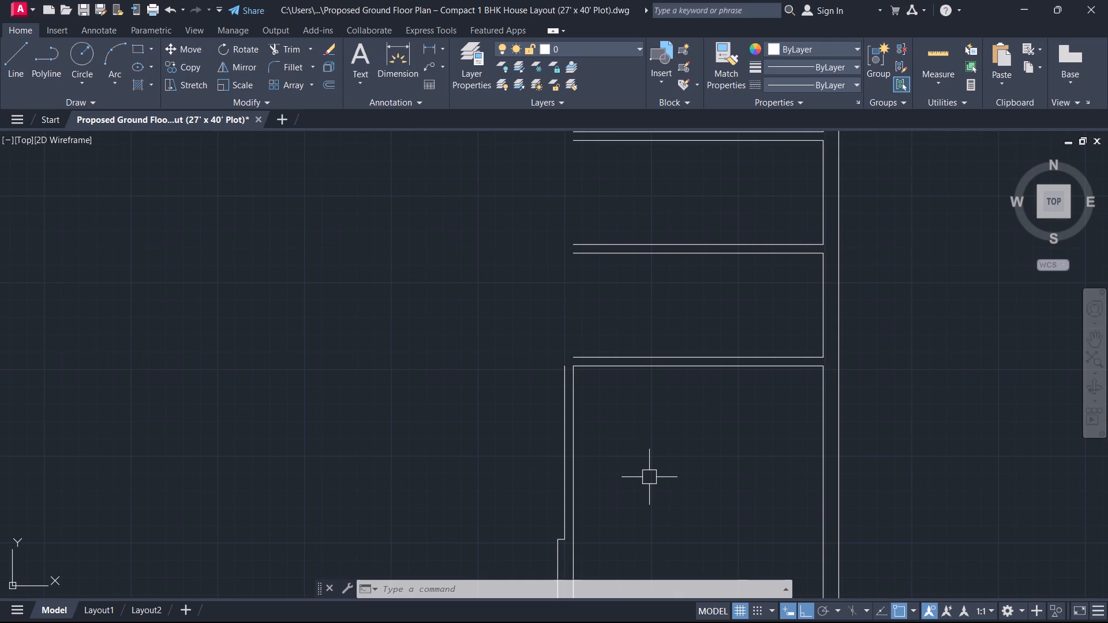
pyautogui.moveTo(649, 477); pyautogui.dragTo(644, 532, button='middle')
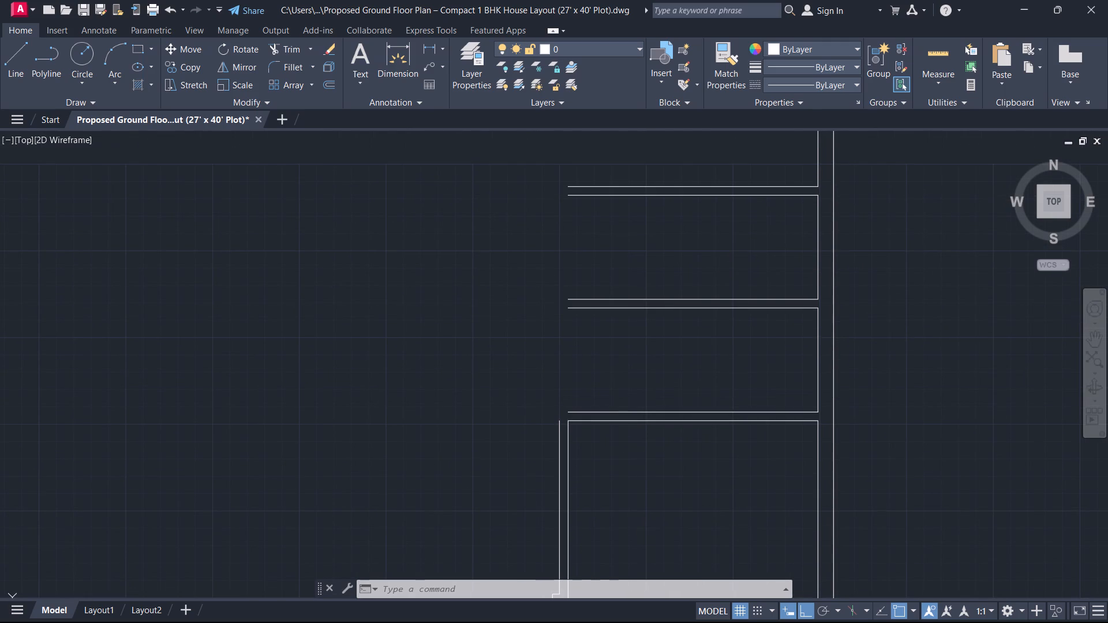
pyautogui.write('o')
pyautogui.press('space')
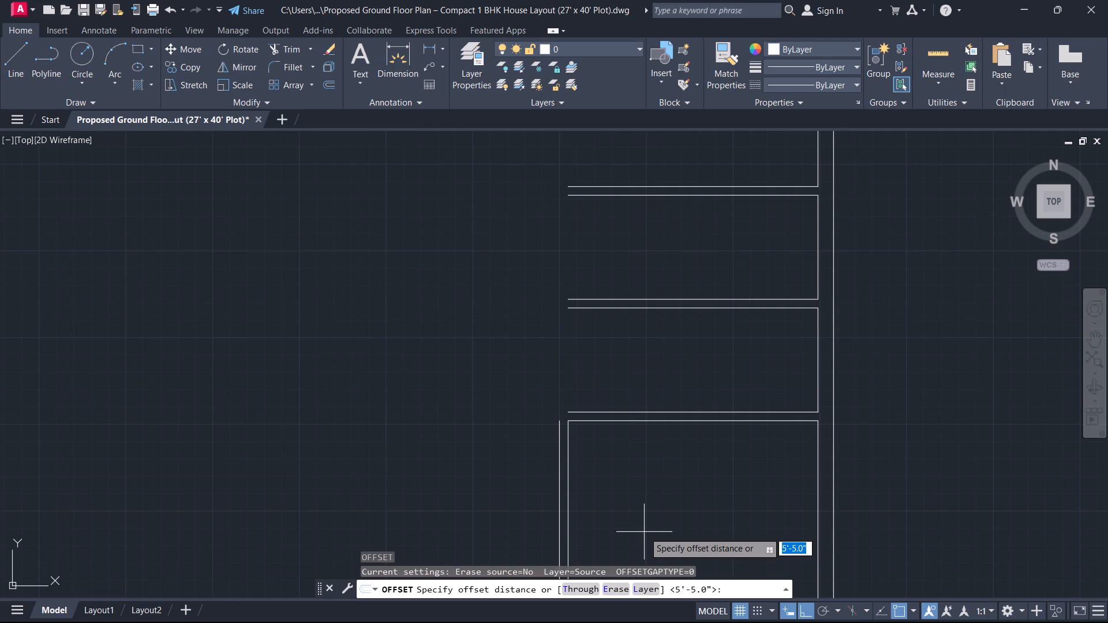
pyautogui.write("8'")
pyautogui.press('Return')
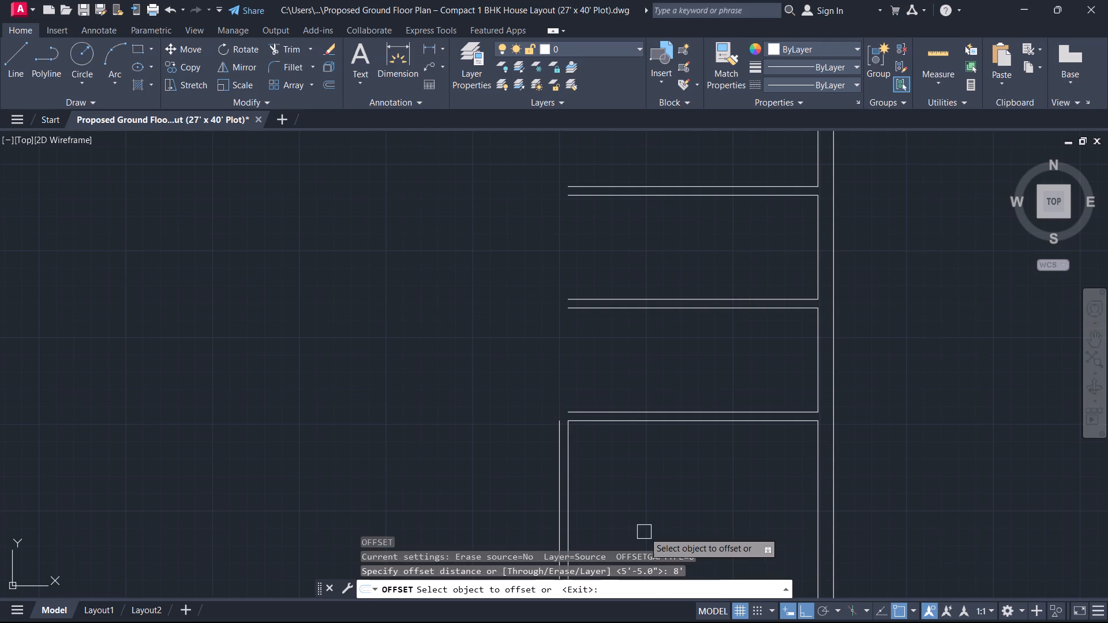
pyautogui.scroll(1, 644, 532)
pyautogui.click(918, 263)
pyautogui.click(844, 245)
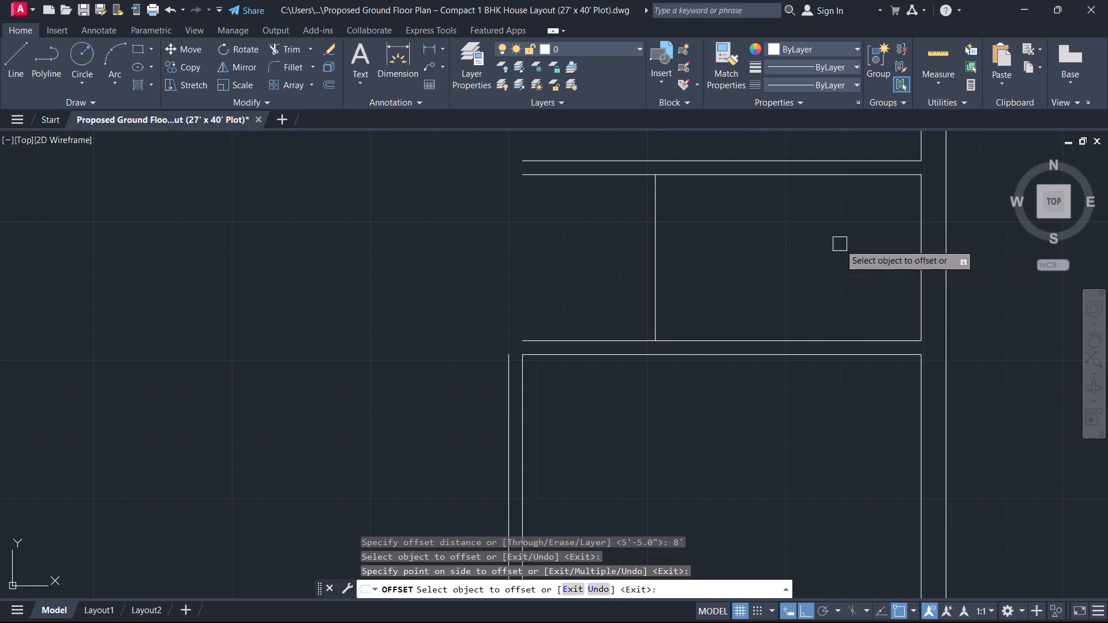
pyautogui.moveTo(757, 252); pyautogui.dragTo(749, 448, button='middle')
pyautogui.click(901, 305)
pyautogui.click(918, 314)
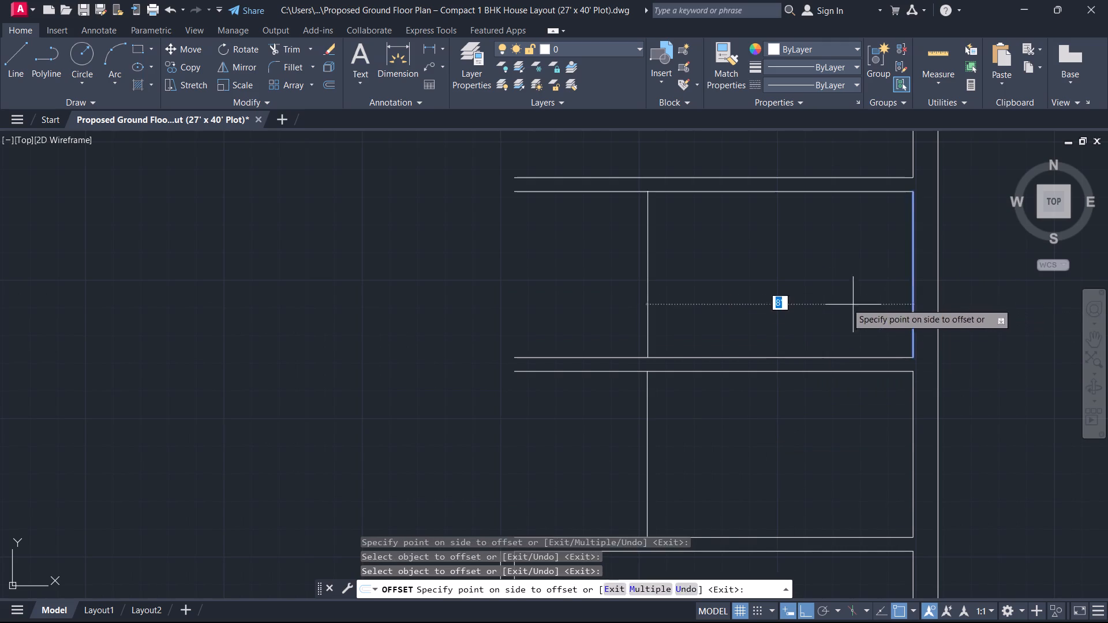
pyautogui.click(828, 297)
pyautogui.press('Escape')
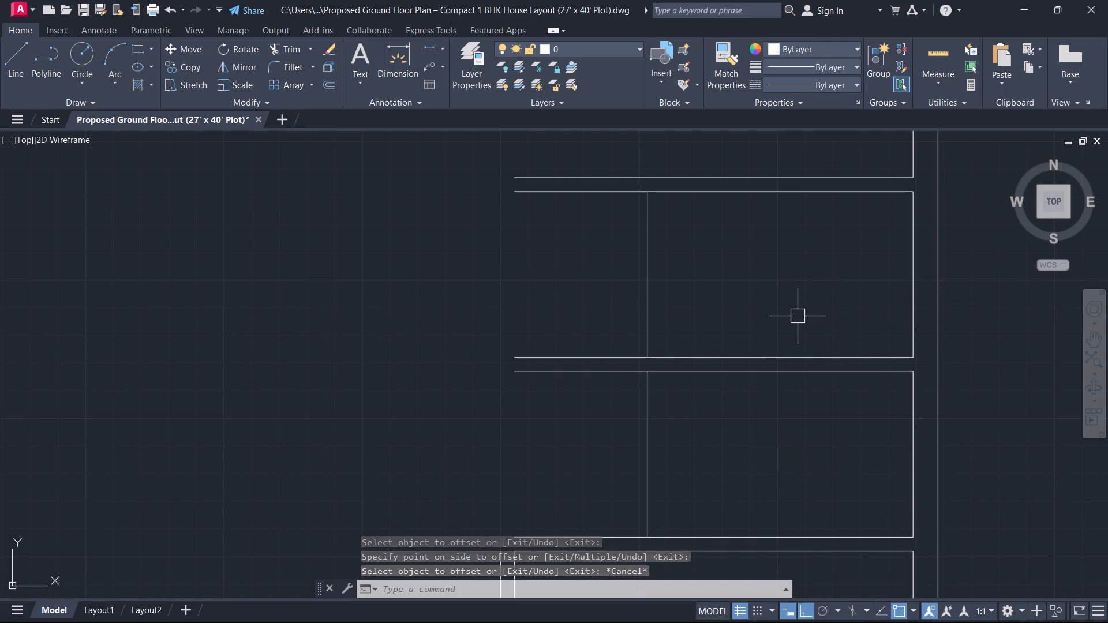
# Offset the left boundary lines of both middle rooms 4" to the left to form the partition wall.
pyautogui.write('o')
pyautogui.press('space')
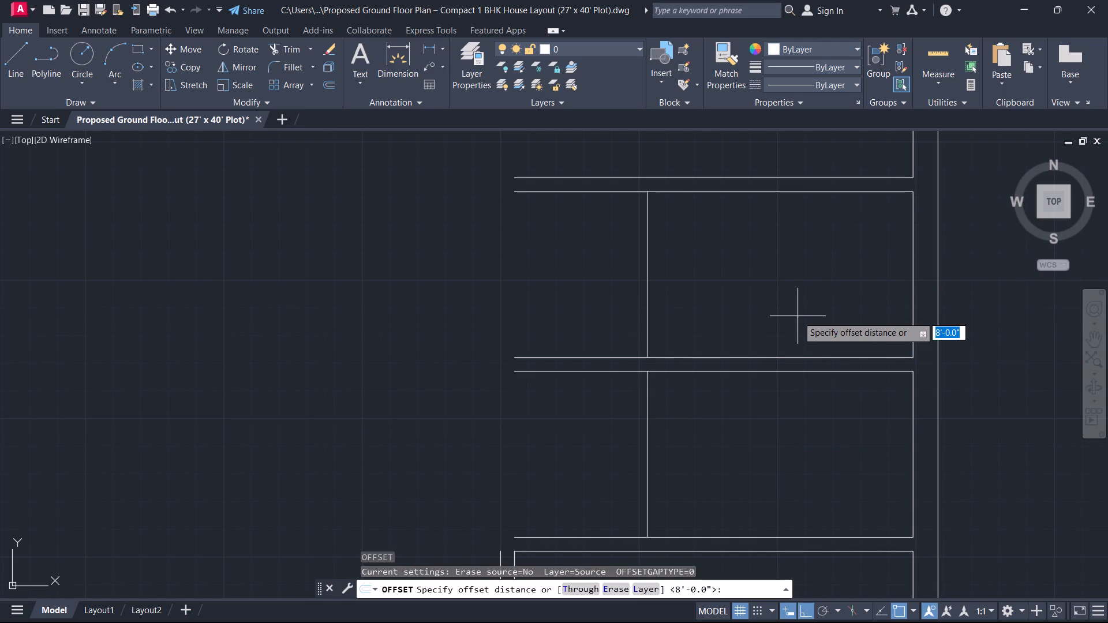
pyautogui.press('5')
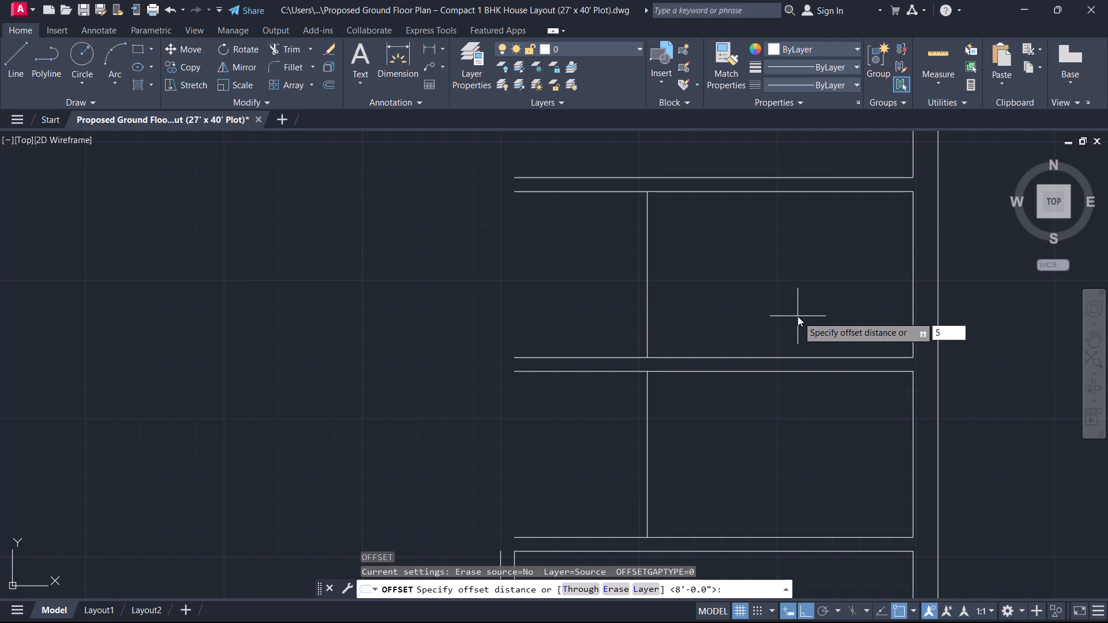
pyautogui.press('BackSpace')
pyautogui.press('4')
pyautogui.press('Return')
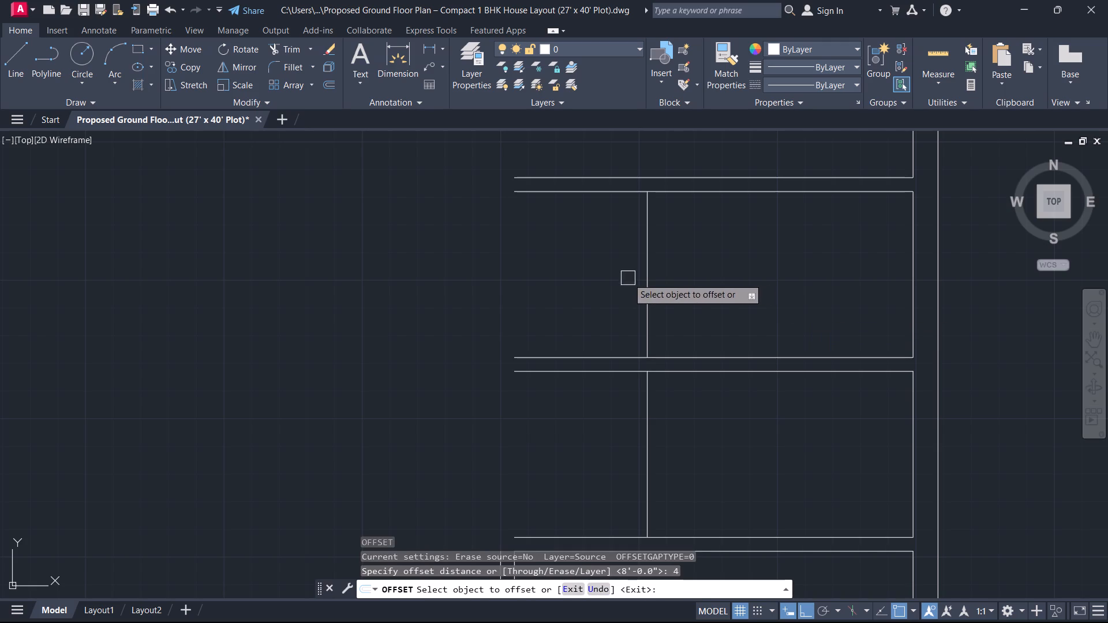
pyautogui.moveTo(646, 282); pyautogui.dragTo(640, 281)
pyautogui.moveTo(605, 290); pyautogui.dragTo(629, 335)
pyautogui.moveTo(650, 486); pyautogui.dragTo(636, 482)
pyautogui.click(573, 496)
pyautogui.press('Escape')
# Extend the partition's outer lines upward across the wall between the middle rooms and up to the top room's lower inner line.
pyautogui.moveTo(585, 487); pyautogui.dragTo(613, 490, button='middle')
pyautogui.scroll(-2, 590, 489)
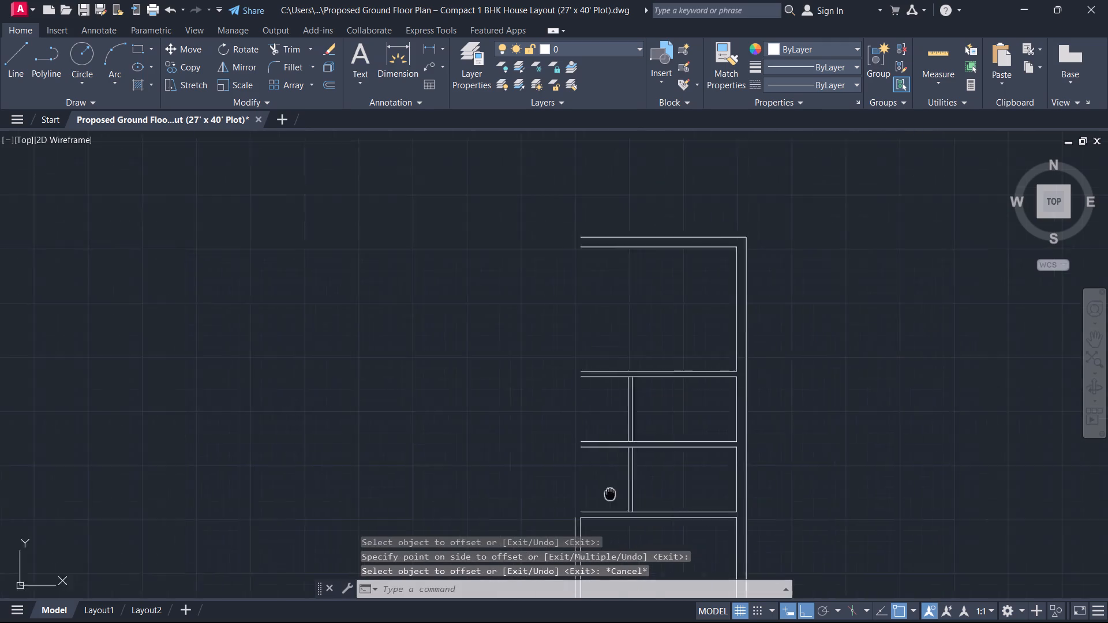
pyautogui.moveTo(613, 490); pyautogui.dragTo(684, 417, button='middle')
pyautogui.write('ex')
pyautogui.press('space')
pyautogui.scroll(1, 688, 392)
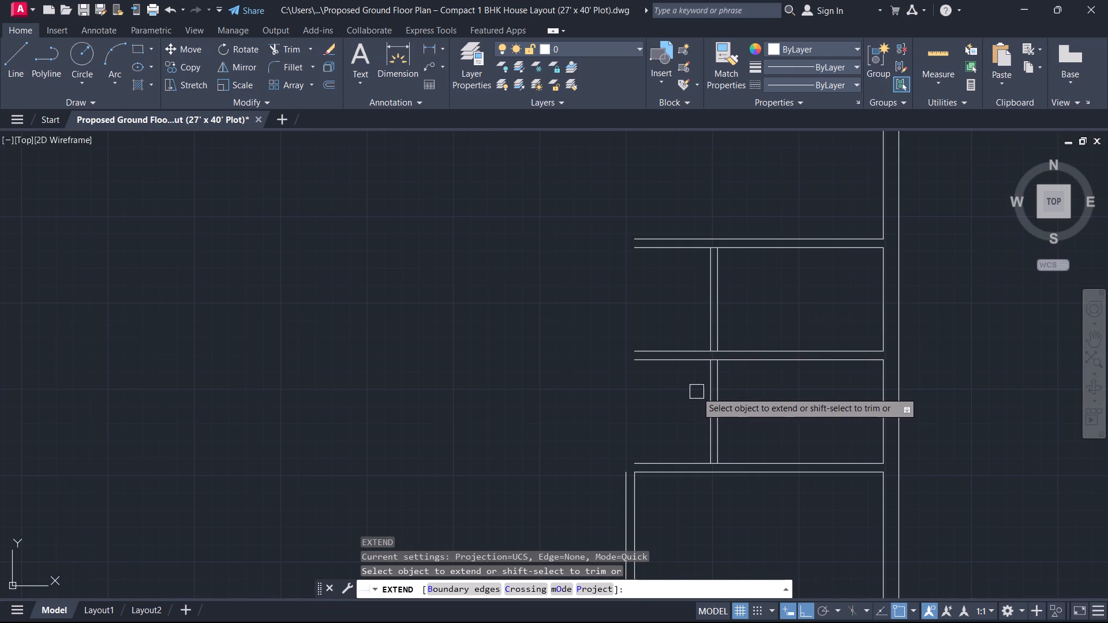
pyautogui.click(701, 393)
pyautogui.click(713, 399)
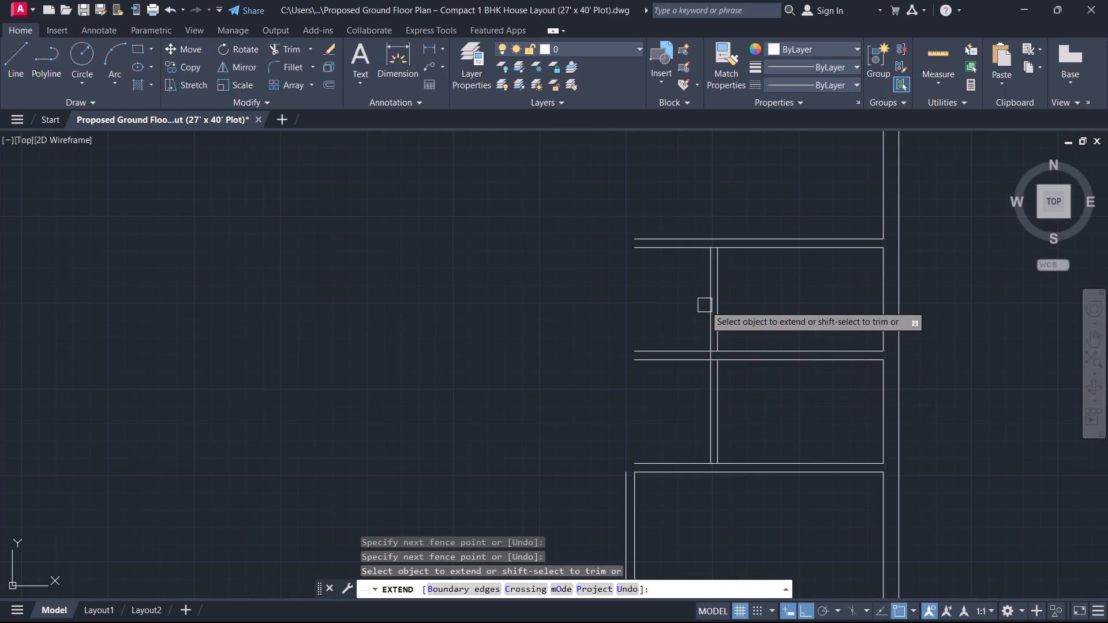
pyautogui.click(710, 280)
pyautogui.press('Escape')
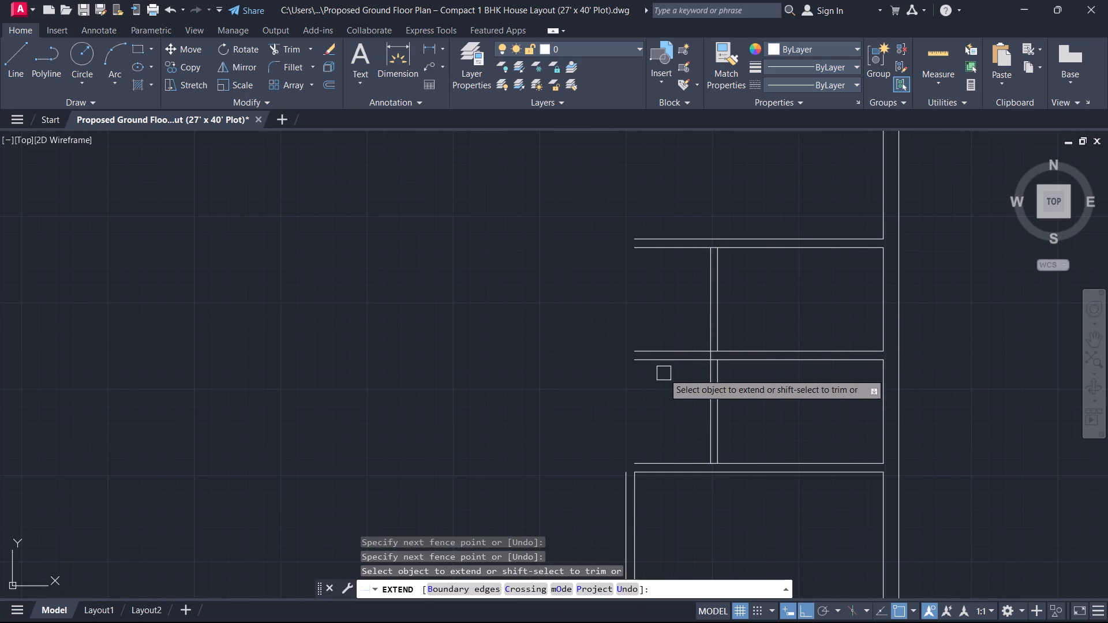
pyautogui.moveTo(671, 400); pyautogui.dragTo(689, 471, button='middle')
pyautogui.click(728, 331)
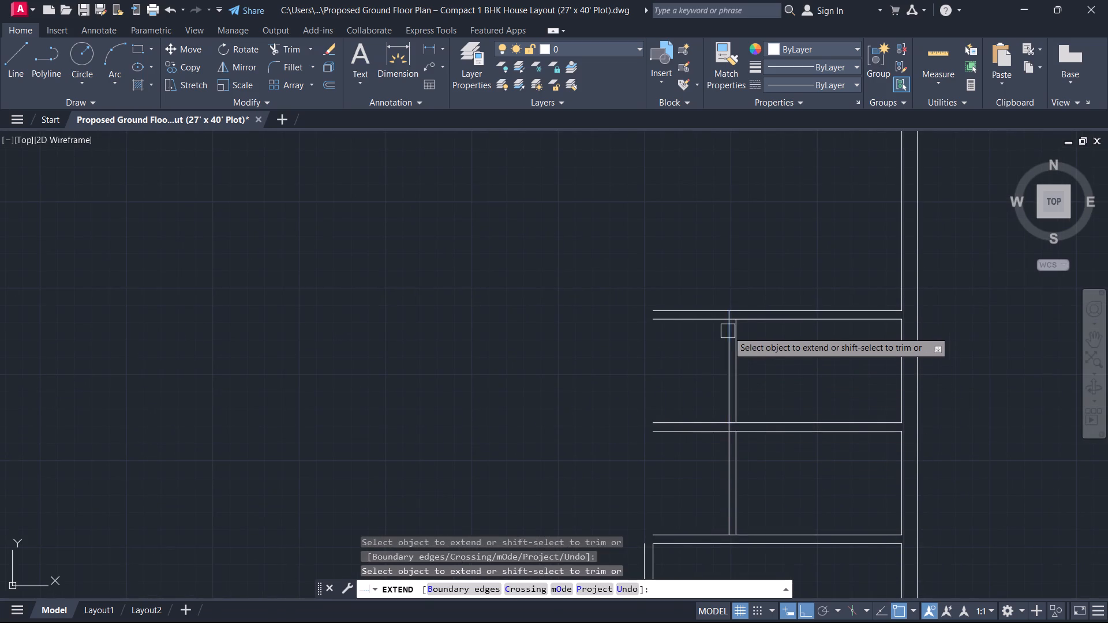
pyautogui.press('Escape')
# Trim the two horizontal wall lines between the middle rooms where they project left of the partition.
pyautogui.moveTo(720, 476); pyautogui.dragTo(738, 356, button='middle')
pyautogui.scroll(1, 735, 355)
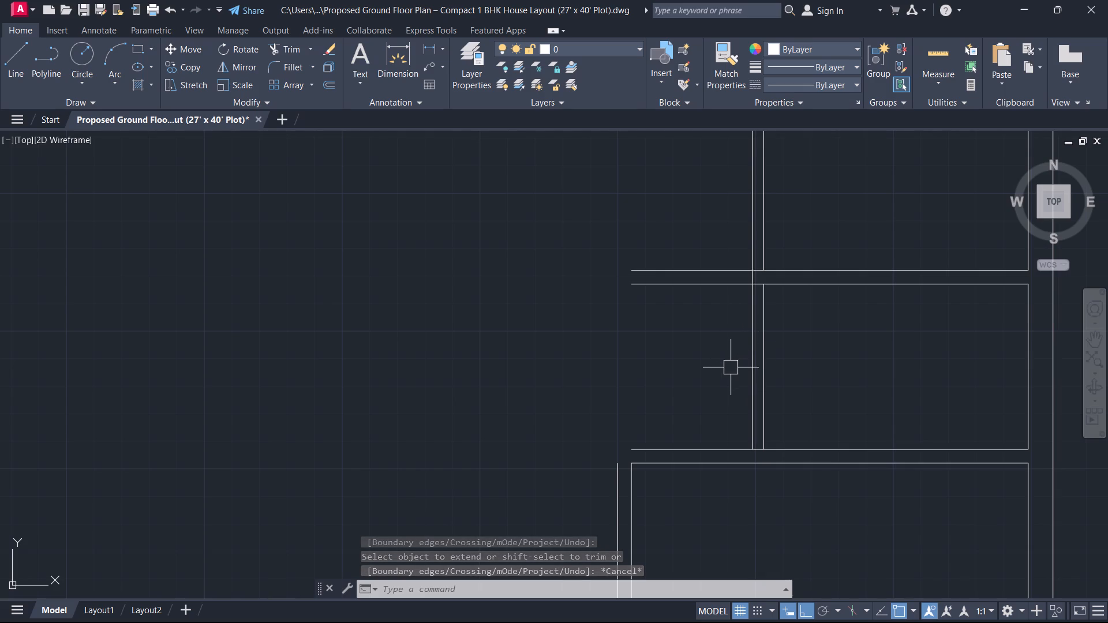
pyautogui.write('tr')
pyautogui.press('space')
pyautogui.moveTo(713, 370); pyautogui.dragTo(712, 361)
pyautogui.moveTo(716, 220); pyautogui.dragTo(713, 227)
pyautogui.press('Escape')
# Offset the top room's right inner wall line 12' to the left to form its left inner line.
pyautogui.scroll(-2, 713, 325)
pyautogui.moveTo(712, 327); pyautogui.dragTo(686, 426, button='middle')
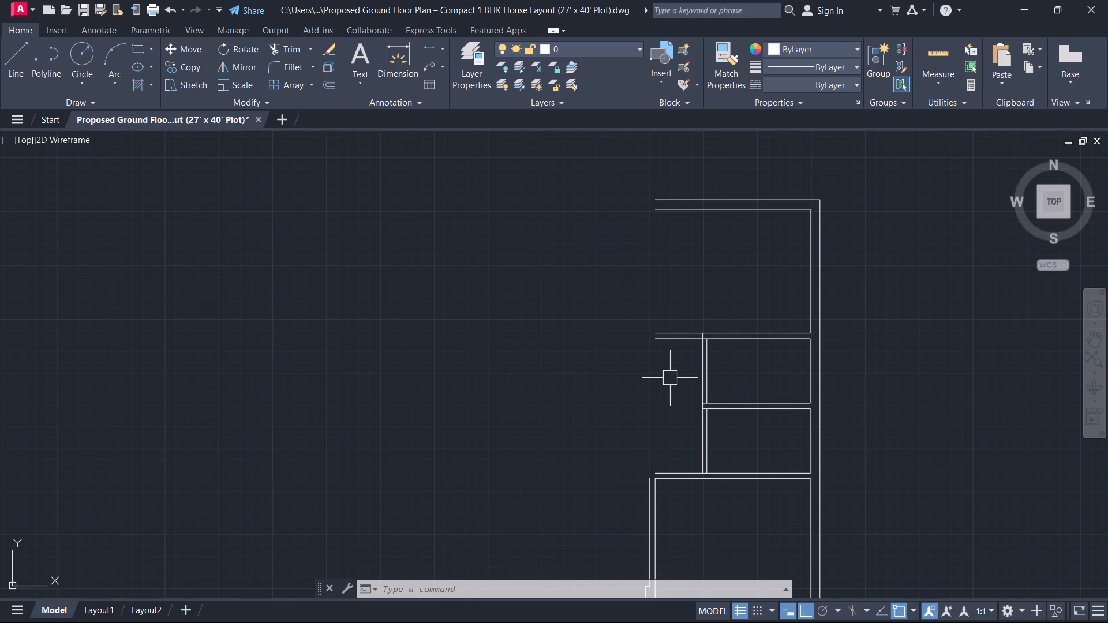
pyautogui.write('o')
pyautogui.press('space')
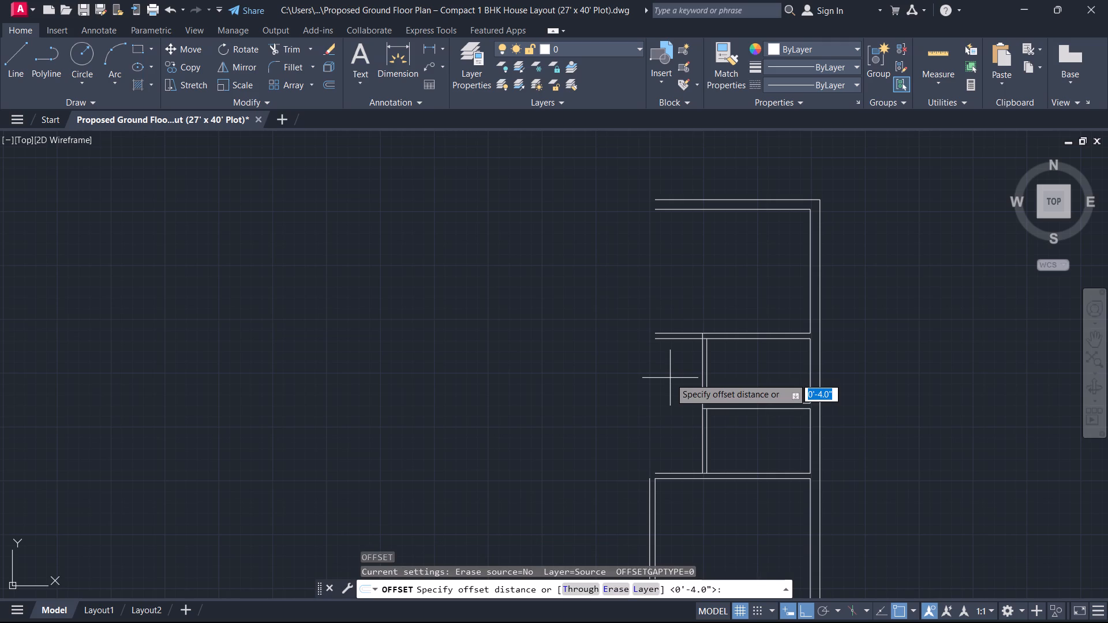
pyautogui.write("12'")
pyautogui.press('Return')
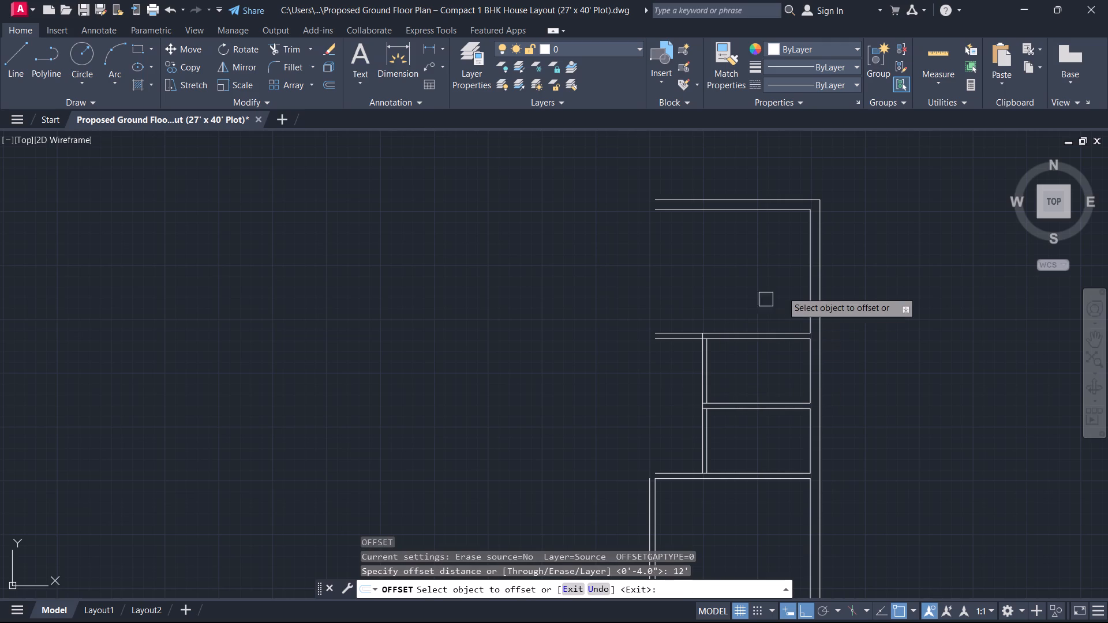
pyautogui.click(801, 286)
pyautogui.click(808, 292)
pyautogui.click(747, 276)
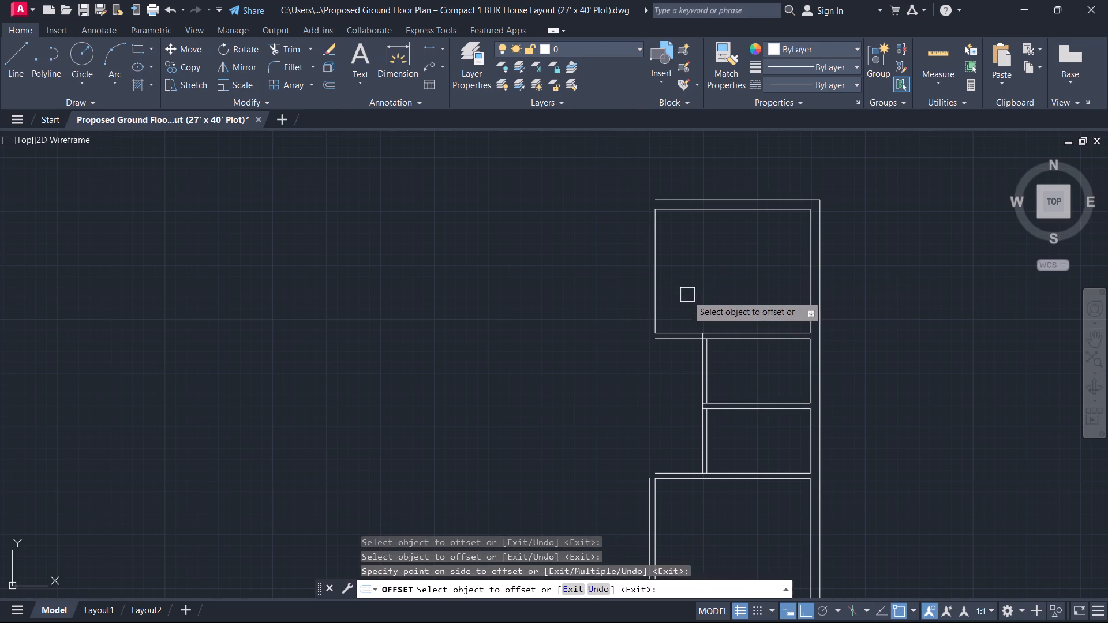
pyautogui.press('Escape')
# Offset the top room's left inner wall line 9" outward.
pyautogui.write('o')
pyautogui.press('space')
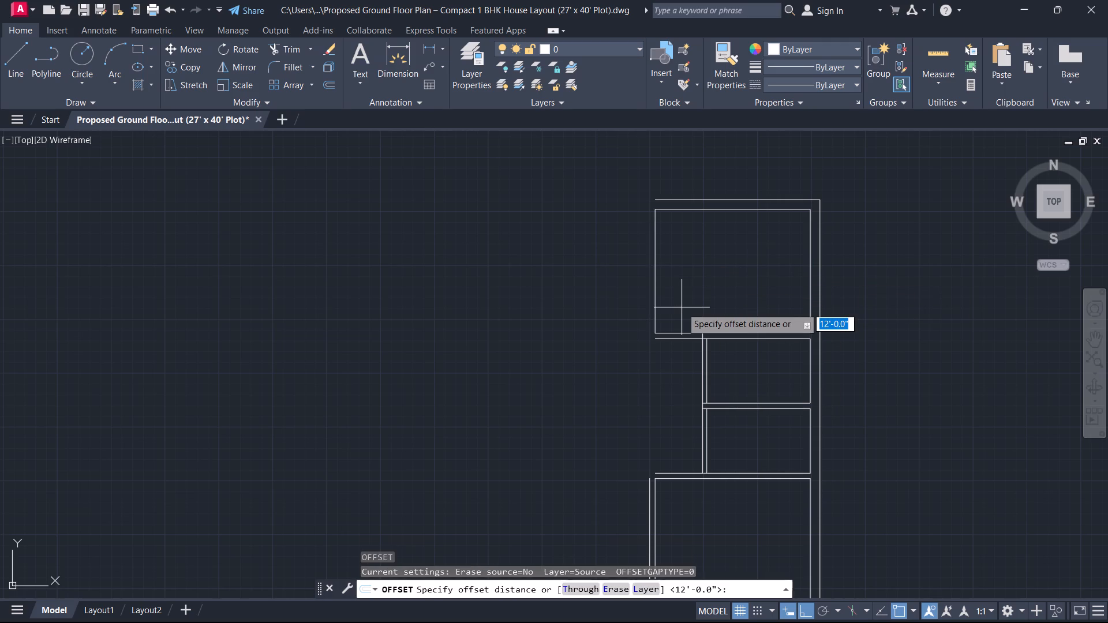
pyautogui.press('9')
pyautogui.press('Return')
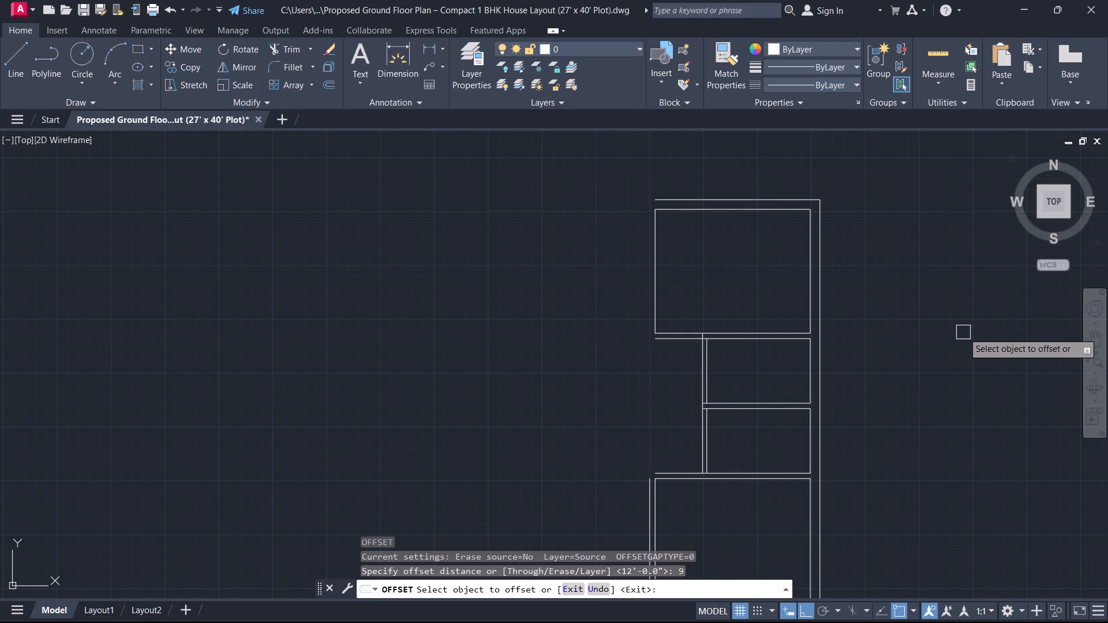
pyautogui.scroll(-1, 770, 346)
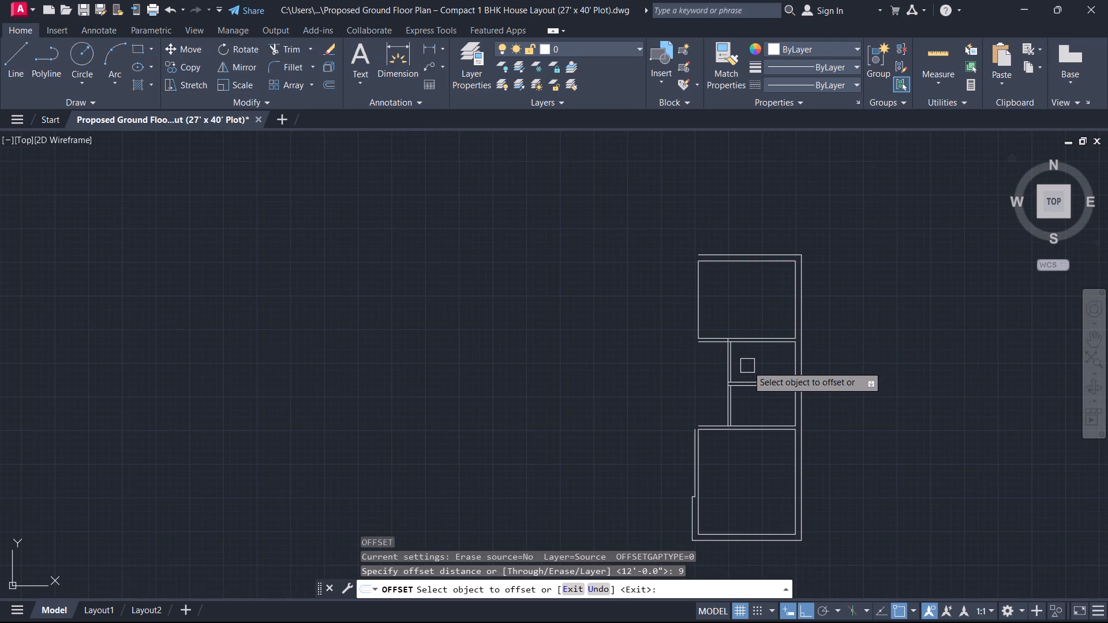
pyautogui.moveTo(747, 366); pyautogui.dragTo(768, 354, button='middle')
pyautogui.scroll(1, 763, 352)
pyautogui.moveTo(675, 354); pyautogui.dragTo(712, 376, button='middle')
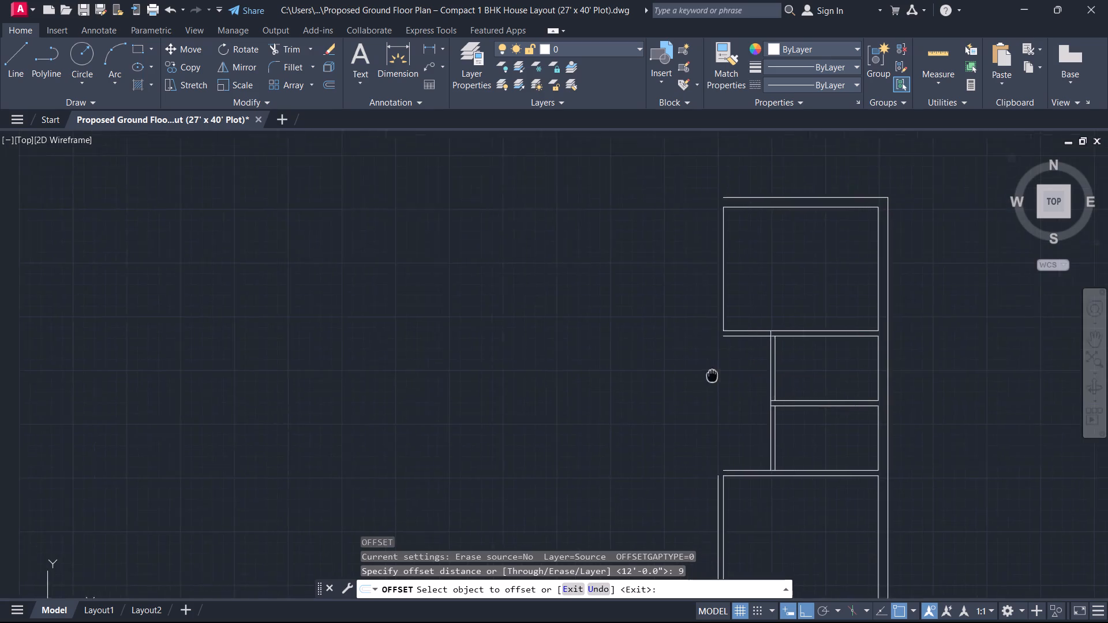
pyautogui.moveTo(712, 376); pyautogui.dragTo(754, 372, button='middle')
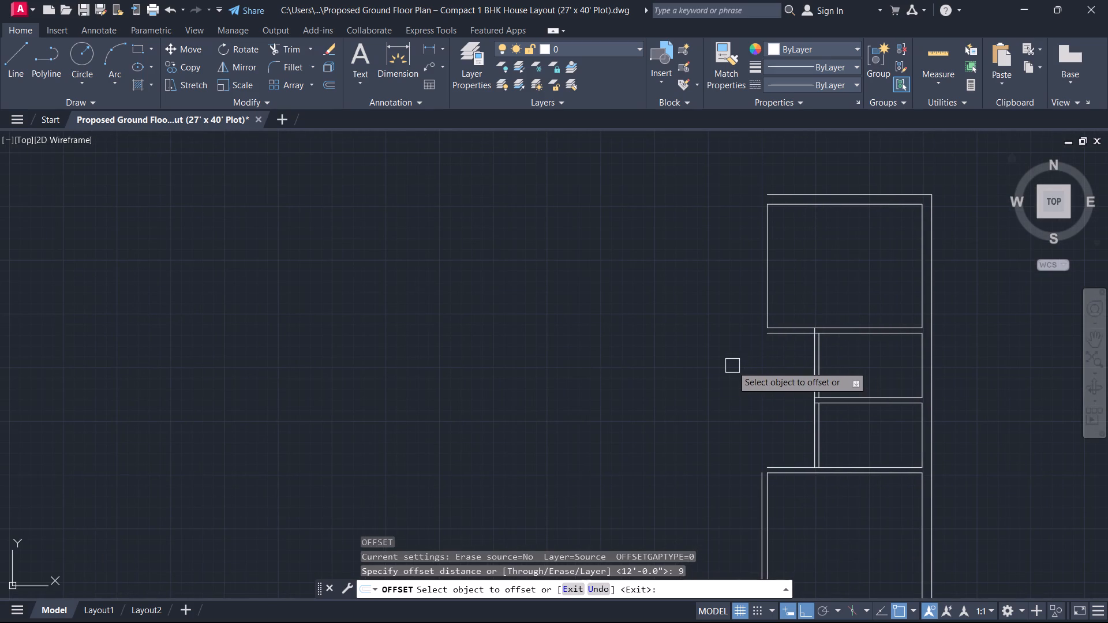
pyautogui.moveTo(761, 284); pyautogui.dragTo(755, 283)
pyautogui.click(727, 283)
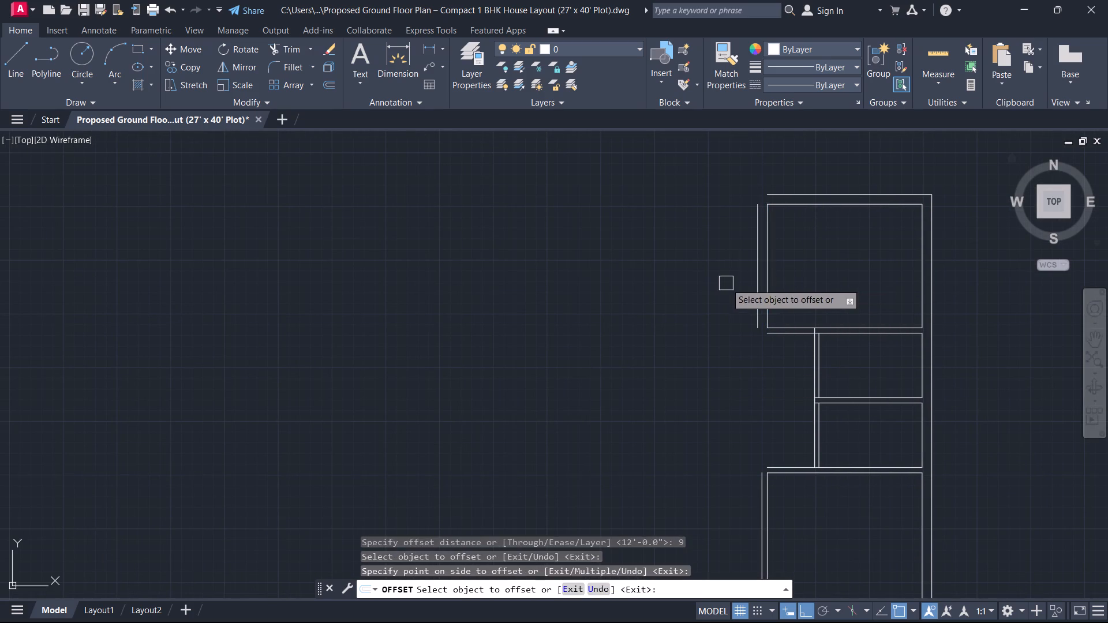
pyautogui.press('Escape')
# Fillet the top room's left outer wall line into sharp corners with the top wall's outer line and the lower wall's outer line.
pyautogui.write('f')
pyautogui.press('space')
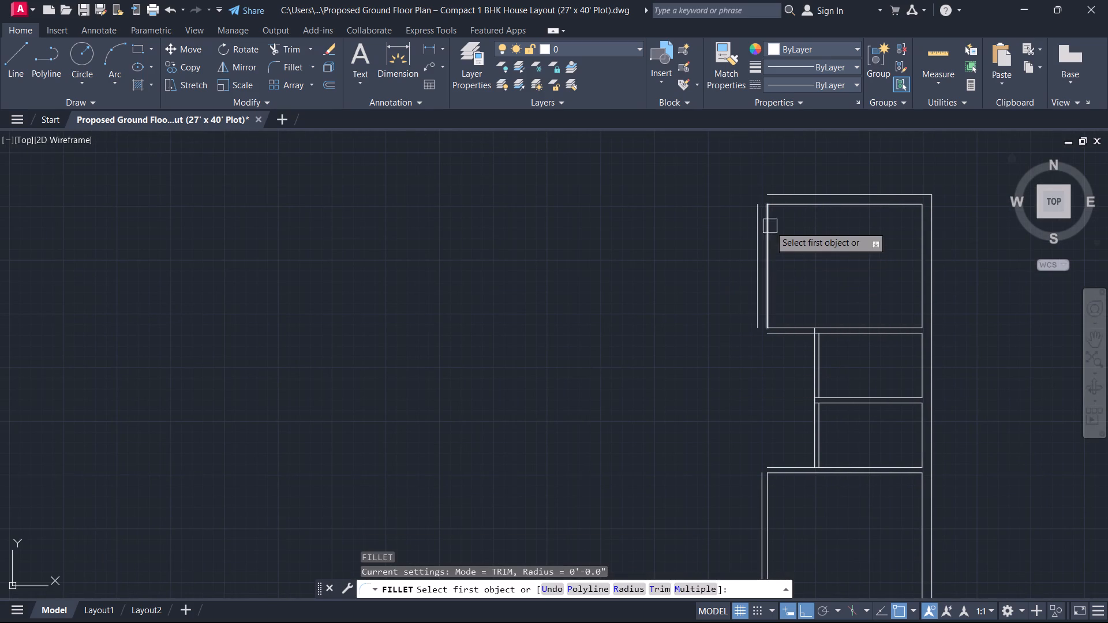
pyautogui.click(749, 232)
pyautogui.click(752, 232)
pyautogui.click(783, 193)
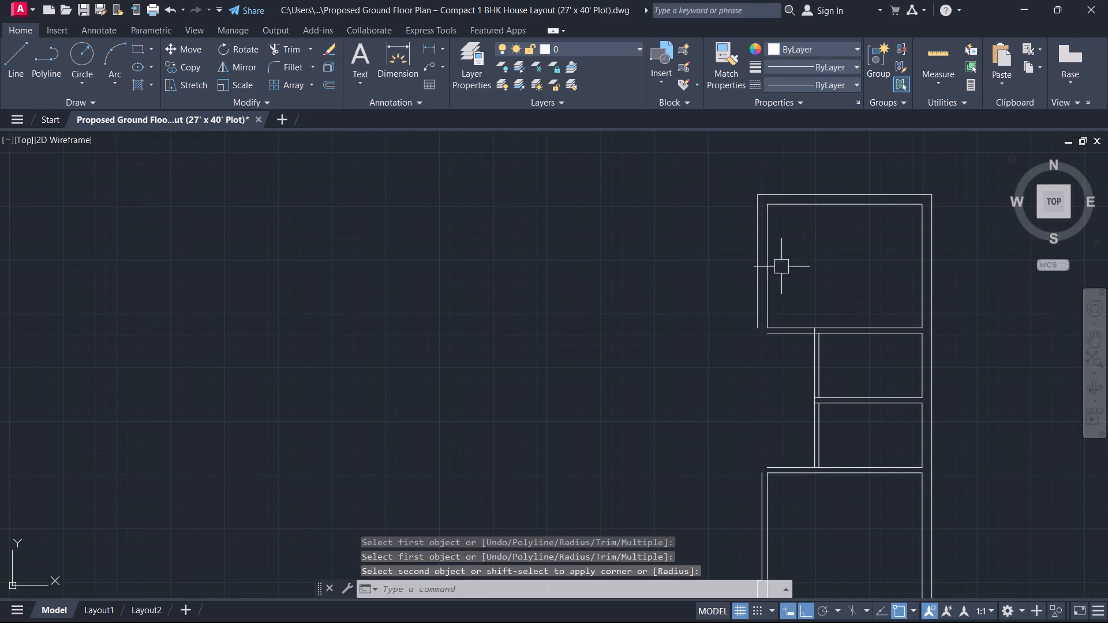
pyautogui.press('space')
pyautogui.click(755, 308)
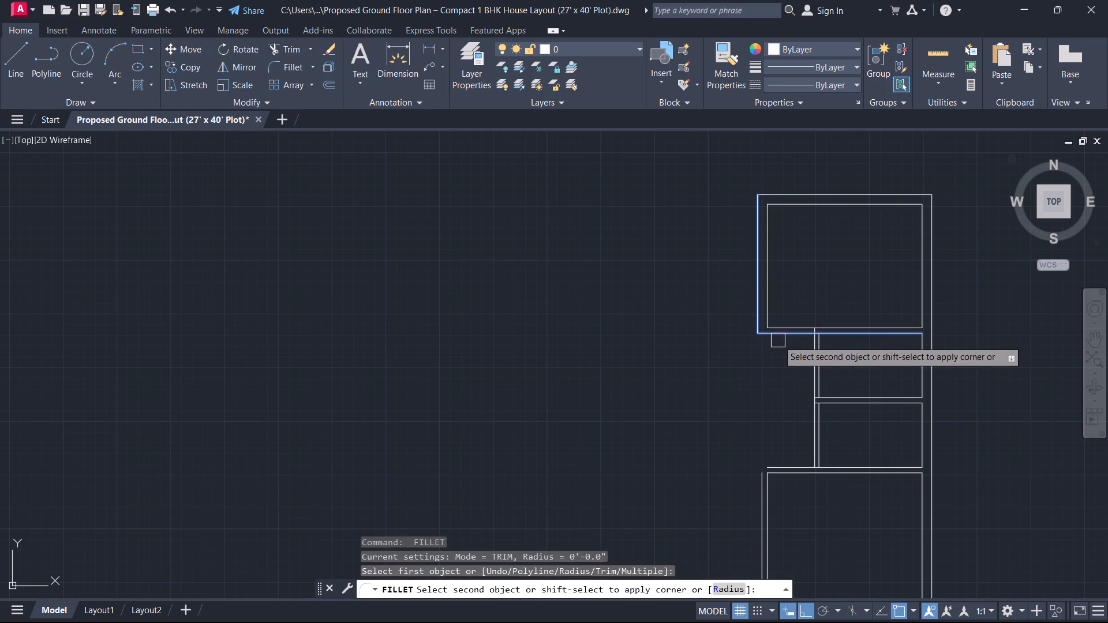
pyautogui.click(779, 339)
pyautogui.press('Escape')
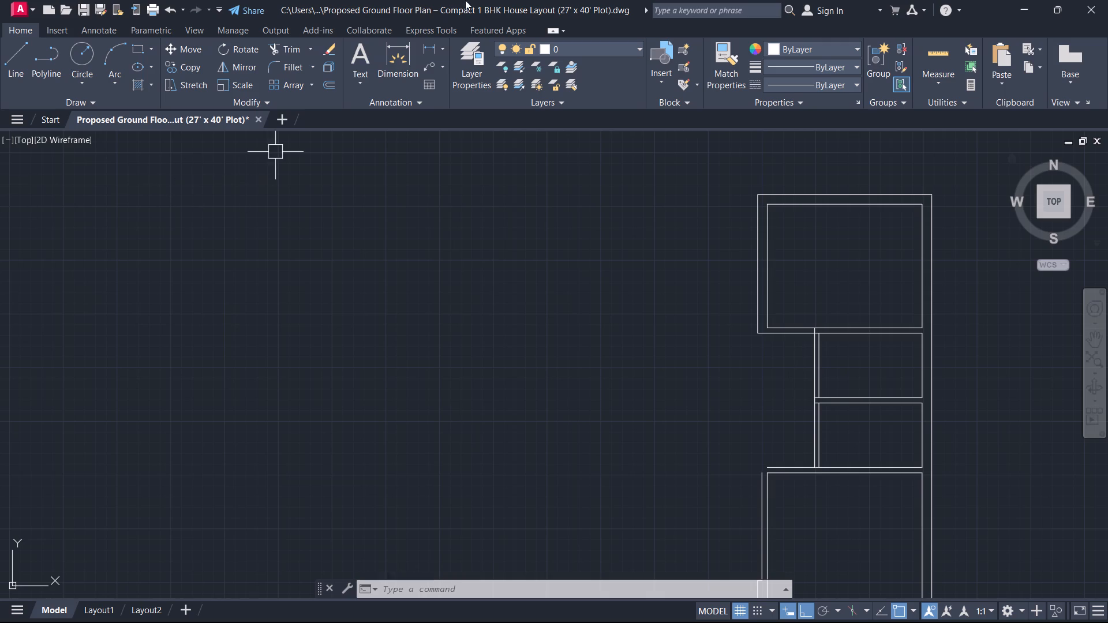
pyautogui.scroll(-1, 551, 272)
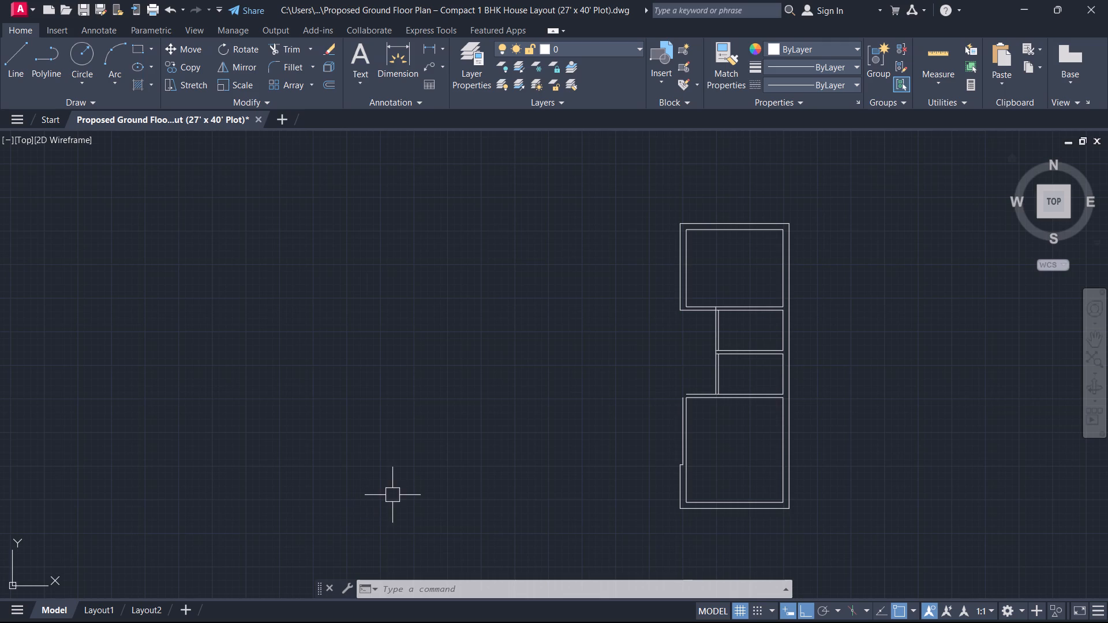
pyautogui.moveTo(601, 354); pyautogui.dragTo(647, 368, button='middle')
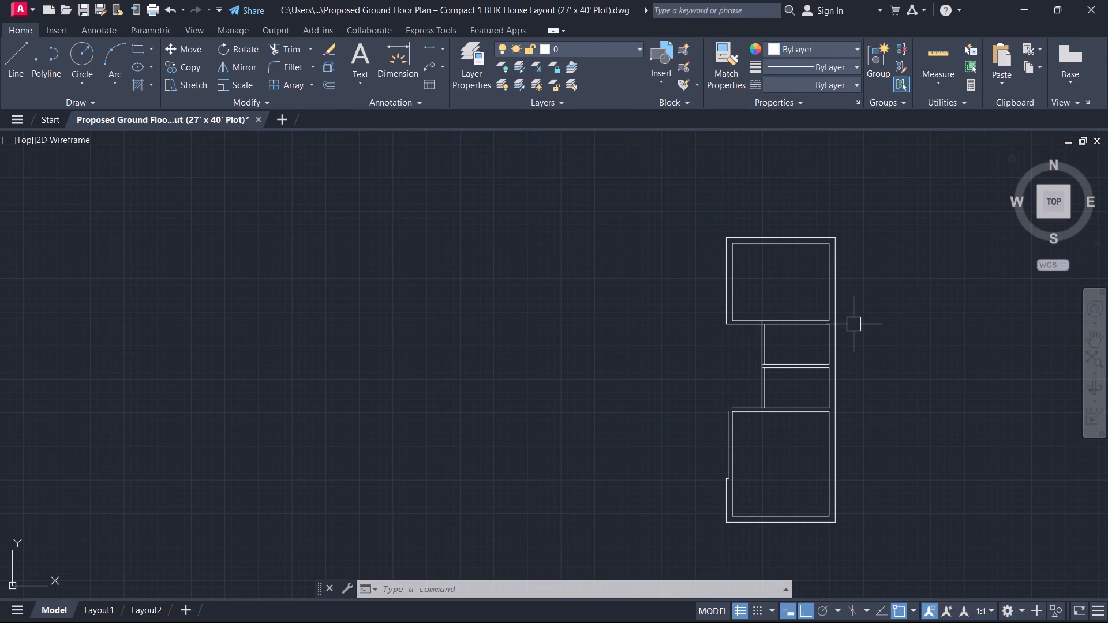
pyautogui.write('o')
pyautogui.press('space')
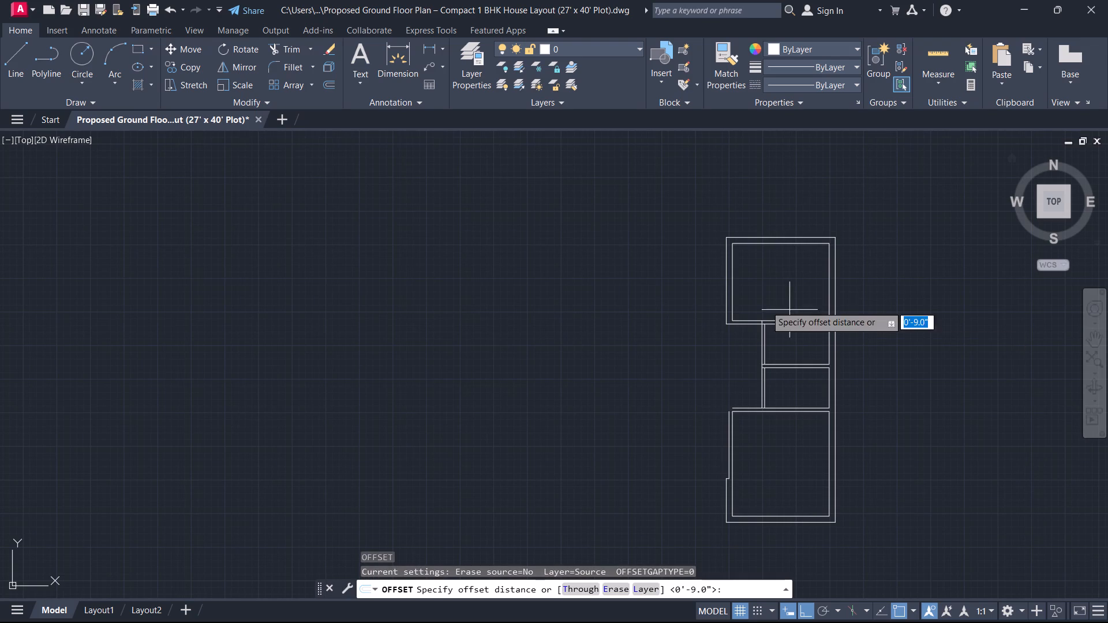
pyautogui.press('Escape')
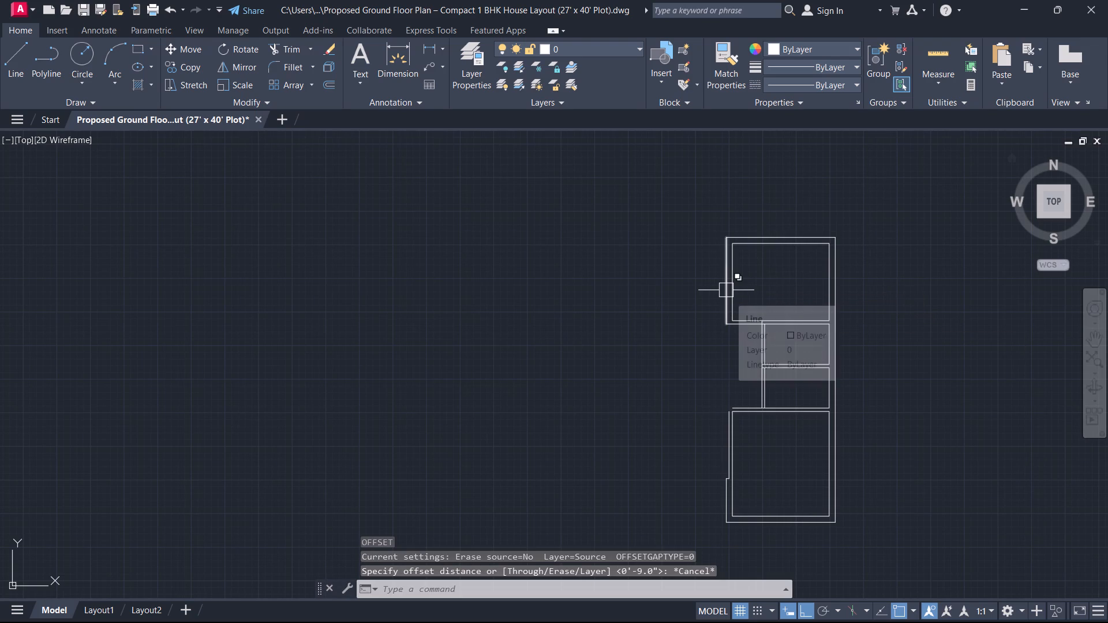
# Offset the top room's left outer wall line 13' to the left.
pyautogui.write('o')
pyautogui.press('space')
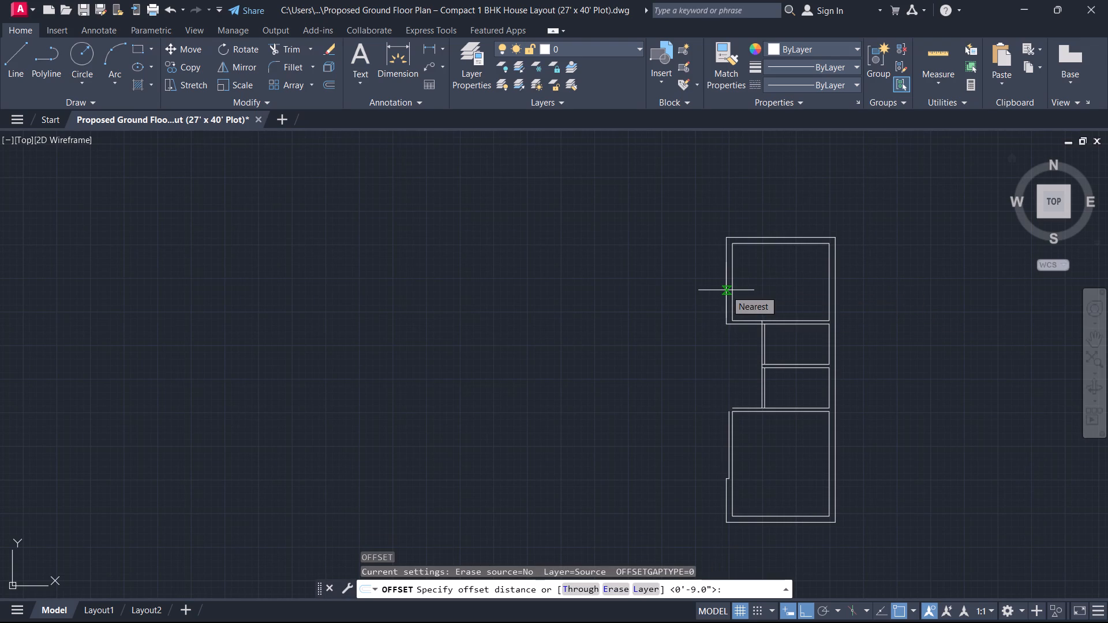
pyautogui.write("13'")
pyautogui.press('Return')
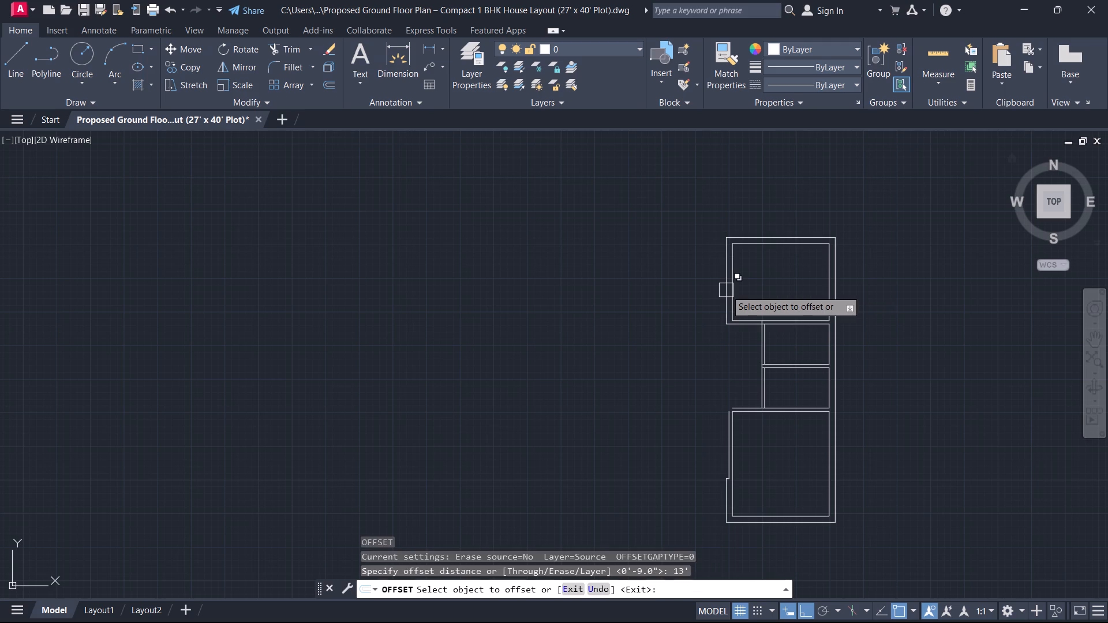
pyautogui.scroll(1, 744, 404)
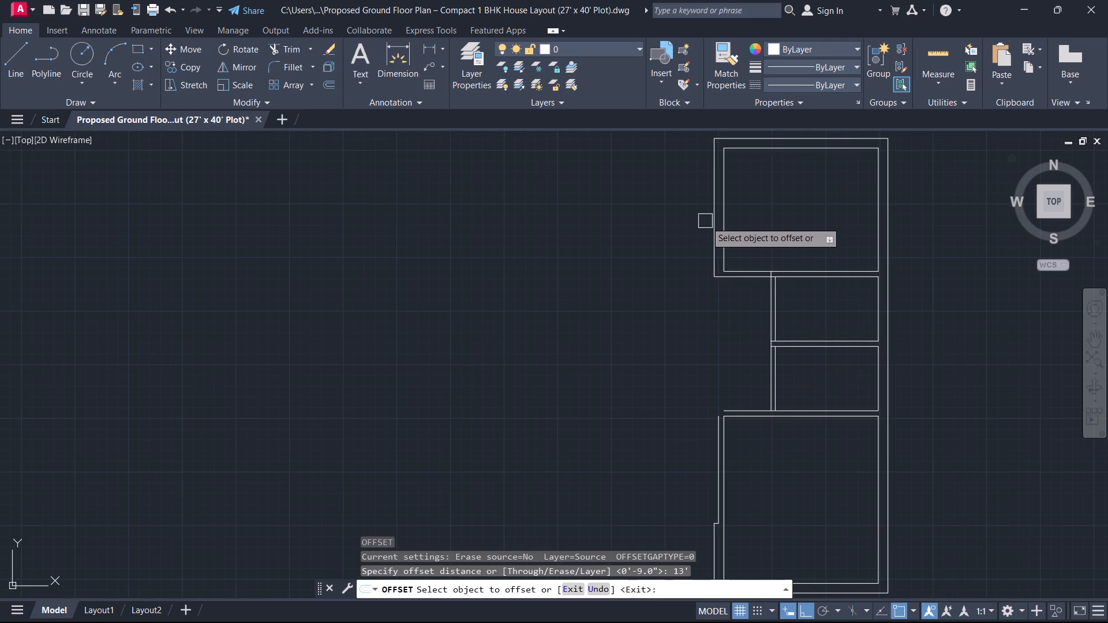
pyautogui.moveTo(711, 226); pyautogui.dragTo(704, 229)
pyautogui.click(553, 266)
pyautogui.press('Escape')
# Offset the new far-left wall line 9" outward to the left.
pyautogui.scroll(-1, 573, 284)
pyautogui.moveTo(575, 285); pyautogui.dragTo(658, 403, button='middle')
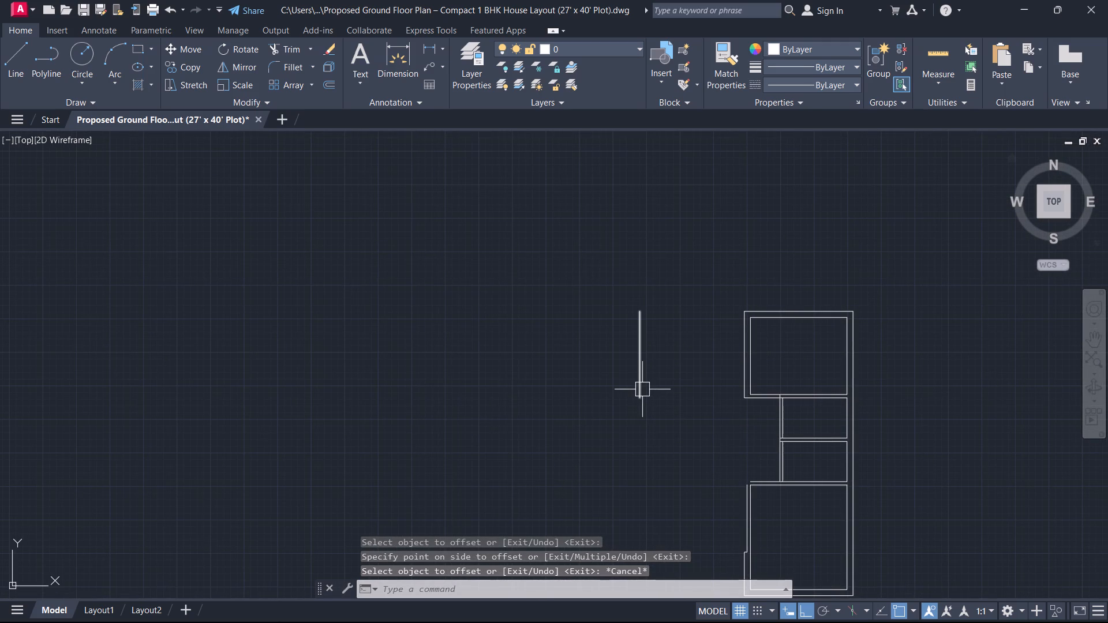
pyautogui.write('o')
pyautogui.press('space')
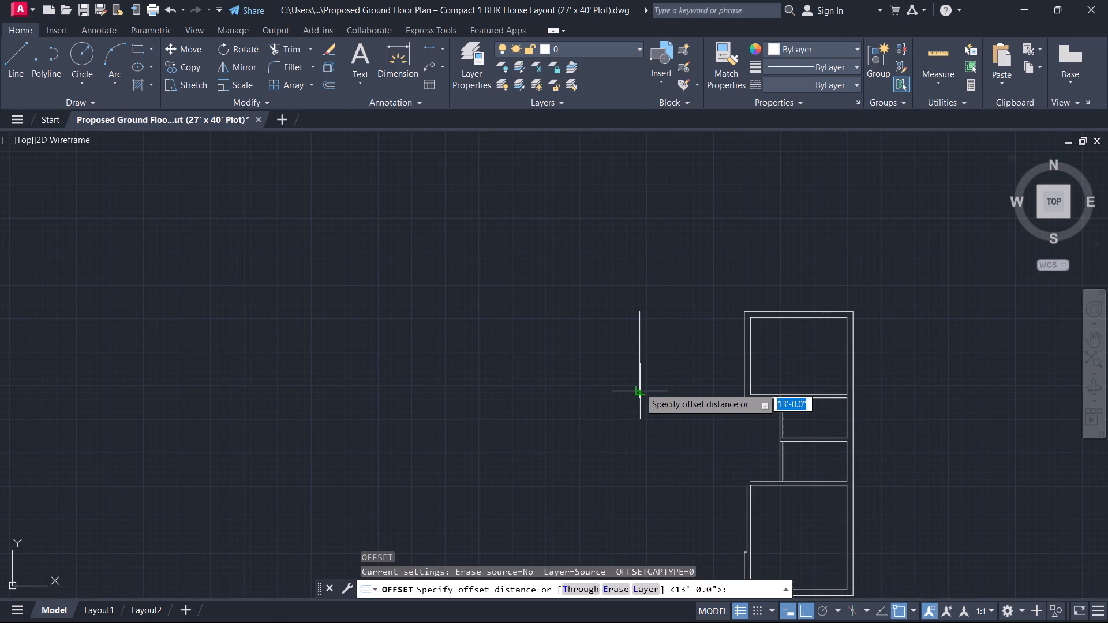
pyautogui.press('9')
pyautogui.press('Return')
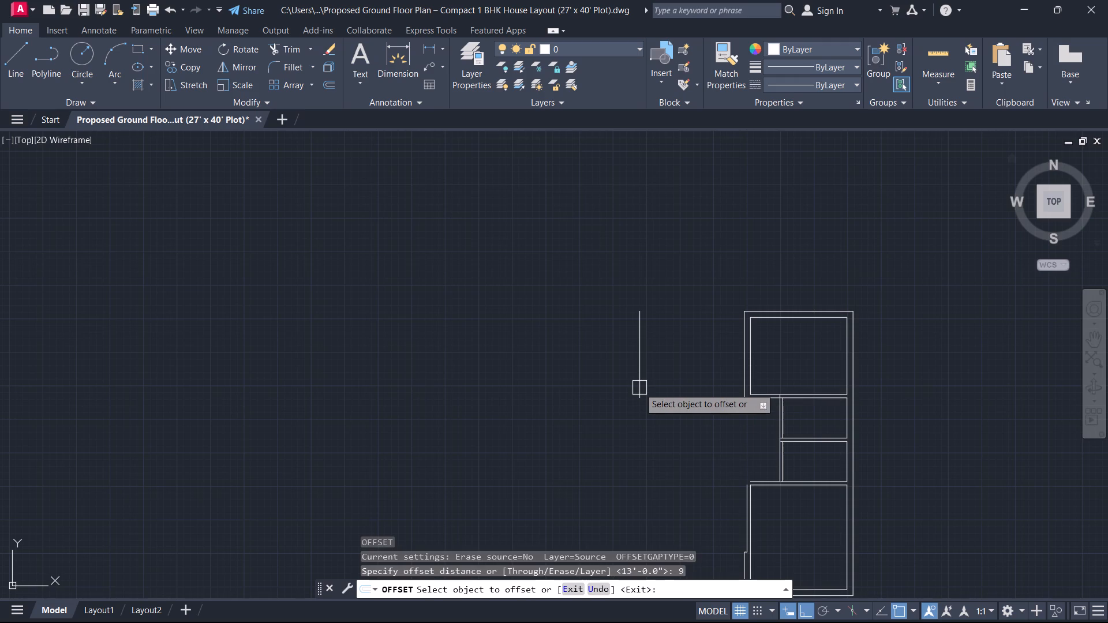
pyautogui.click(639, 376)
pyautogui.click(584, 385)
pyautogui.press('Escape')
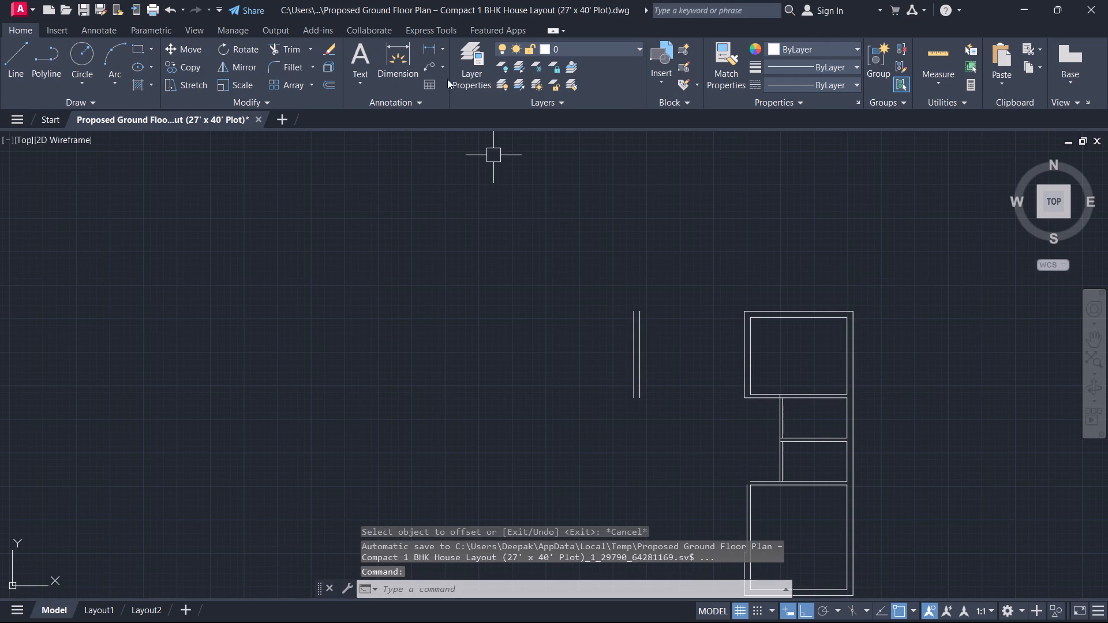
# Fillet the two far-left wall lines to the top room's two left wall lines, forming a double semicircular wall.
pyautogui.press('f')
pyautogui.press('space')
pyautogui.scroll(1, 639, 351)
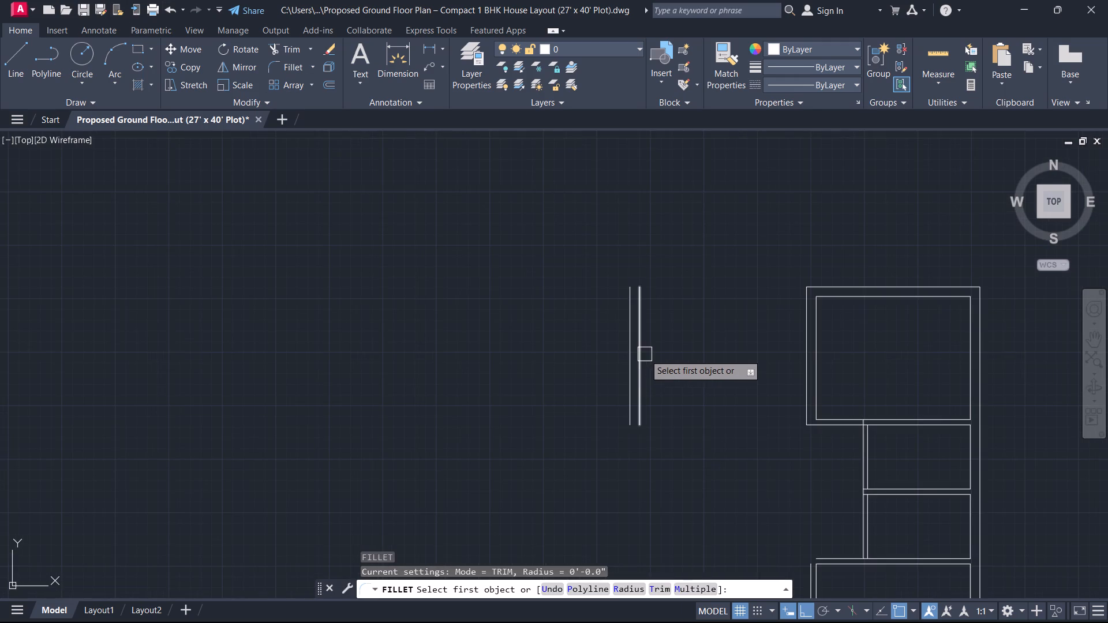
pyautogui.click(646, 355)
pyautogui.click(804, 323)
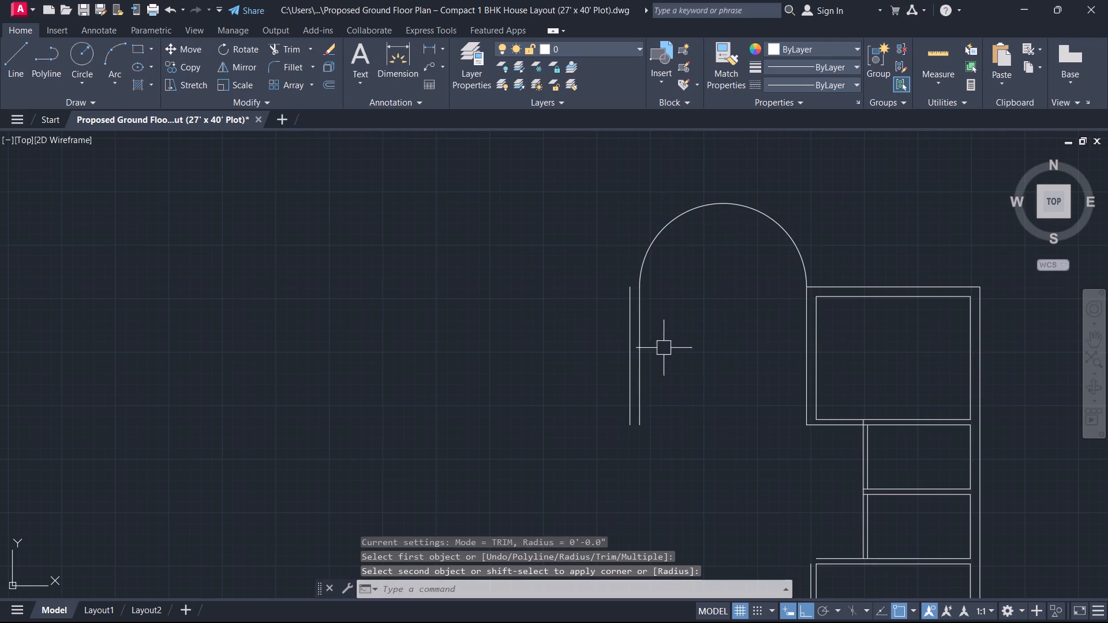
pyautogui.press('space')
pyautogui.click(626, 346)
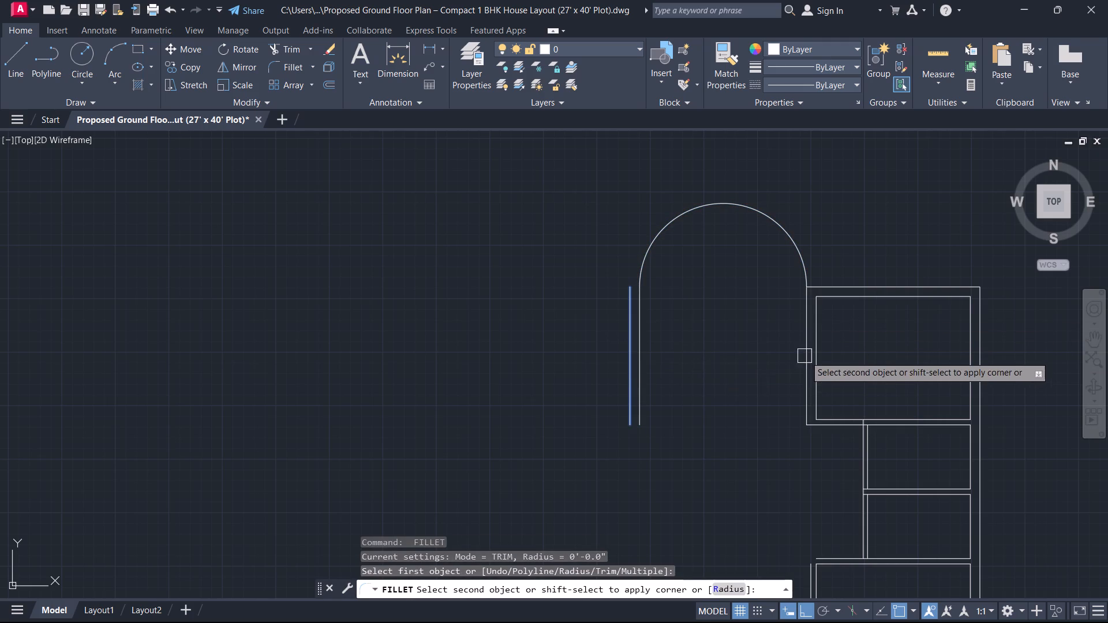
pyautogui.click(819, 348)
pyautogui.press('Escape')
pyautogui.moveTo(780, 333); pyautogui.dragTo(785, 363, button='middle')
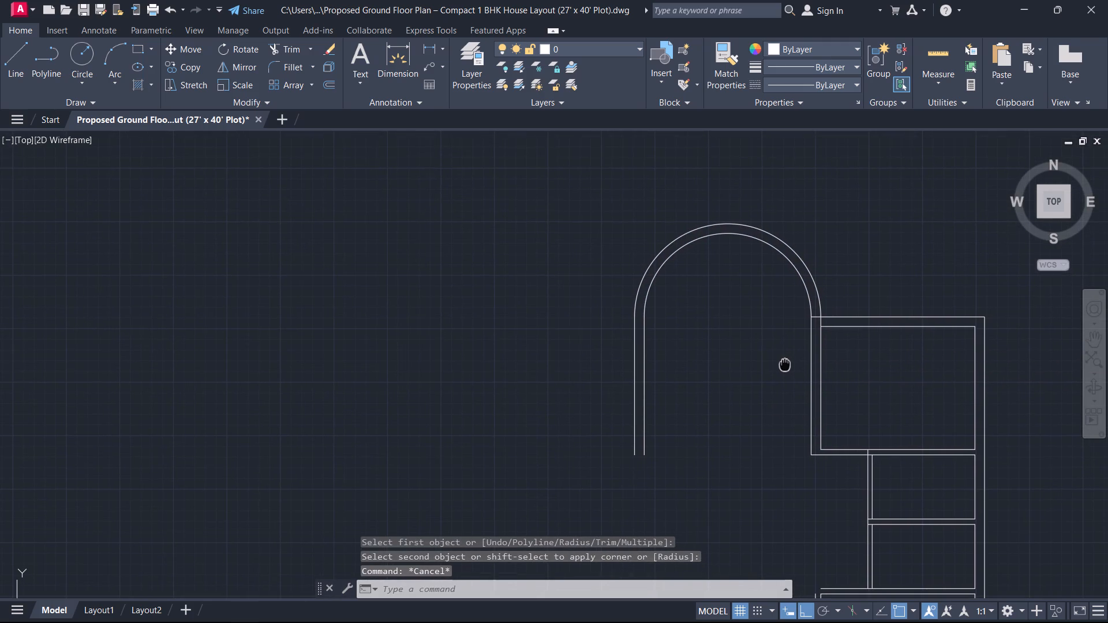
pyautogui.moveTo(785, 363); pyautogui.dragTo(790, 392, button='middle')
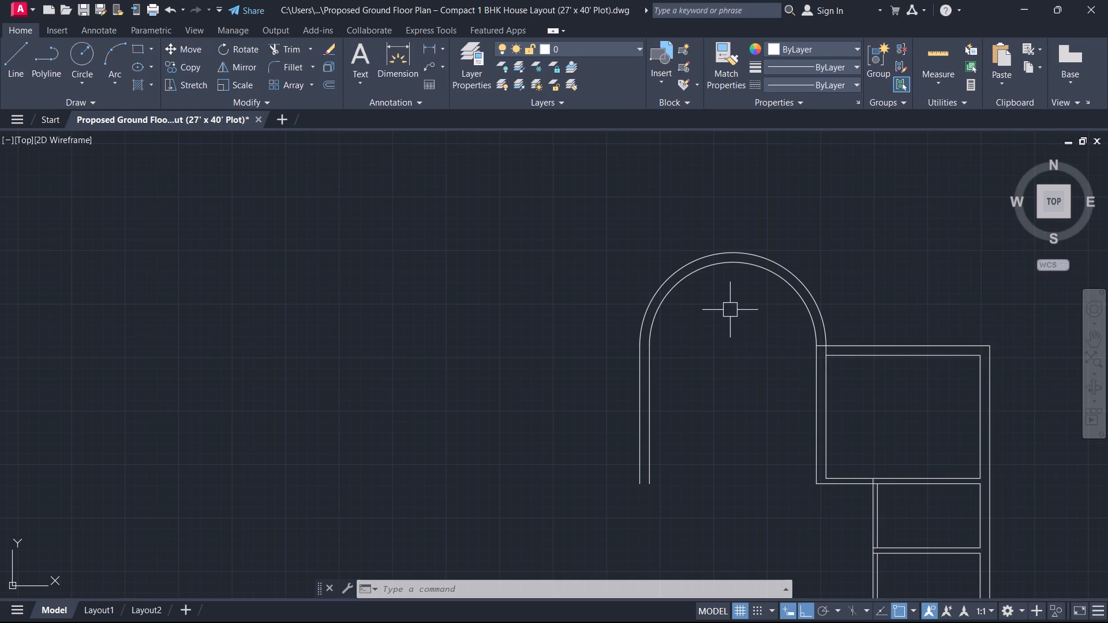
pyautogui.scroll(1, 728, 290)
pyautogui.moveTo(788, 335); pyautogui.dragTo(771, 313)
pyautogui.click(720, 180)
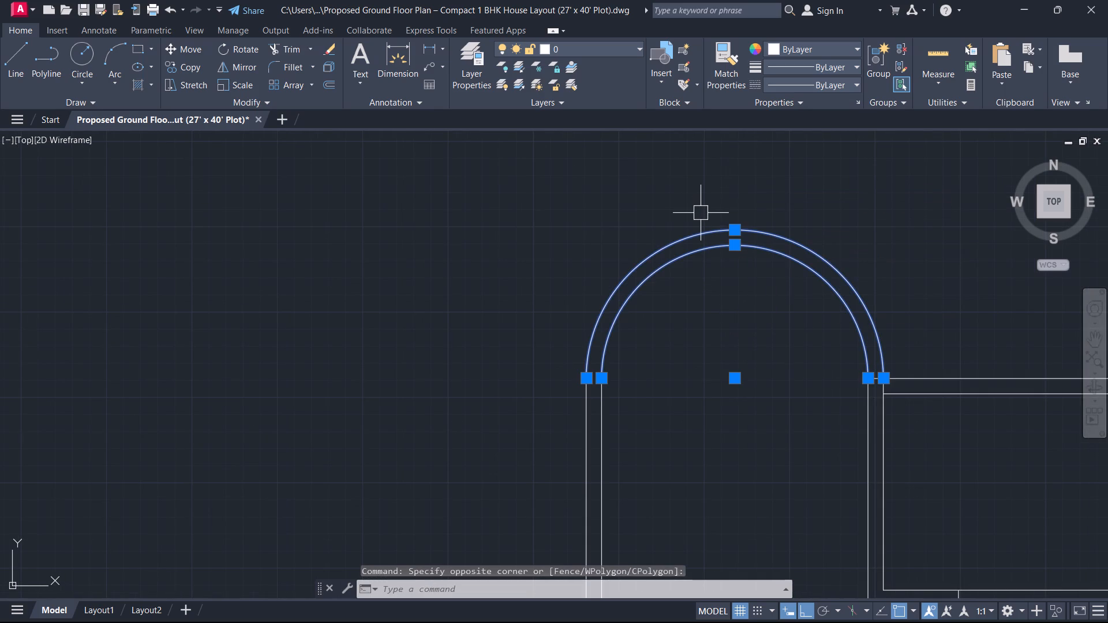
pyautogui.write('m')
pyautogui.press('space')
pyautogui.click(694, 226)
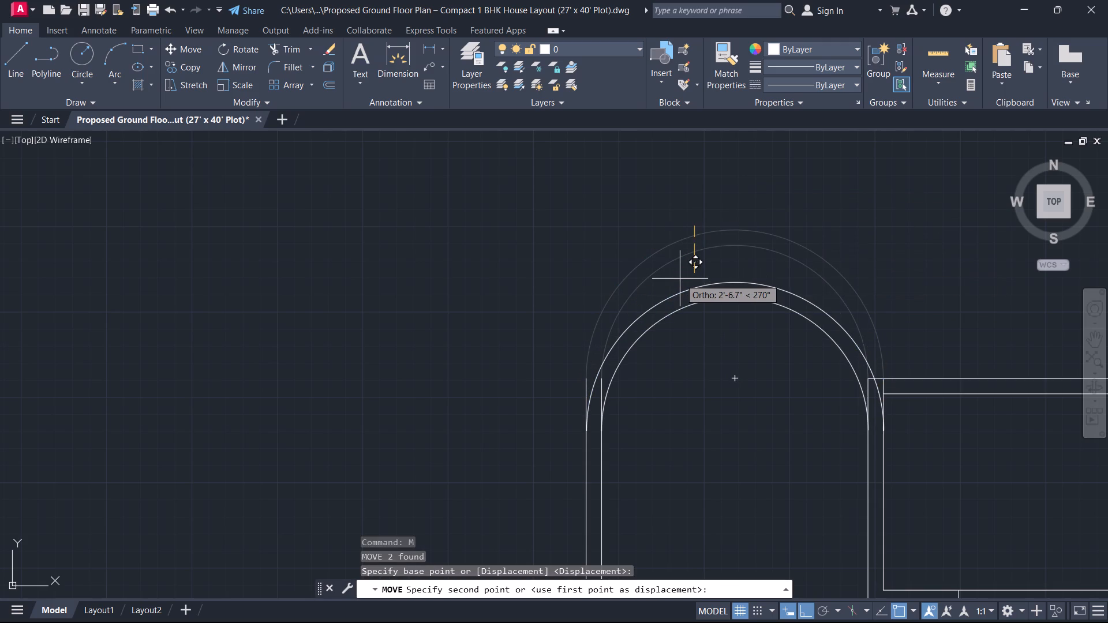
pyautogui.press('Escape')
# Move the two semicircular wall arcs straight down about 3'-7".
pyautogui.moveTo(736, 302); pyautogui.dragTo(730, 274)
pyautogui.click(703, 185)
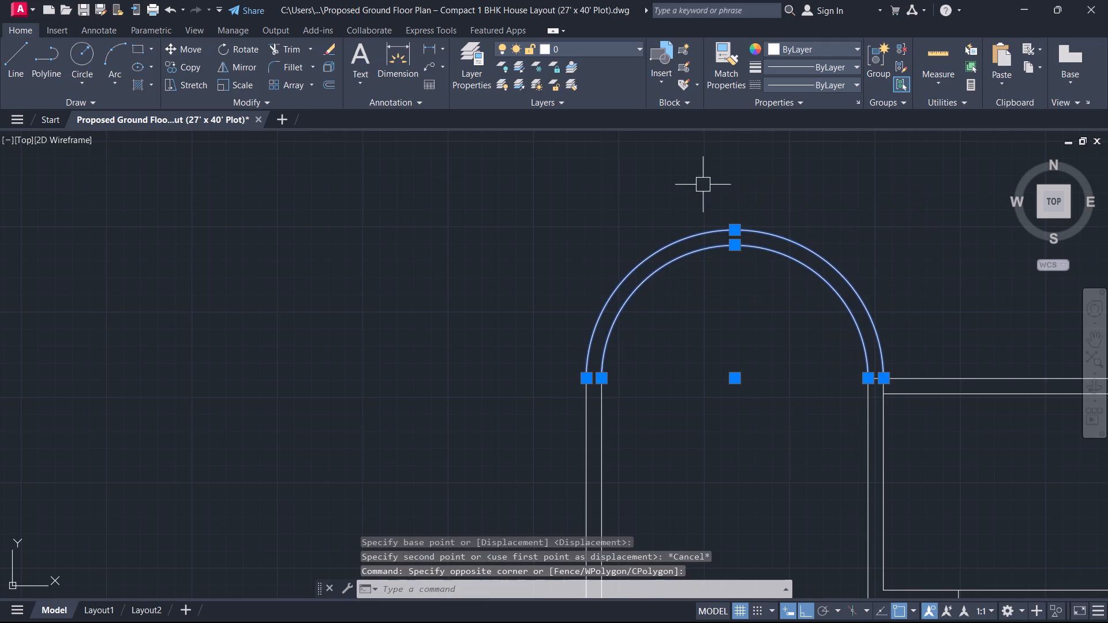
pyautogui.press('m')
pyautogui.press('space')
pyautogui.click(728, 282)
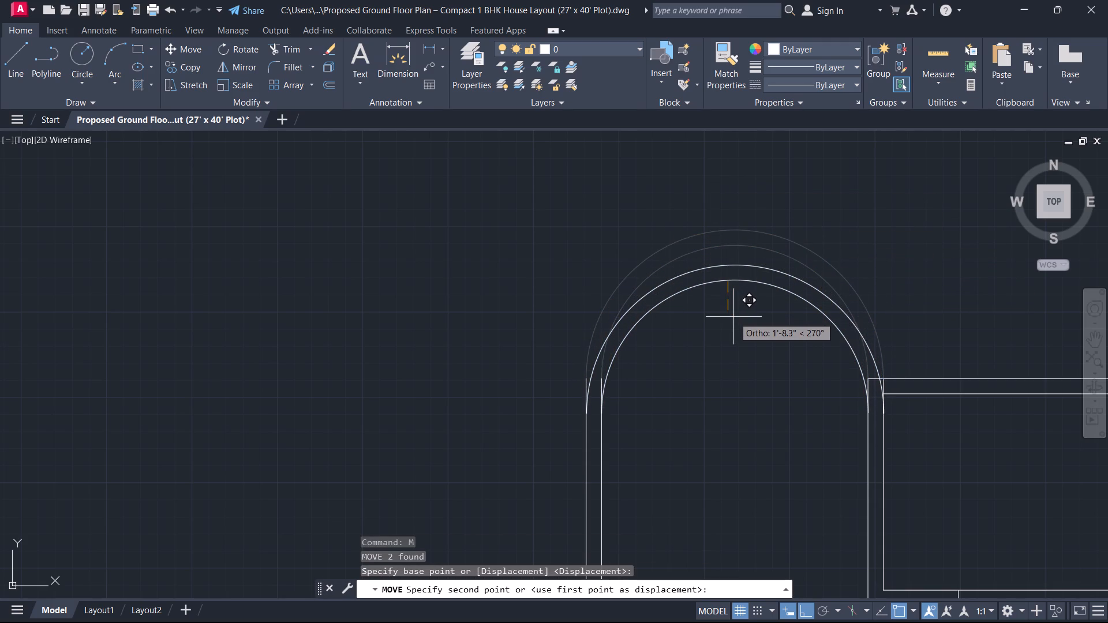
pyautogui.click(733, 355)
# Trim the two far-left wall lines where they project above the start of the arcs.
pyautogui.moveTo(713, 395); pyautogui.dragTo(770, 303, button='middle')
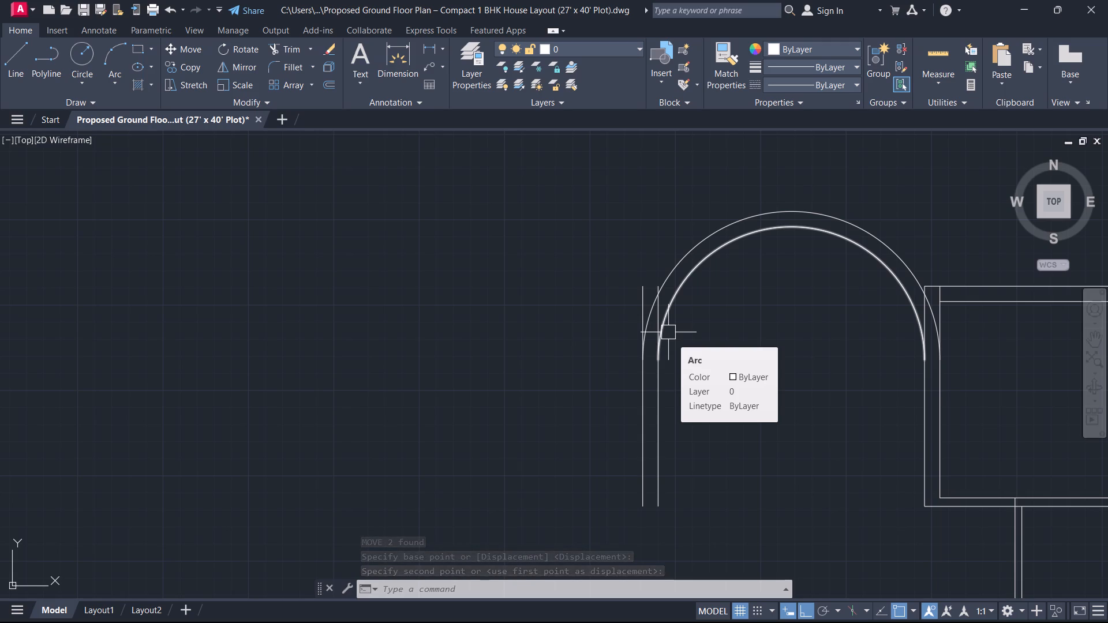
pyautogui.scroll(3, 702, 334)
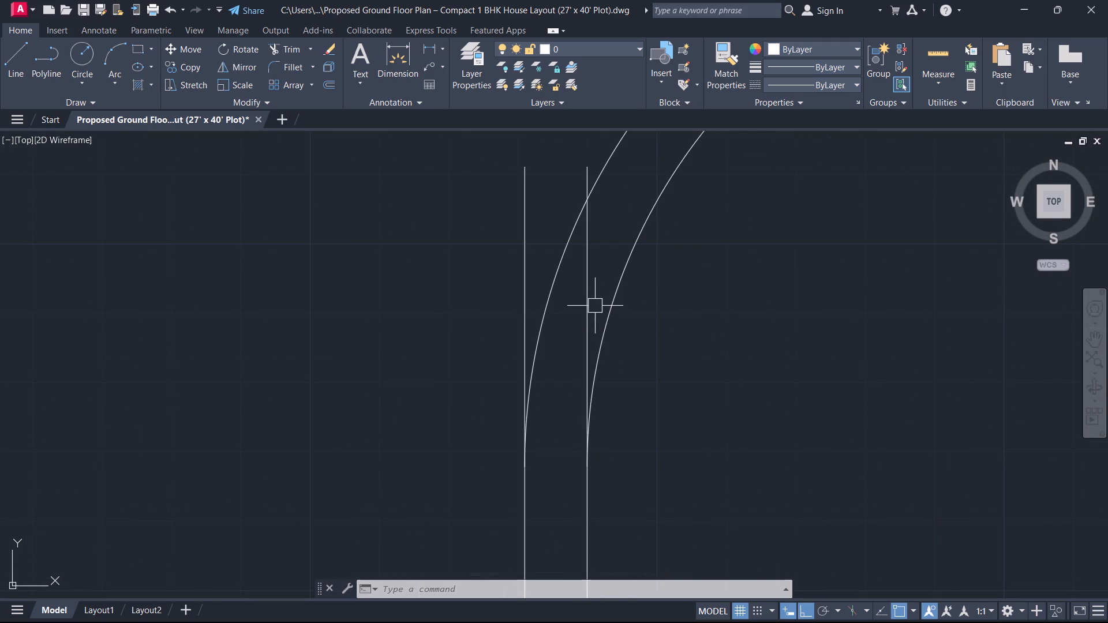
pyautogui.write('tr')
pyautogui.press('space')
pyautogui.click(586, 291)
pyautogui.click(522, 279)
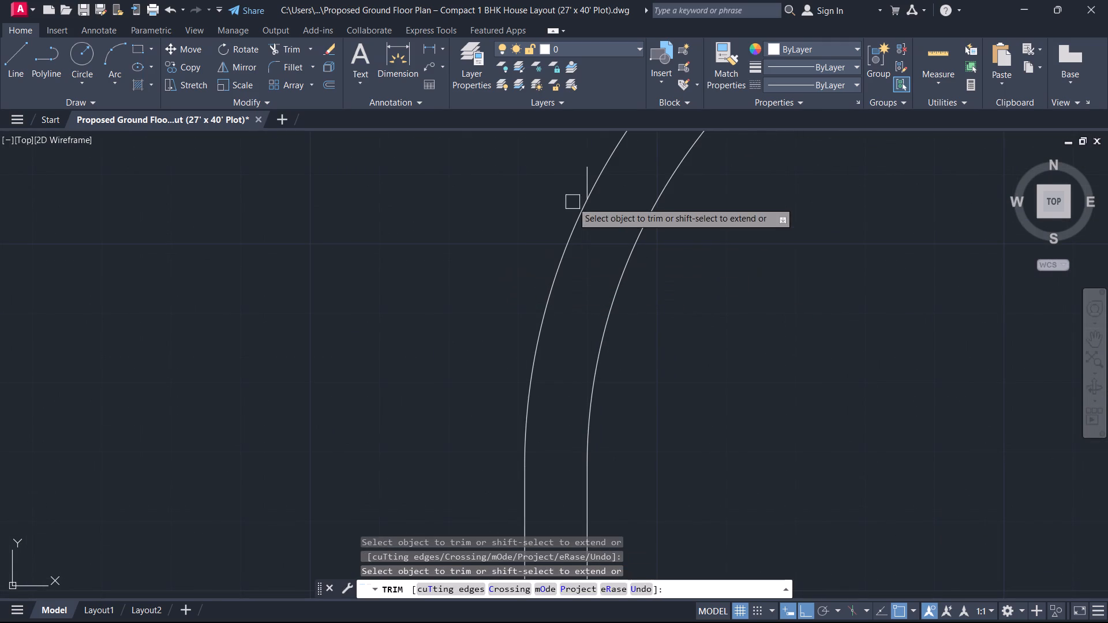
pyautogui.click(585, 170)
pyautogui.press('Escape')
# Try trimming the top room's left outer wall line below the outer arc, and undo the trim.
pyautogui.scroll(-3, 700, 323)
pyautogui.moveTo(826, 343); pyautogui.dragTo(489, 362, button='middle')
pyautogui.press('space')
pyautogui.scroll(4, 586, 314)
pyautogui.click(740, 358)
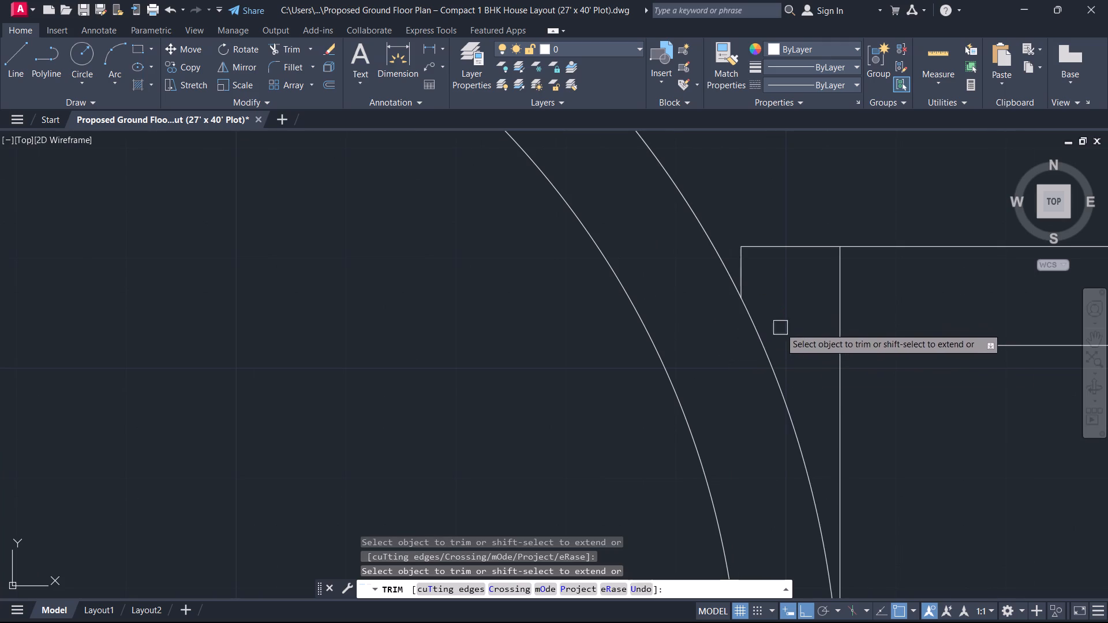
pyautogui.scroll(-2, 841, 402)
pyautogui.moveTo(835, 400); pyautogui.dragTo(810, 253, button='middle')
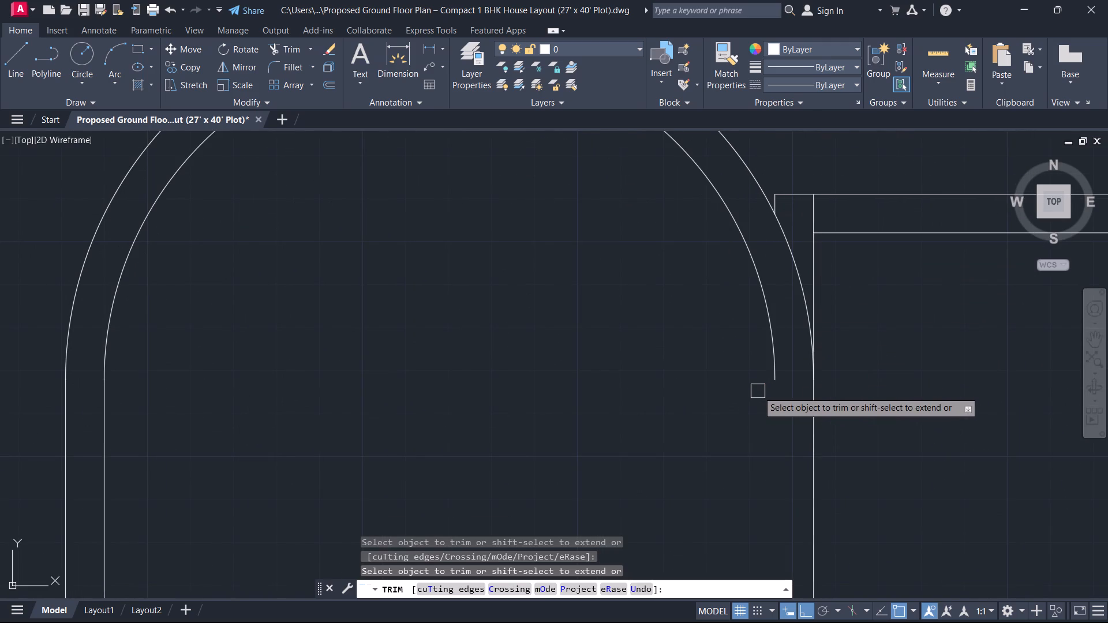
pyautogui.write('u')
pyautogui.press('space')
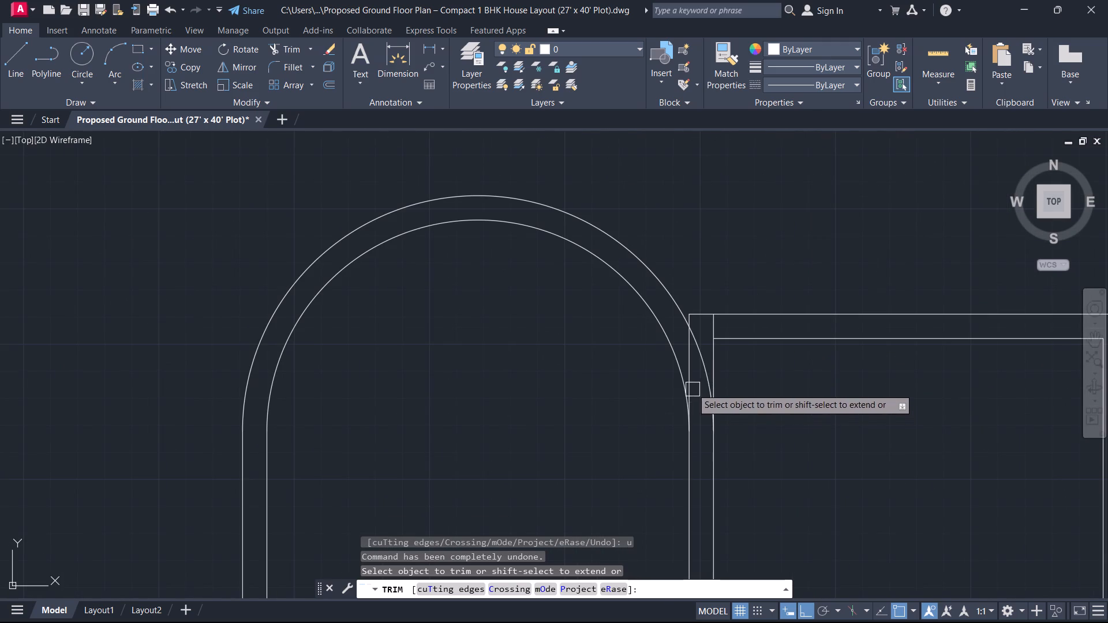
# Trim the overlapping left wall lines and outer arc end where the curved wall meets the top room's upper left corner.
pyautogui.scroll(1, 690, 381)
pyautogui.click(690, 366)
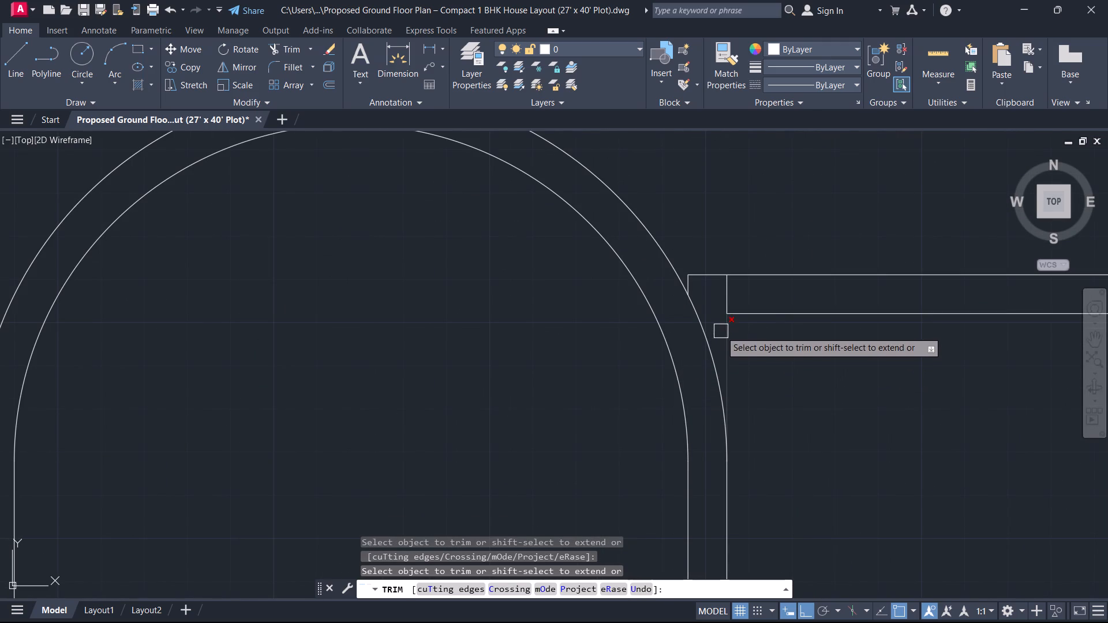
pyautogui.click(725, 298)
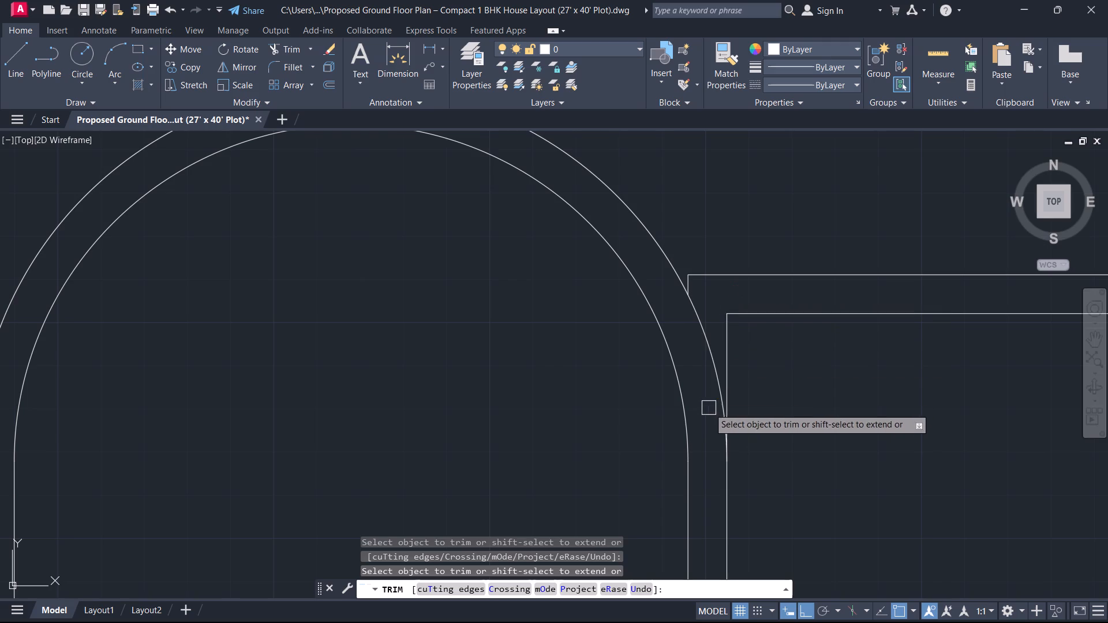
pyautogui.press('space')
pyautogui.press('space')
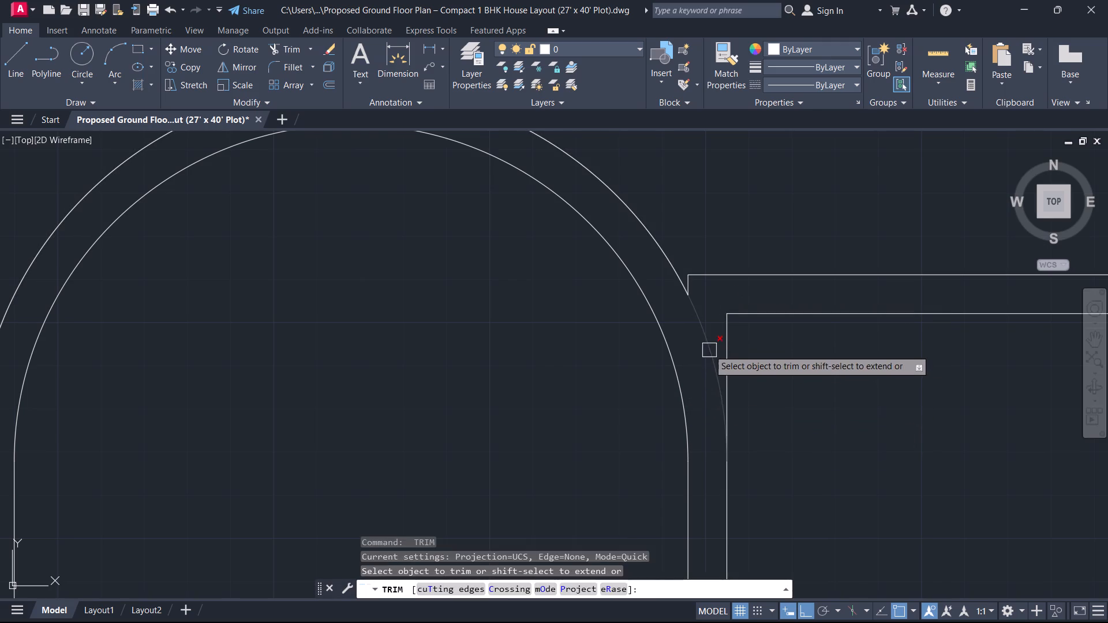
pyautogui.click(708, 344)
pyautogui.press('space')
# Stretch the bottom outer wall line's left end horizontally to well beyond the far-left wall lines.
pyautogui.scroll(-2, 691, 400)
pyautogui.moveTo(653, 431); pyautogui.dragTo(690, 424, button='middle')
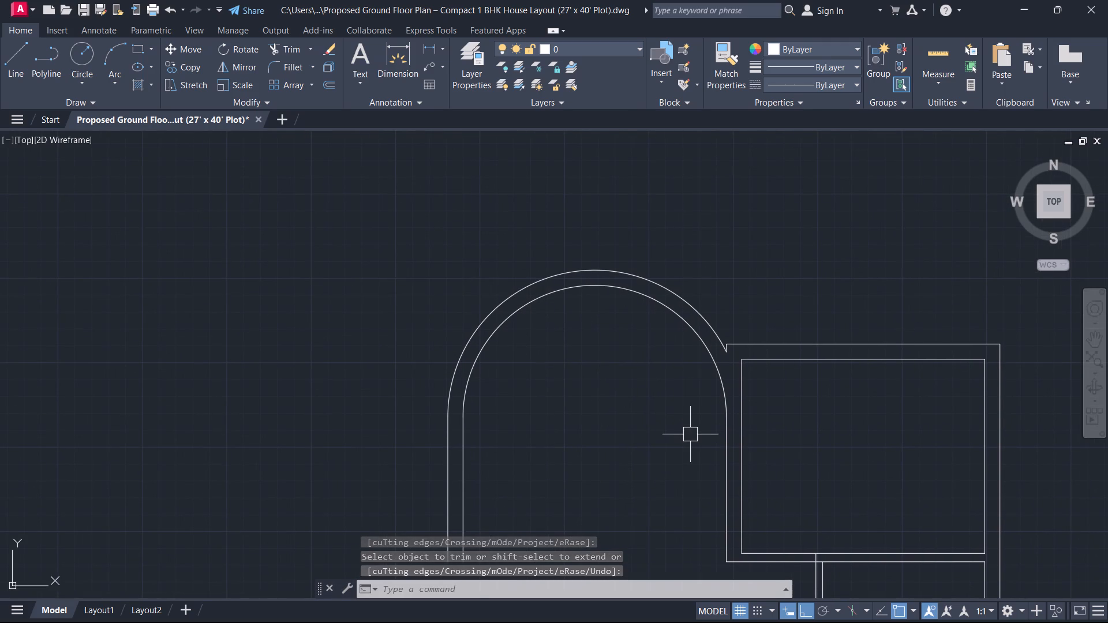
pyautogui.scroll(-2, 684, 434)
pyautogui.moveTo(683, 433); pyautogui.dragTo(717, 275, button='middle')
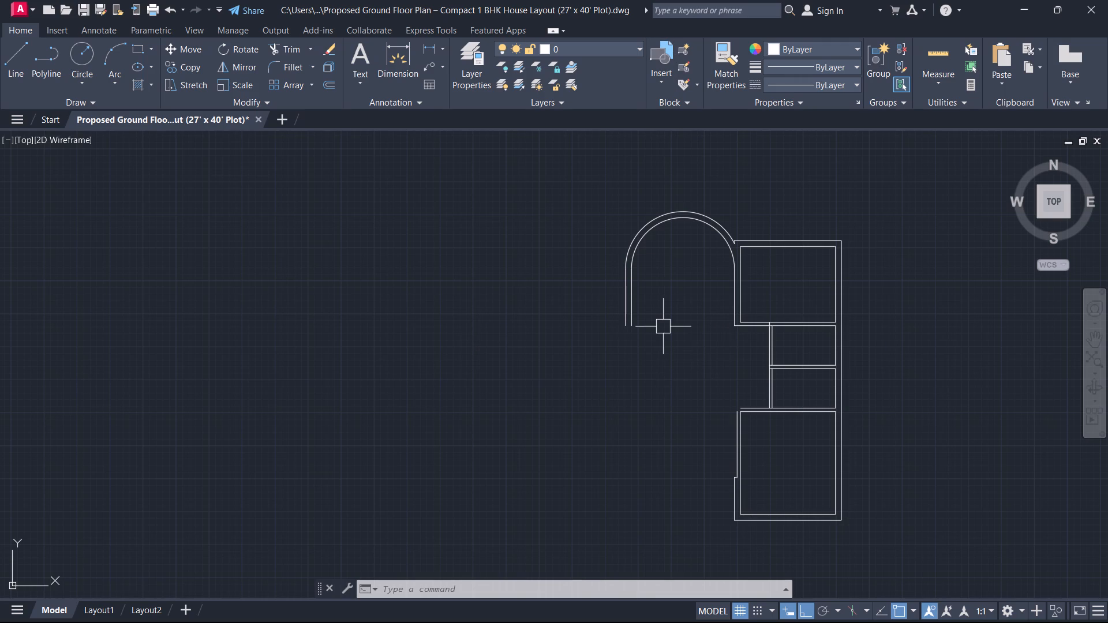
pyautogui.moveTo(660, 324); pyautogui.dragTo(632, 335, button='middle')
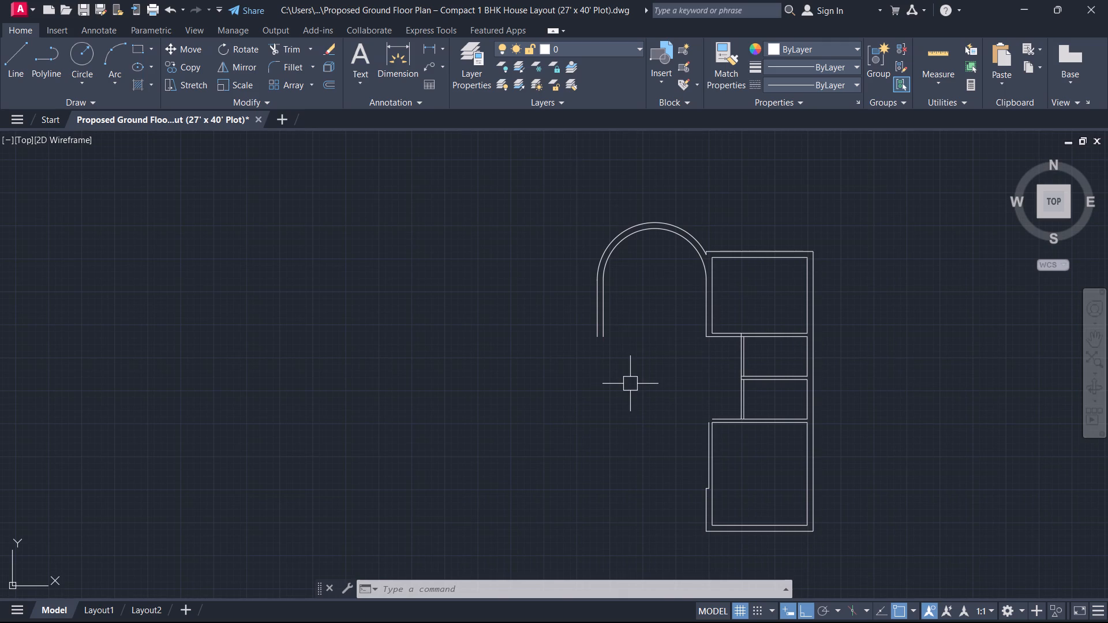
pyautogui.click(739, 538)
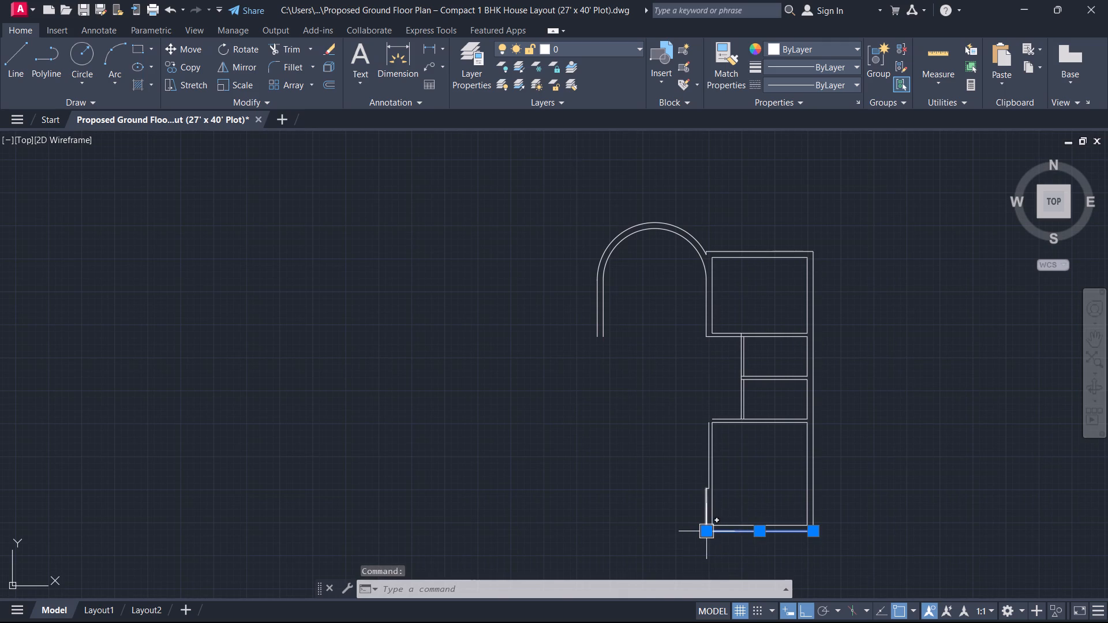
pyautogui.moveTo(704, 530); pyautogui.dragTo(698, 529)
pyautogui.click(427, 522)
pyautogui.press('Escape')
# Extend the two far-left wall lines down to the bottom outer wall line.
pyautogui.write('ex')
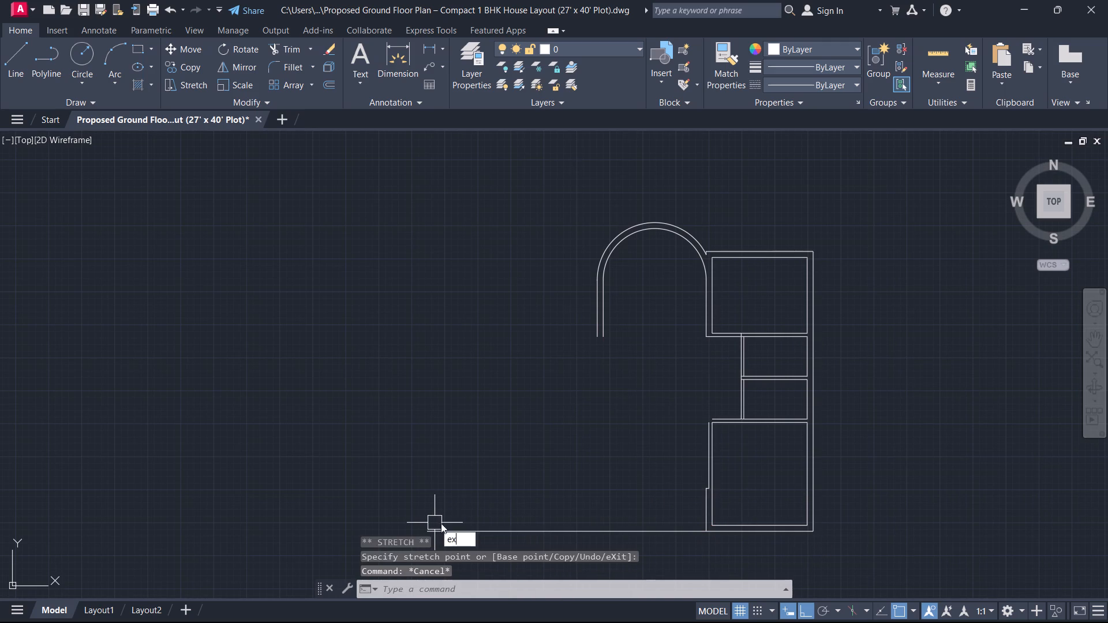
pyautogui.press('space')
pyautogui.click(540, 271)
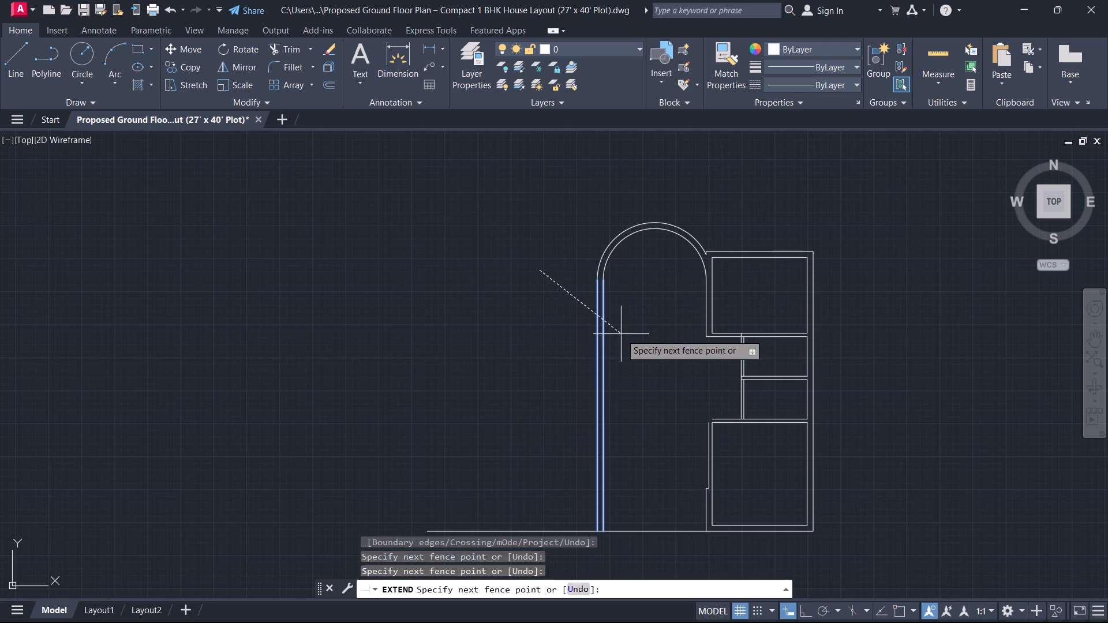
pyautogui.click(621, 334)
pyautogui.press('Escape')
# Trim the part of the bottom outer wall line that projects beyond the far-left outer wall line.
pyautogui.moveTo(578, 487); pyautogui.dragTo(637, 421, button='middle')
pyautogui.write('tr')
pyautogui.press('space')
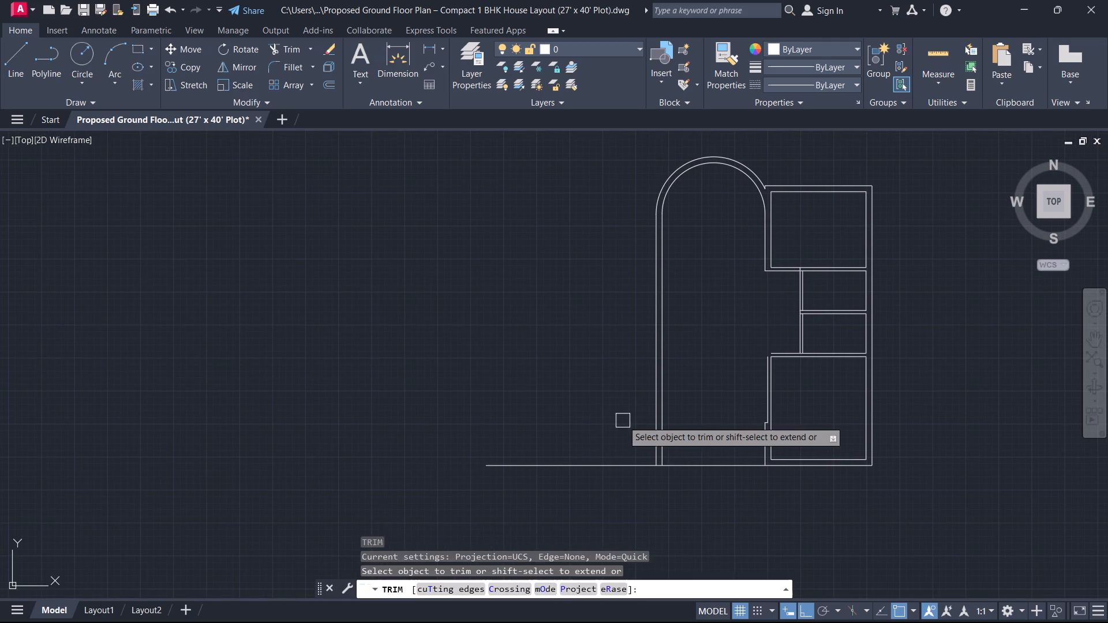
pyautogui.click(622, 420)
pyautogui.click(530, 485)
pyautogui.press('Escape')
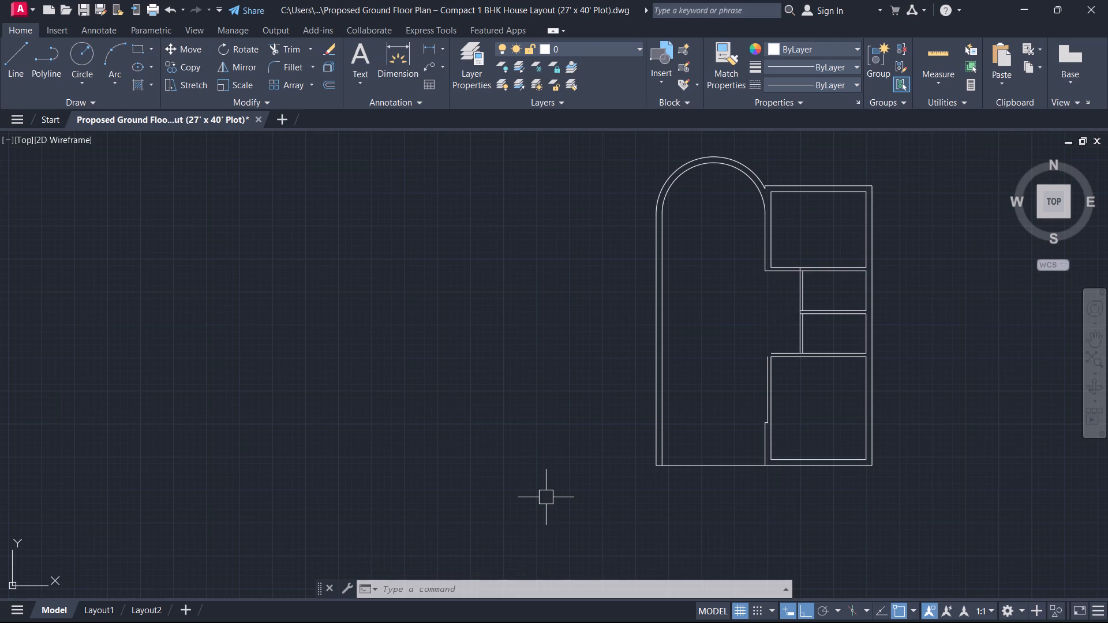
# Offset the bottom outer wall line 5'5" upward.
pyautogui.write('o')
pyautogui.press('space')
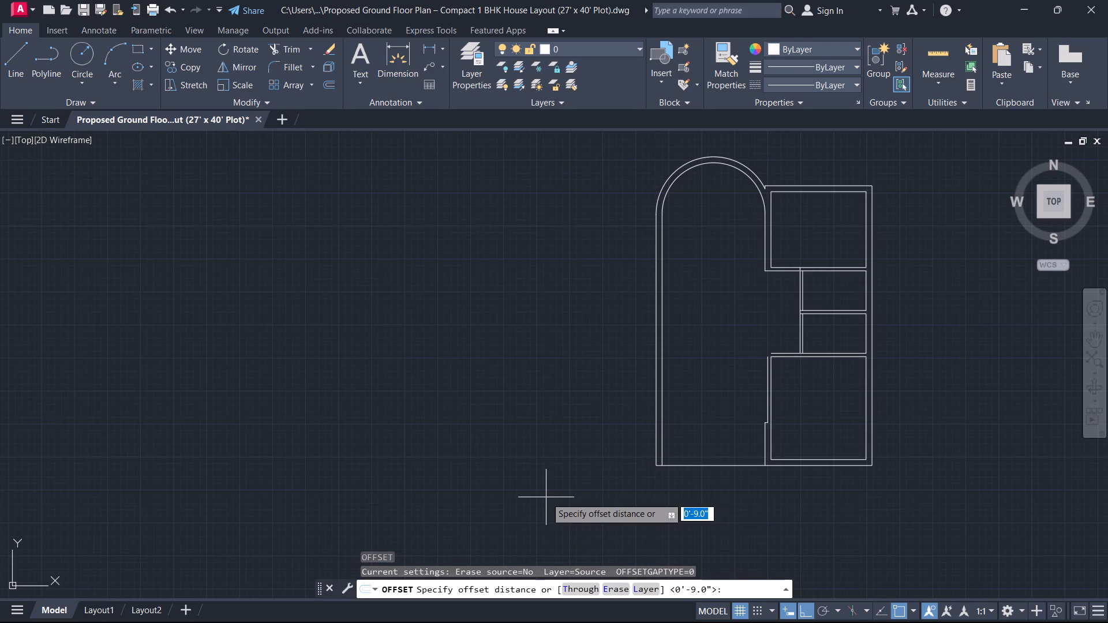
pyautogui.write("5'5")
pyautogui.press('Return')
pyautogui.scroll(5, 564, 504)
pyautogui.moveTo(956, 350); pyautogui.dragTo(315, 501, button='middle')
pyautogui.click(380, 500)
pyautogui.click(384, 411)
pyautogui.press('Escape')
# Offset the new horizontal line 9" upward to form the second face of the front cross wall.
pyautogui.moveTo(517, 374); pyautogui.dragTo(500, 401, button='middle')
pyautogui.scroll(1, 500, 401)
pyautogui.press('space')
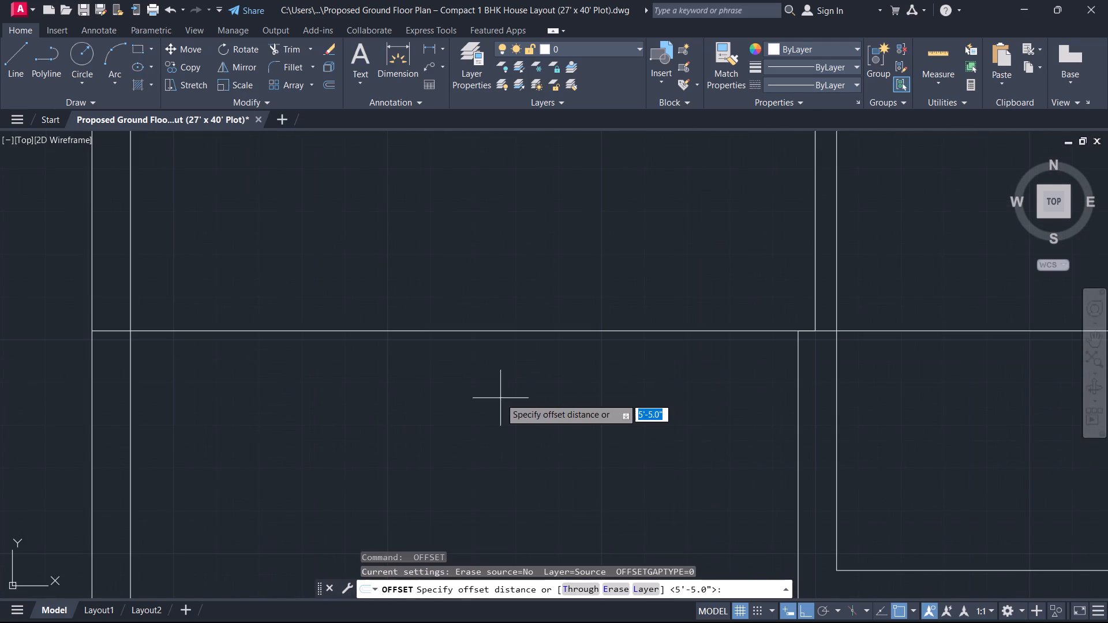
pyautogui.press('Escape')
pyautogui.write('o')
pyautogui.press('space')
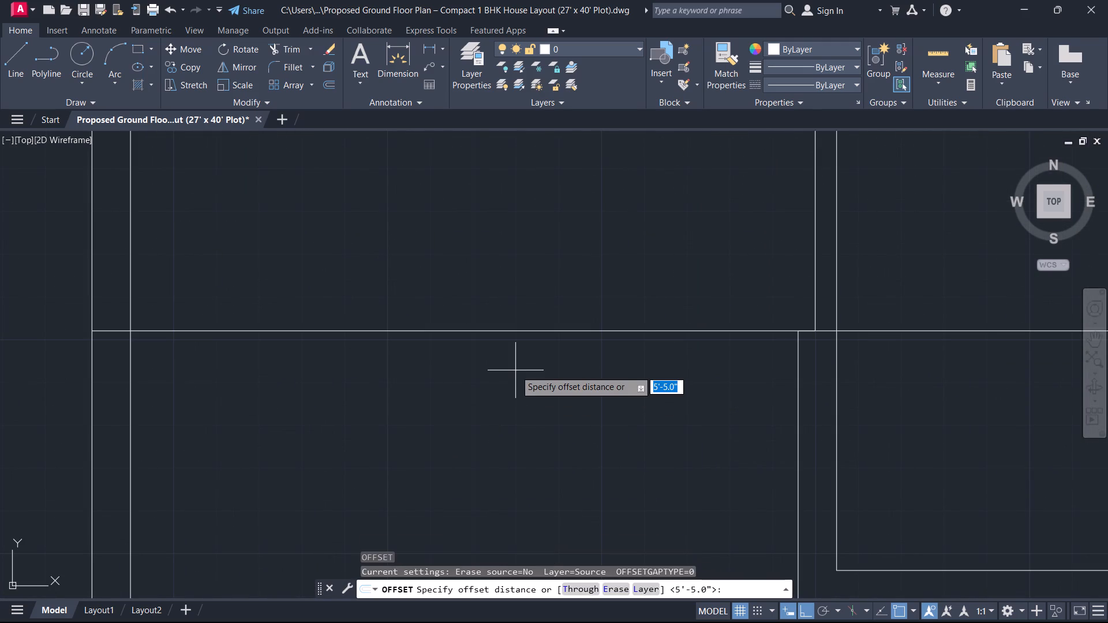
pyautogui.press('9')
pyautogui.press('Return')
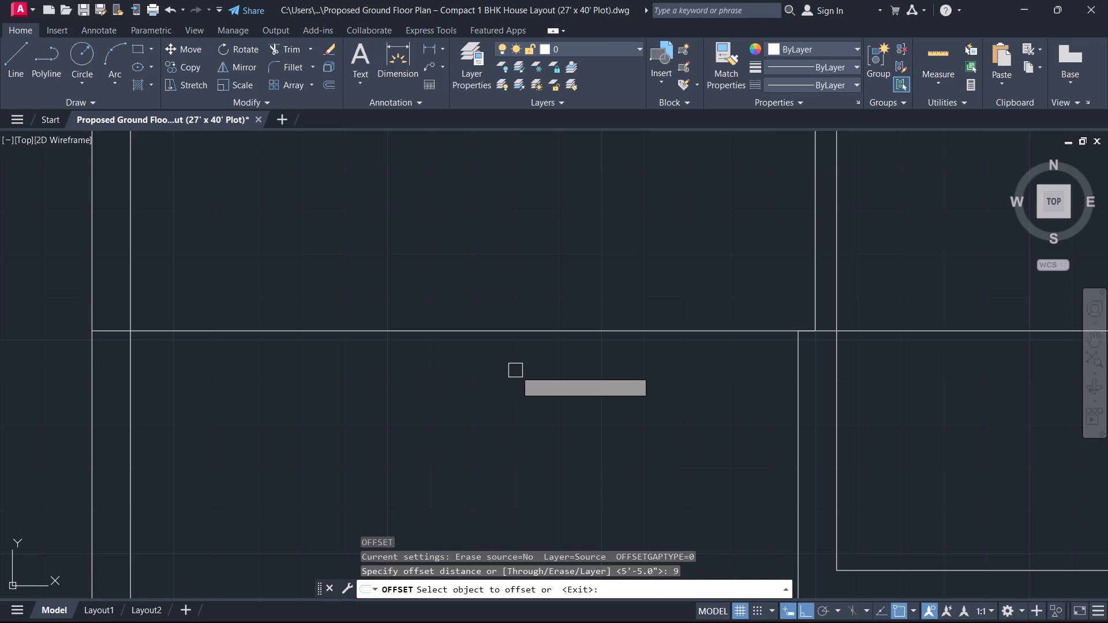
pyautogui.click(497, 339)
pyautogui.click(507, 321)
pyautogui.click(508, 333)
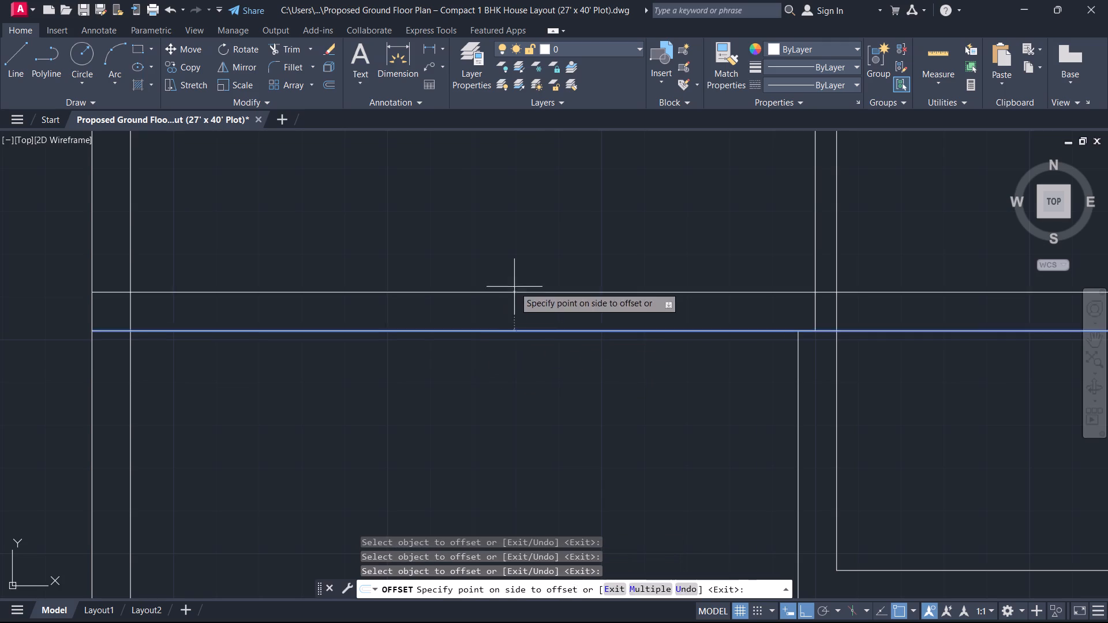
pyautogui.click(514, 287)
pyautogui.press('Escape')
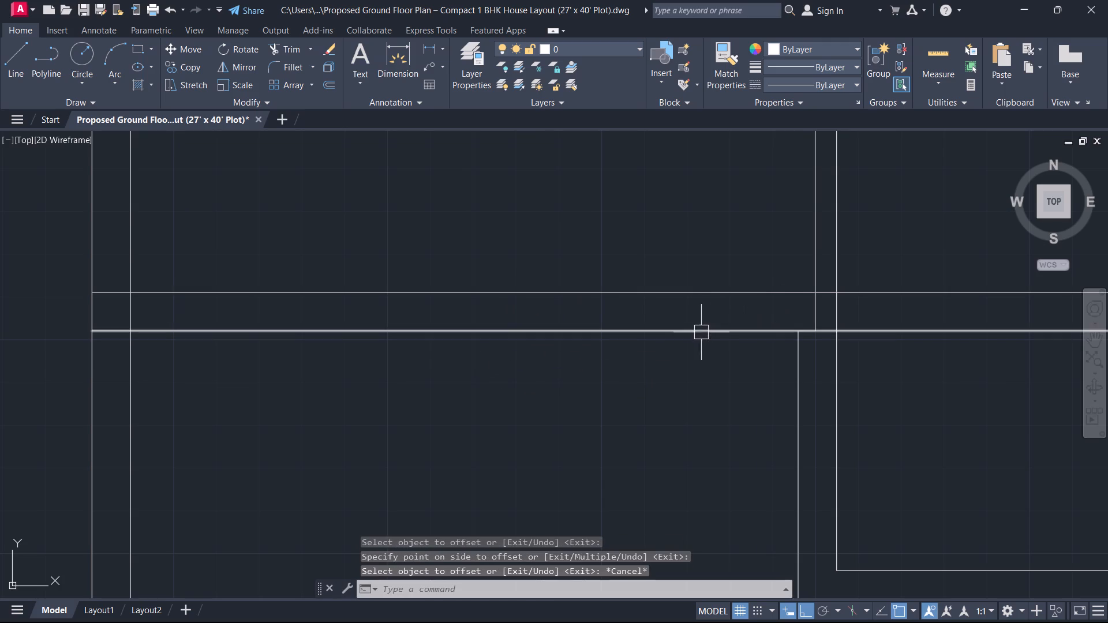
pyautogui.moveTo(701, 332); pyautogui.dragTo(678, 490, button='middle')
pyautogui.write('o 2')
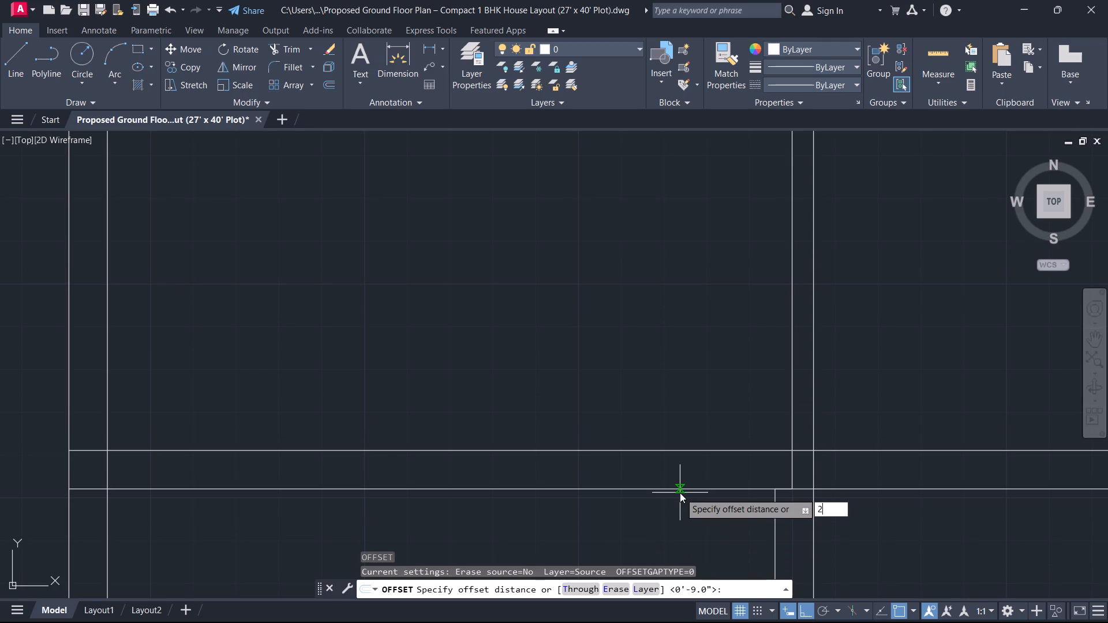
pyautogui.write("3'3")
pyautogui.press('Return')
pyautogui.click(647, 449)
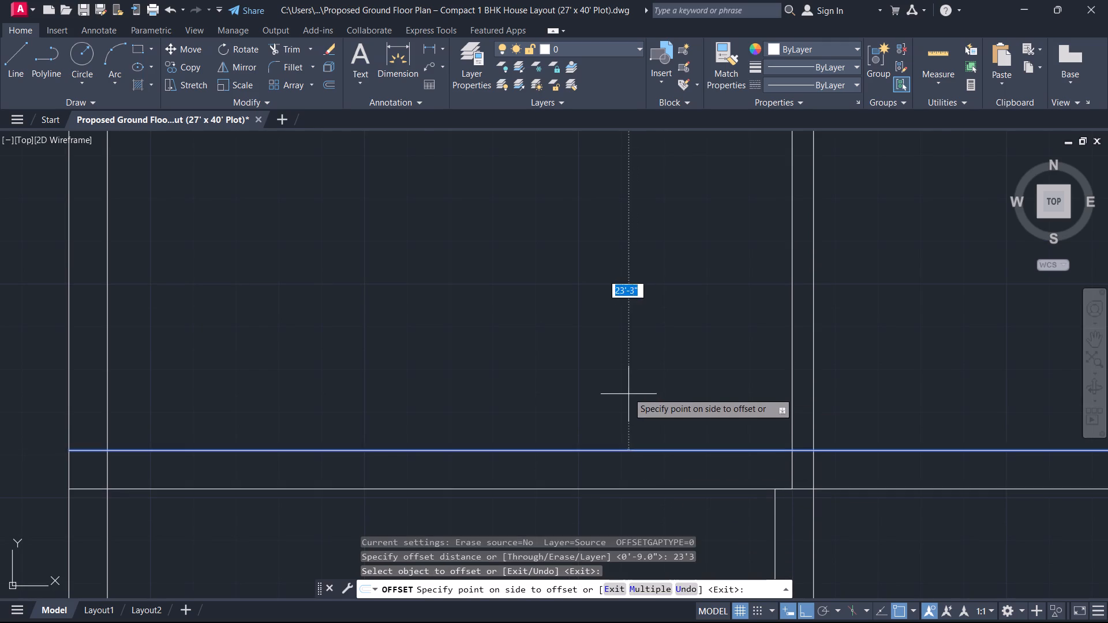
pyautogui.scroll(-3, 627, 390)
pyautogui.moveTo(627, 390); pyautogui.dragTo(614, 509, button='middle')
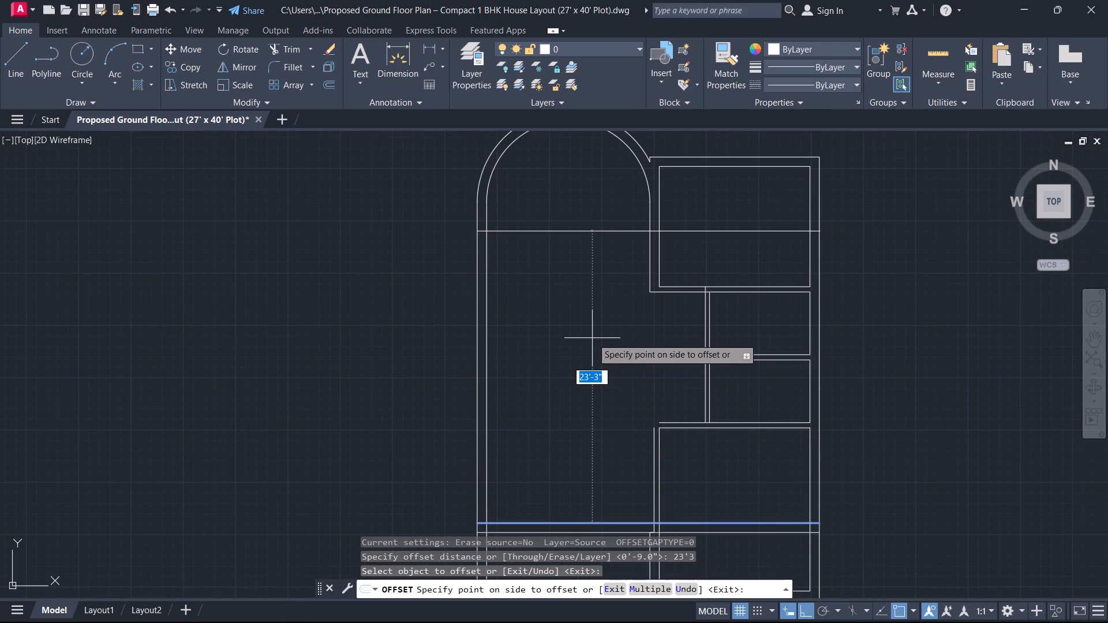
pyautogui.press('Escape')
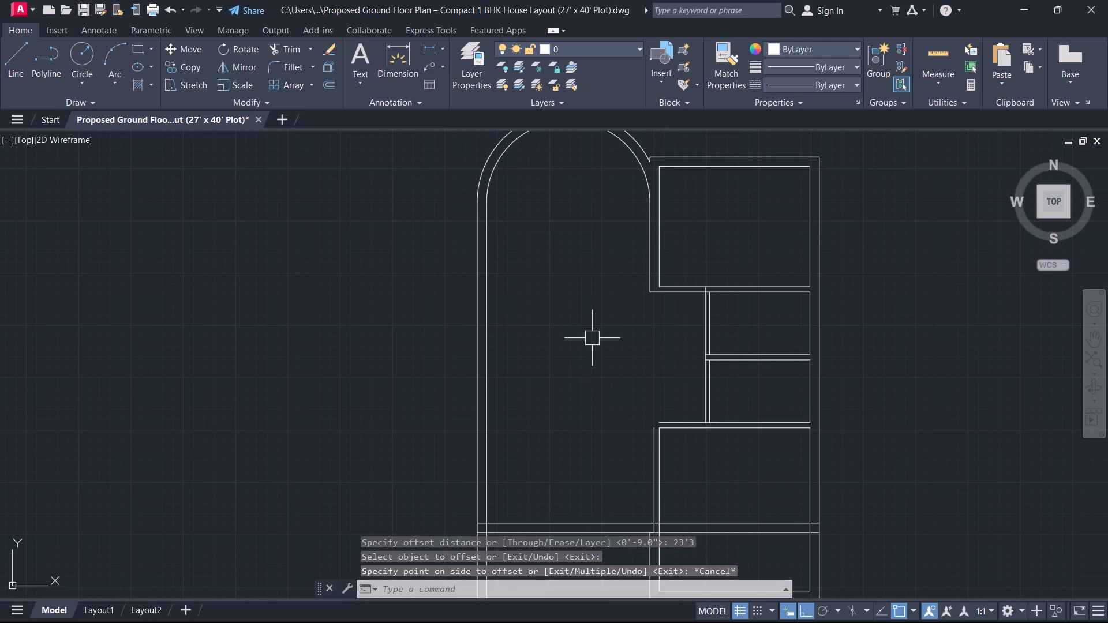
# Trim the bottom room's outer left wall line between the two new cross wall lines.
pyautogui.write('tr')
pyautogui.press('space')
pyautogui.scroll(1, 742, 406)
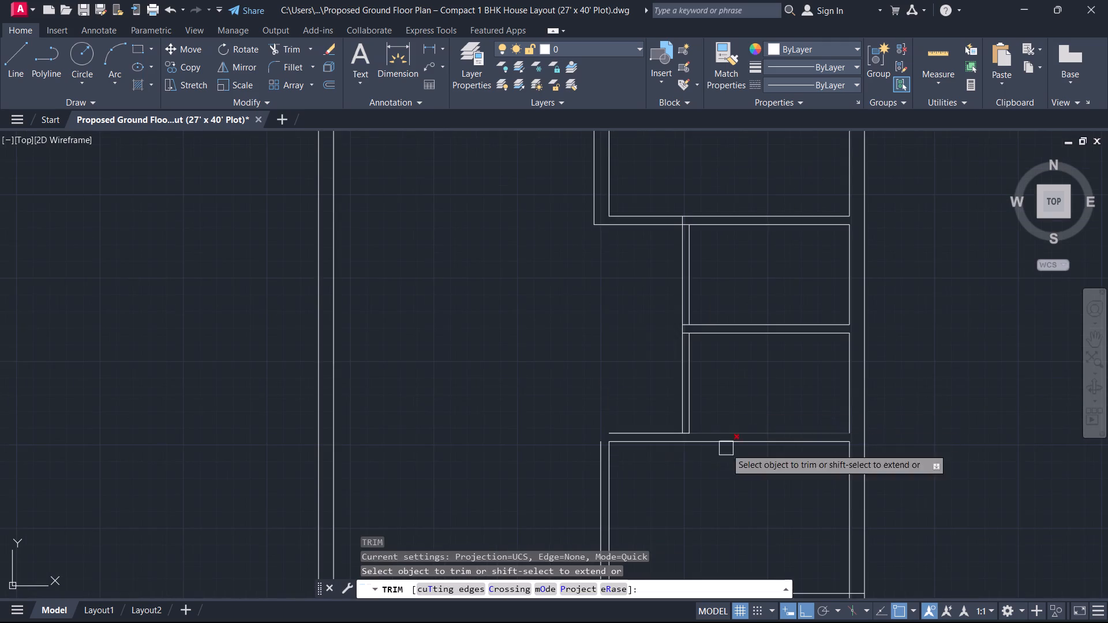
pyautogui.moveTo(725, 451); pyautogui.dragTo(778, 284, button='middle')
pyautogui.scroll(3, 673, 425)
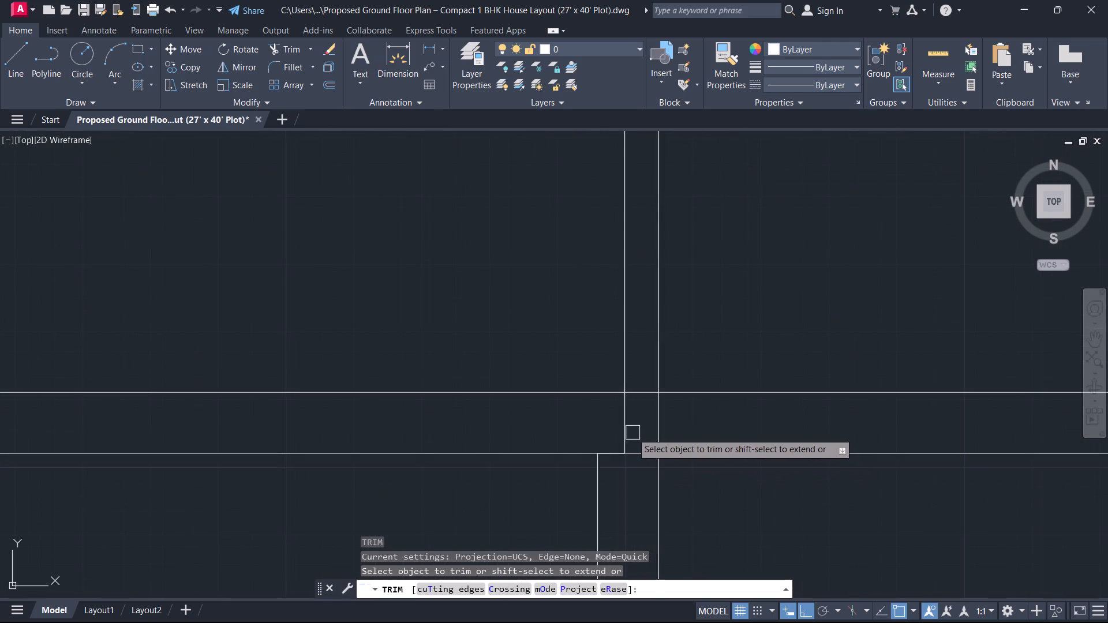
pyautogui.click(627, 429)
pyautogui.press('Escape')
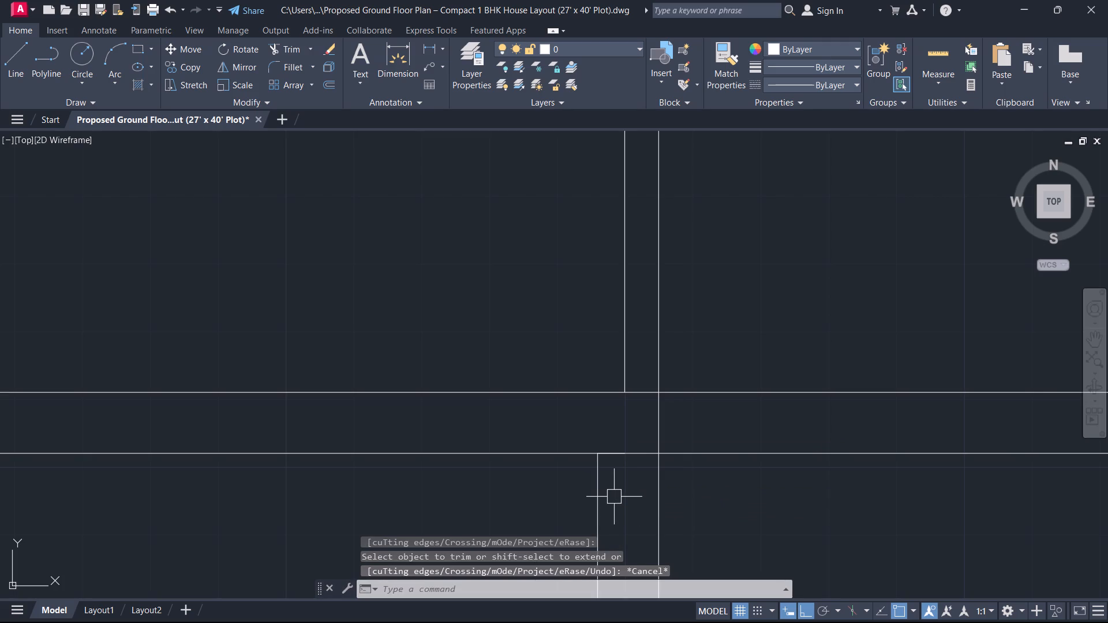
# Extend the lower vertical wall line beside the bottom room up to the upper cross wall line.
pyautogui.press('e')
pyautogui.press('x')
pyautogui.press('space')
pyautogui.click(596, 485)
pyautogui.press('Escape')
pyautogui.moveTo(714, 462); pyautogui.dragTo(709, 452)
pyautogui.press('Escape')
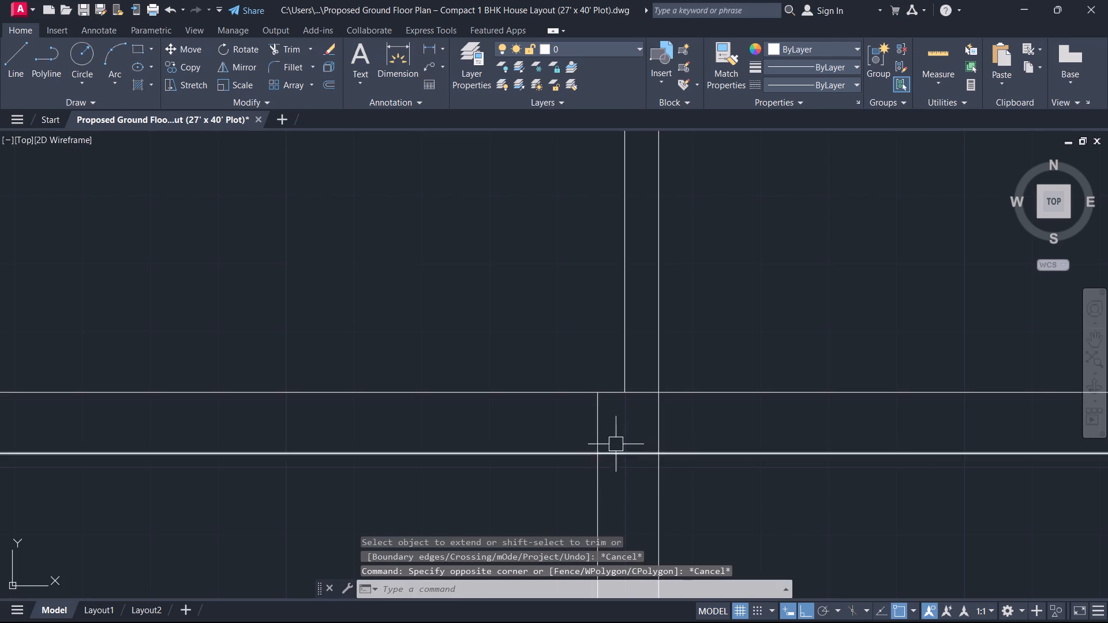
# Delete the short horizontal segment left at the jog between the bottom room's two outer left wall lines.
pyautogui.scroll(1, 546, 424)
pyautogui.moveTo(548, 446); pyautogui.dragTo(559, 451)
pyautogui.click(861, 496)
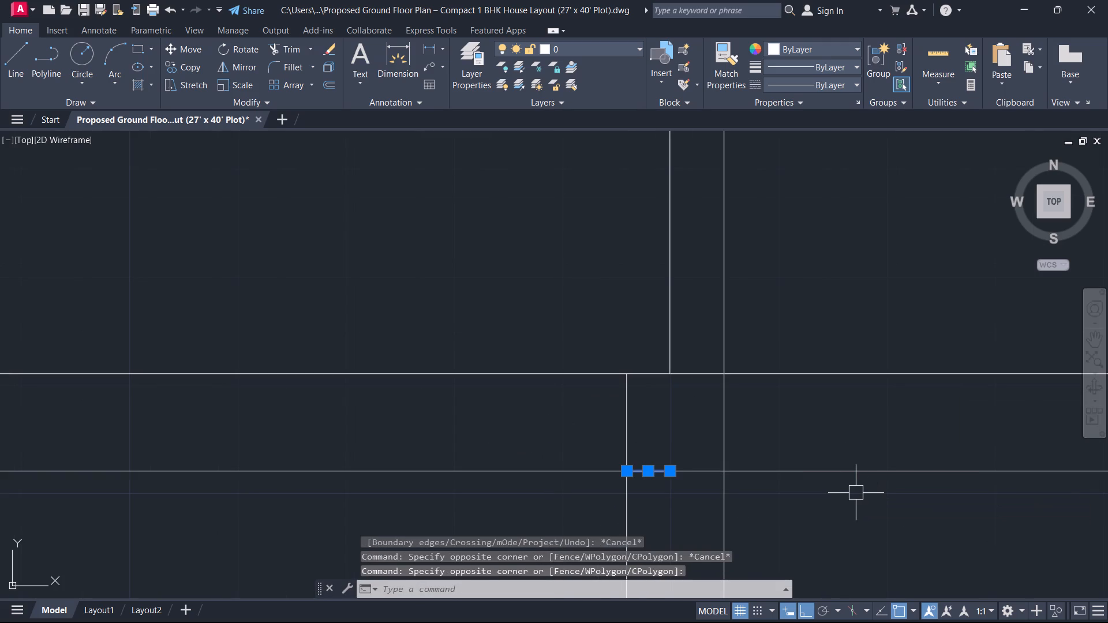
pyautogui.press('Delete')
# Trim both cross wall lines where they run past the bottom room's outer left wall lines and across the room.
pyautogui.press('t')
pyautogui.press('r')
pyautogui.press('space')
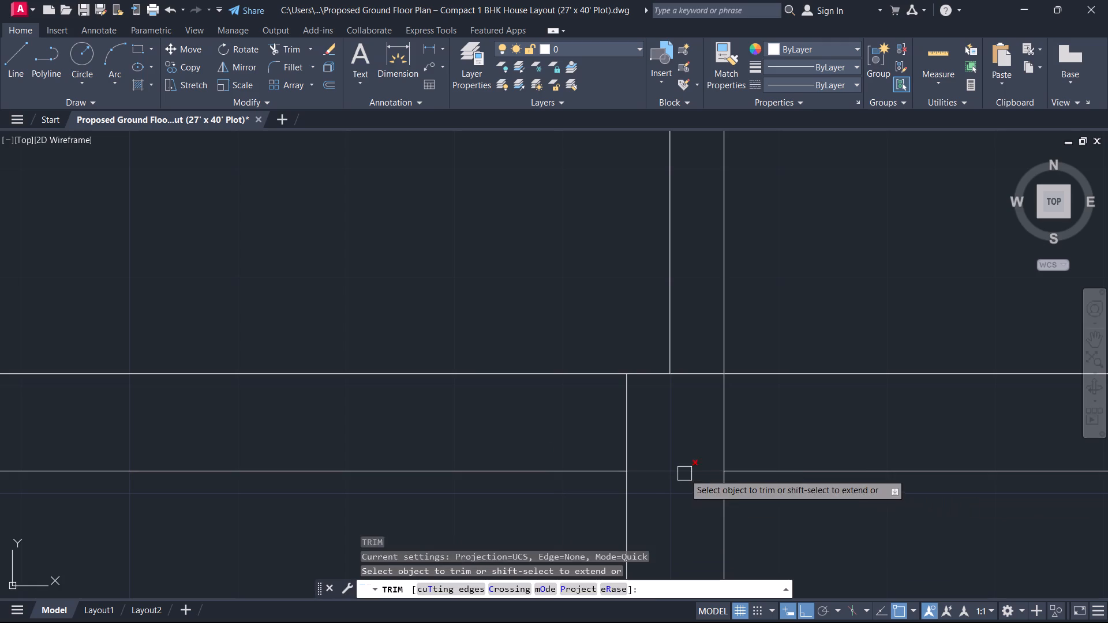
pyautogui.click(684, 474)
pyautogui.click(841, 462)
pyautogui.moveTo(825, 509); pyautogui.dragTo(825, 502)
pyautogui.moveTo(829, 346); pyautogui.dragTo(836, 363)
pyautogui.click(830, 436)
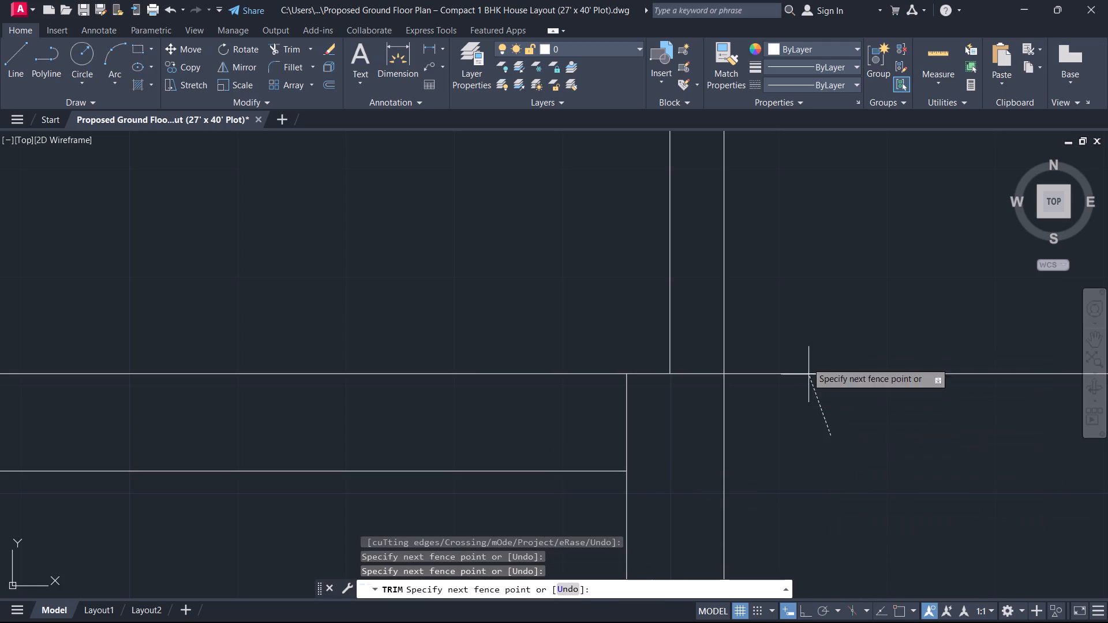
pyautogui.click(793, 317)
pyautogui.press('Escape')
pyautogui.press('space')
pyautogui.click(694, 378)
pyautogui.press('space')
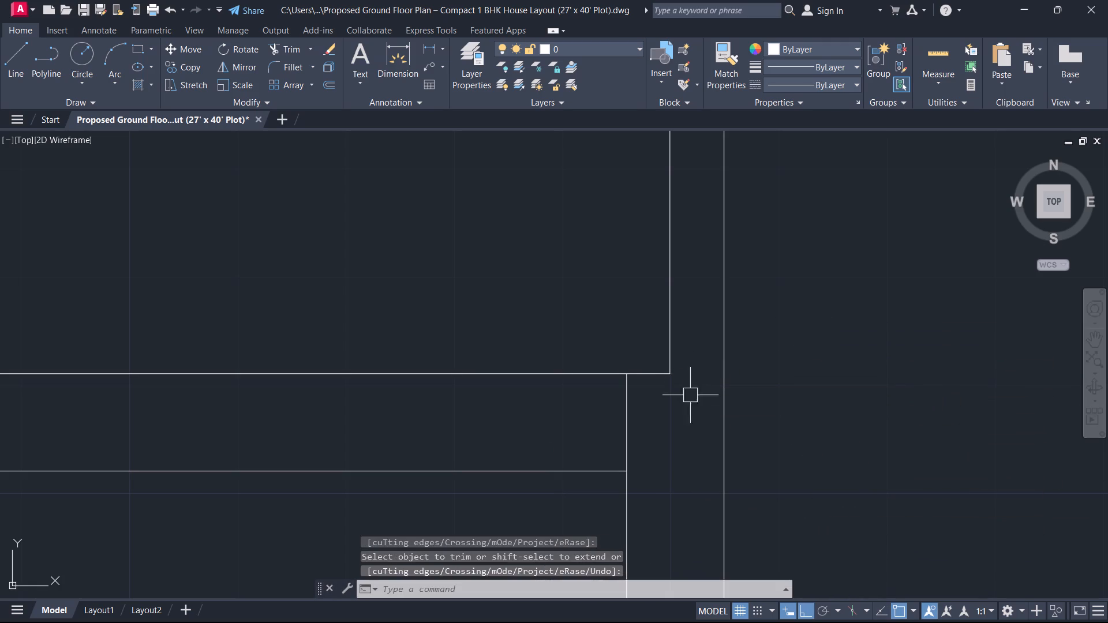
pyautogui.press('Escape')
pyautogui.click(589, 326)
pyautogui.click(671, 429)
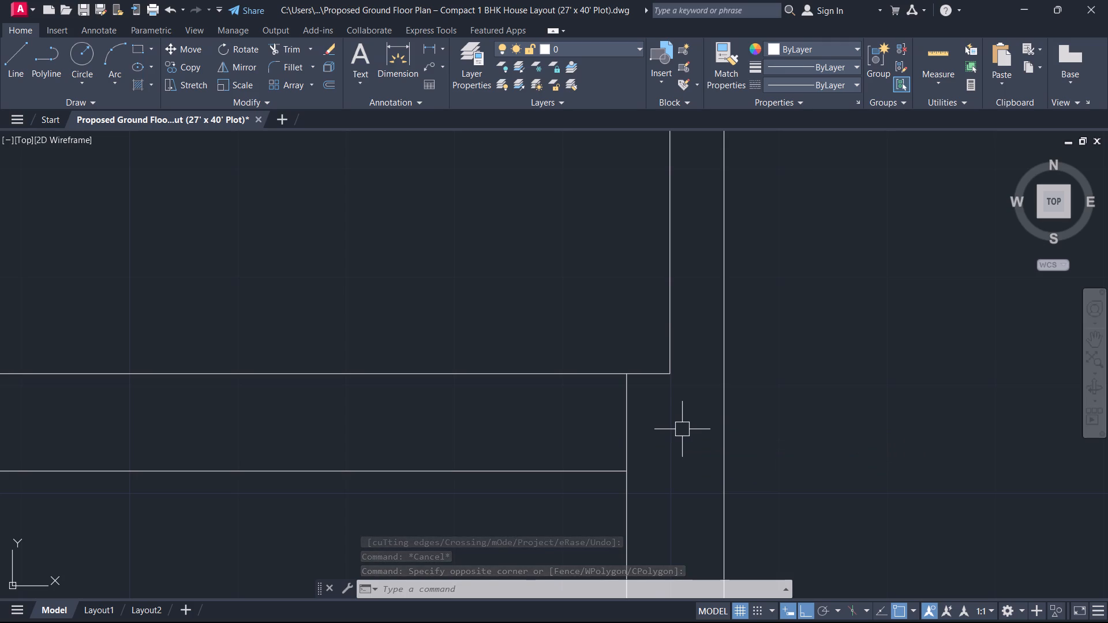
# Fillet the bottom room's outer left wall line with the upper horizontal wall line to close the room's upper left corner.
pyautogui.scroll(-6, 800, 588)
pyautogui.scroll(1, 681, 280)
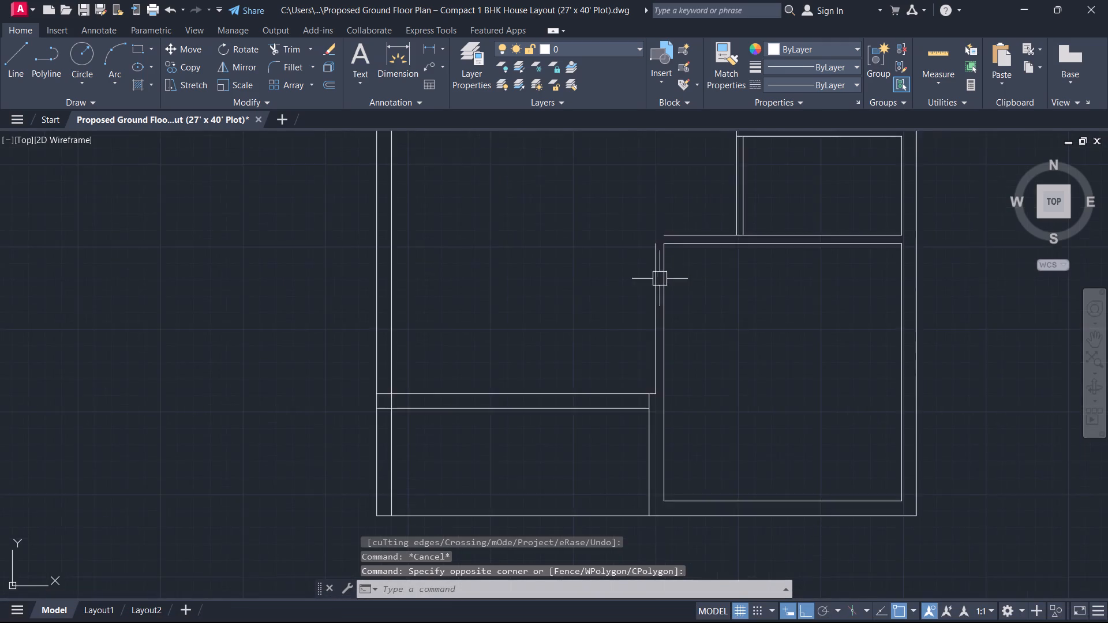
pyautogui.scroll(2, 652, 280)
pyautogui.press('f')
pyautogui.press('space')
pyautogui.click(682, 299)
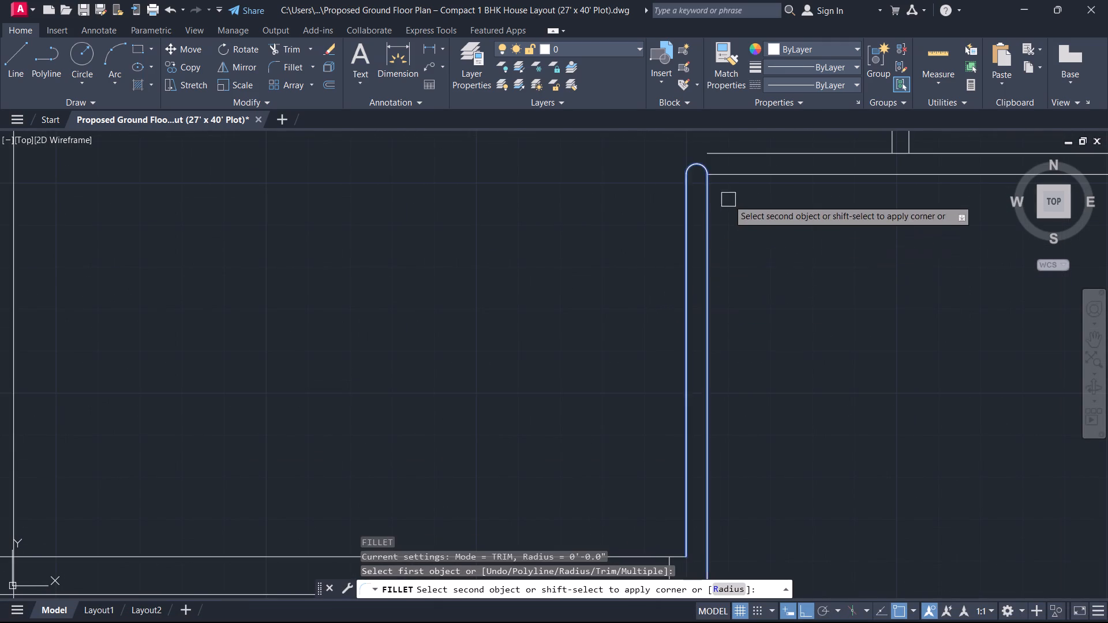
pyautogui.click(751, 149)
pyautogui.press('Escape')
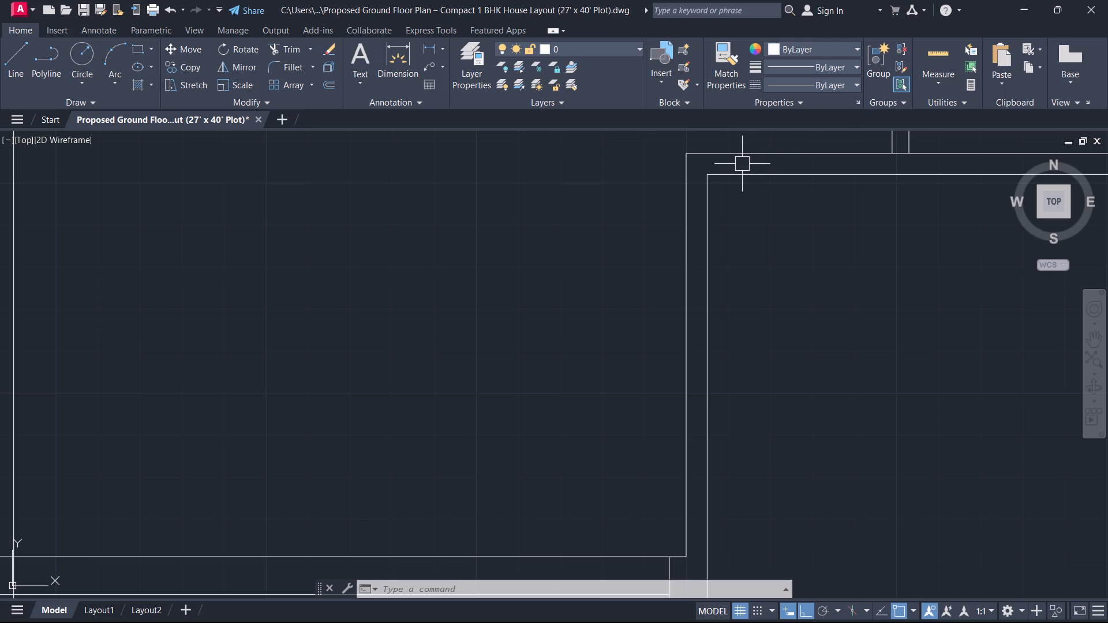
# Offset the short vertical wall line below the cross wall 4" to the left.
pyautogui.scroll(-4, 462, 283)
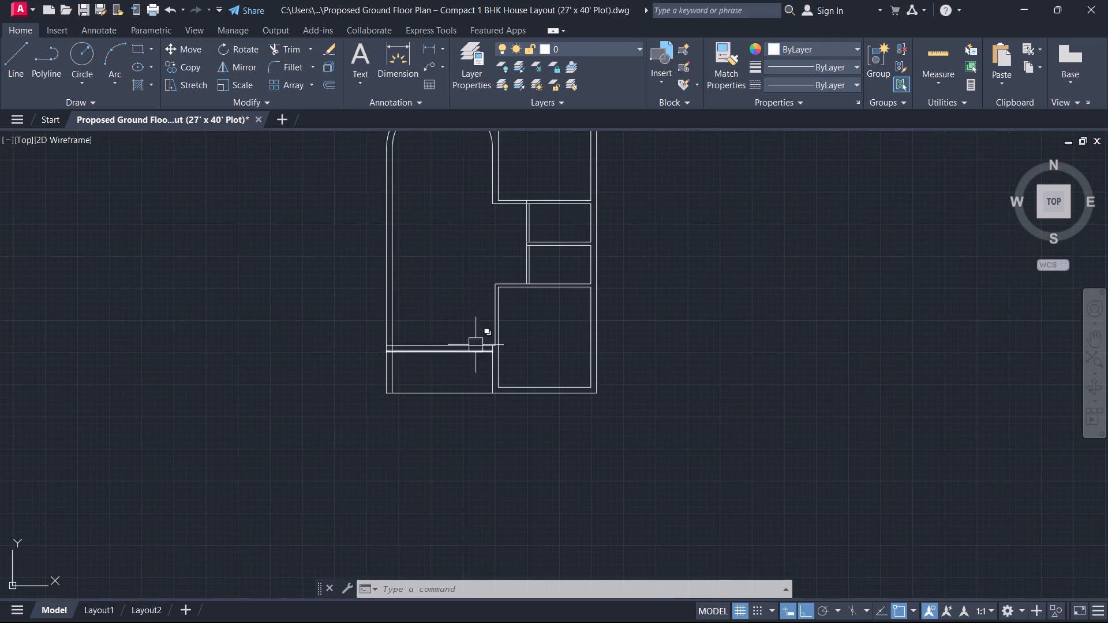
pyautogui.moveTo(495, 284); pyautogui.dragTo(657, 336, button='middle')
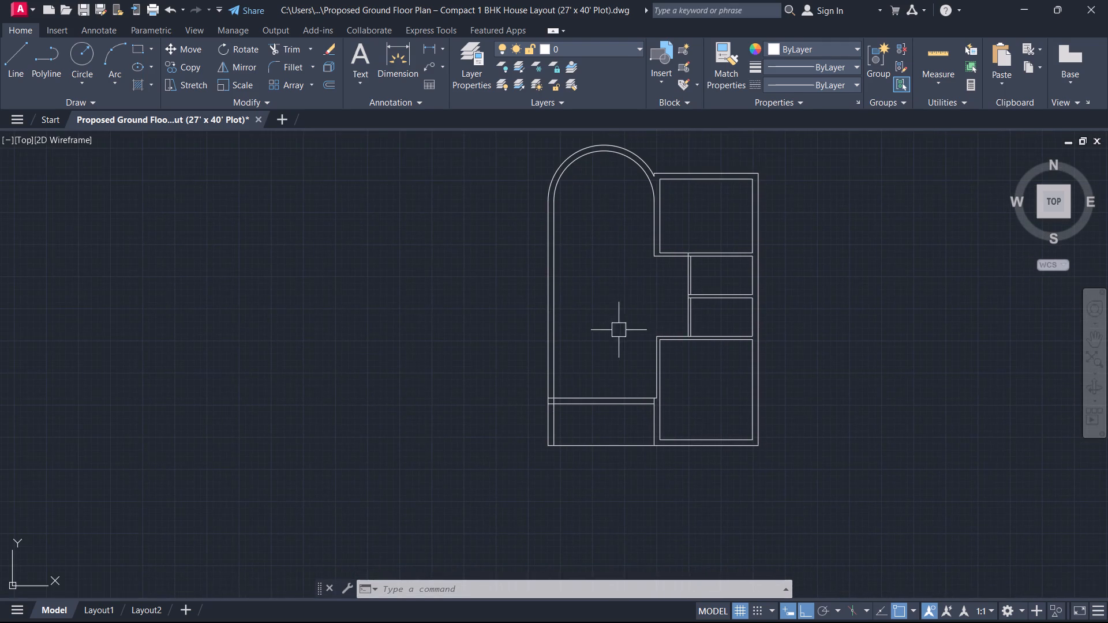
pyautogui.moveTo(616, 332); pyautogui.dragTo(498, 267, button='middle')
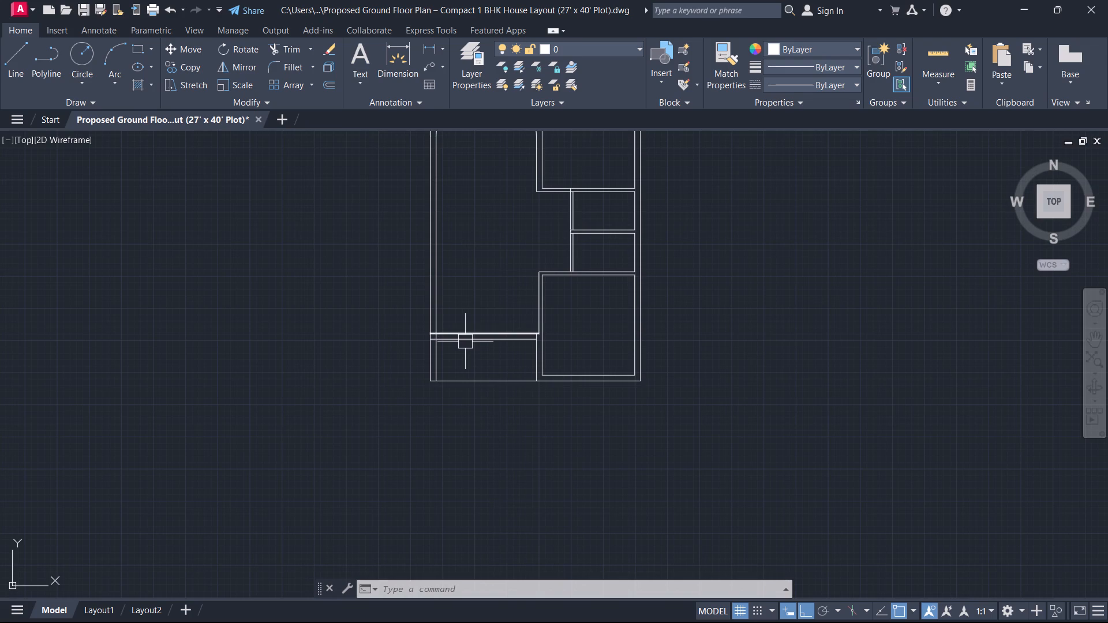
pyautogui.write('o')
pyautogui.press('space')
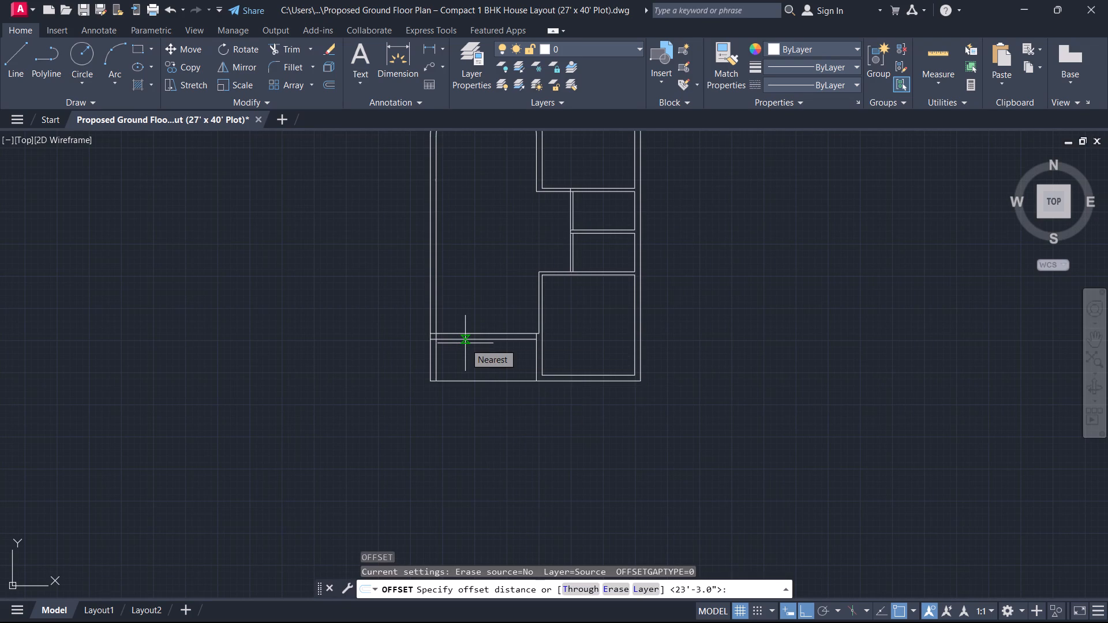
pyautogui.press('4')
pyautogui.press('Return')
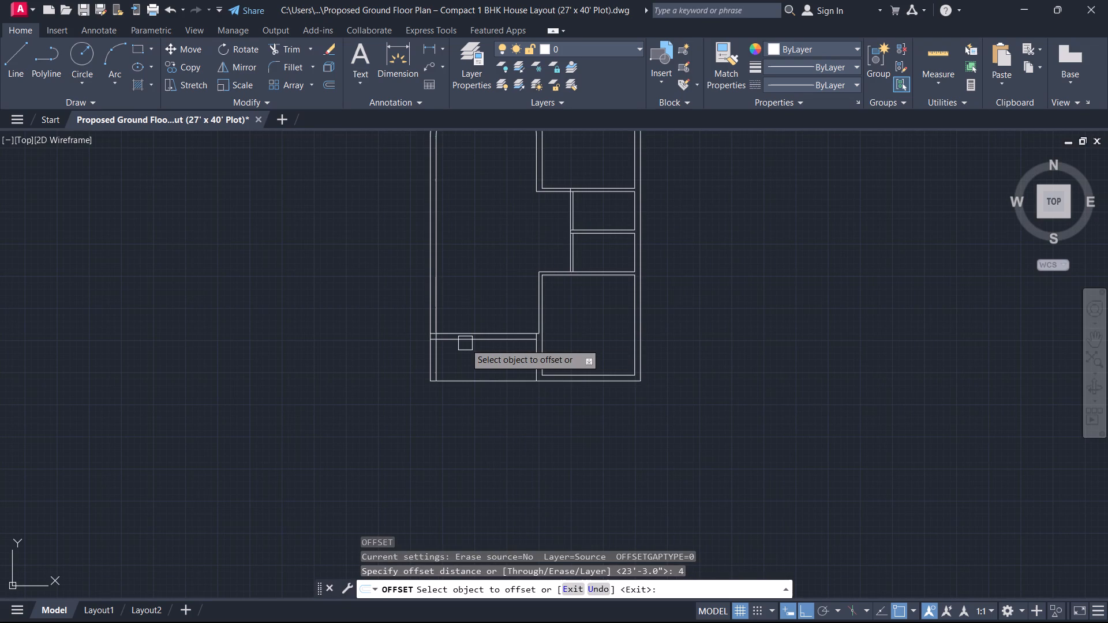
pyautogui.scroll(3, 558, 336)
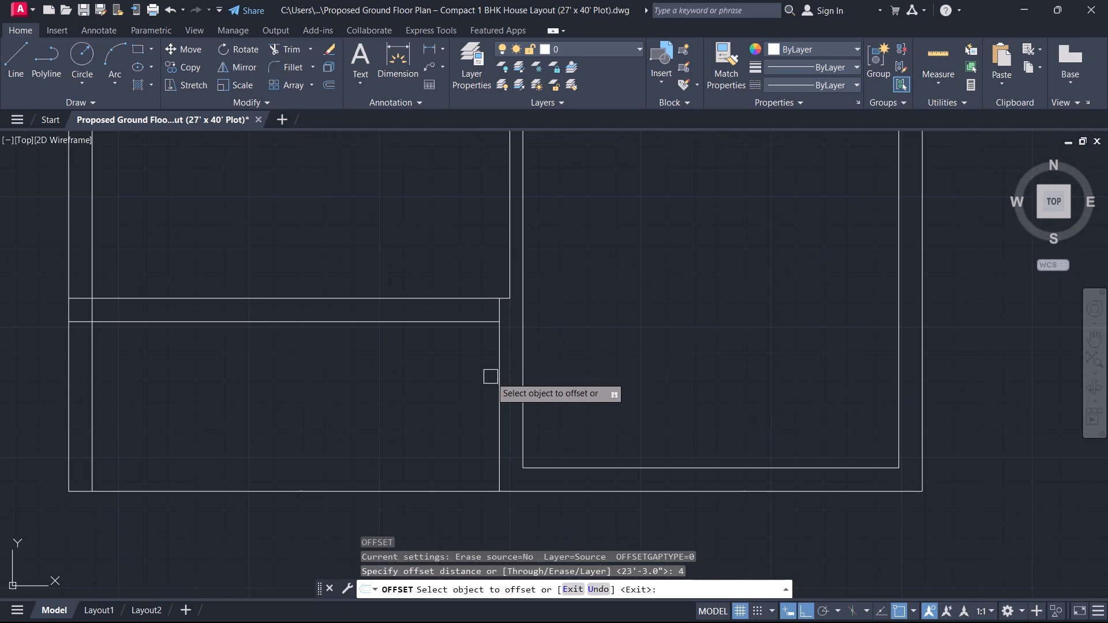
pyautogui.click(495, 380)
pyautogui.click(428, 385)
pyautogui.press('Escape')
# Offset the left one of the two short vertical lines at the cross wall's right end 4' to the left.
pyautogui.write('o')
pyautogui.press('space')
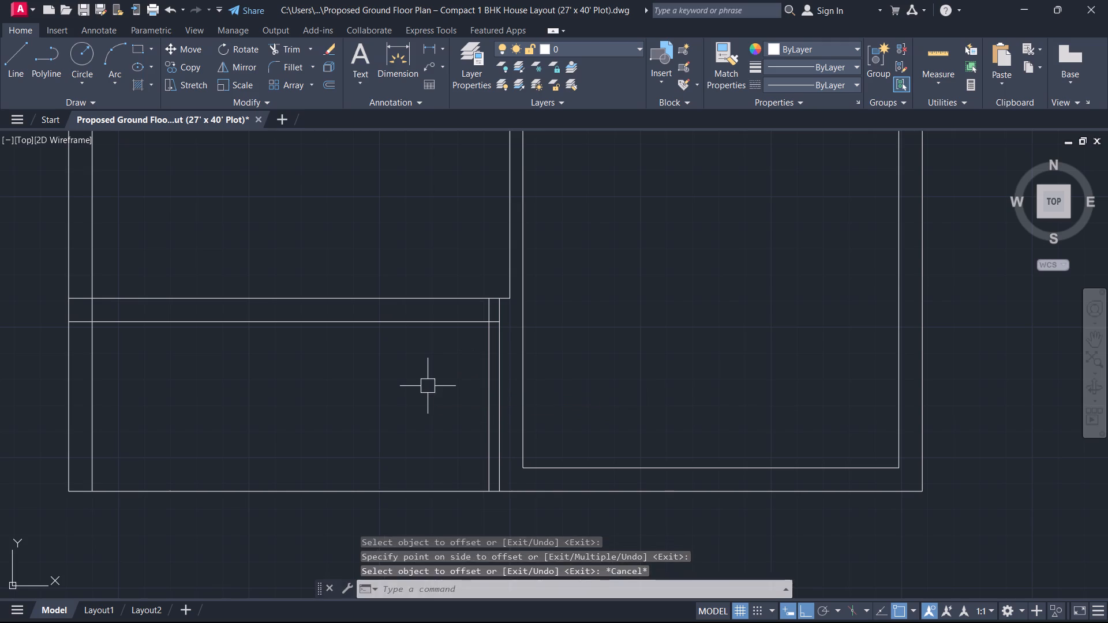
pyautogui.write("4'")
pyautogui.press('Return')
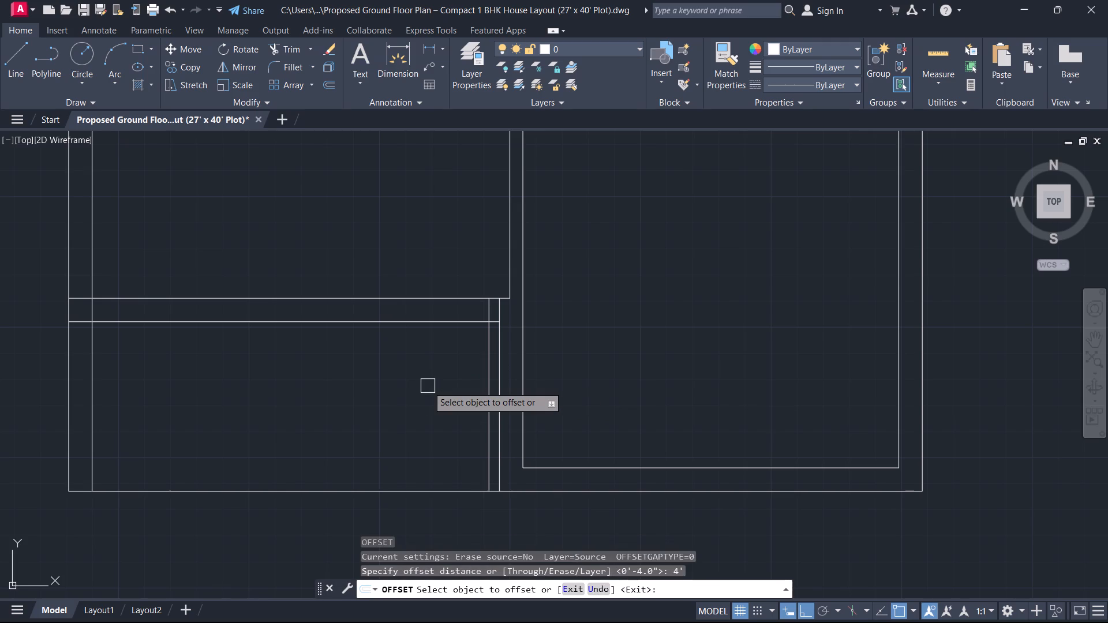
pyautogui.scroll(1, 428, 386)
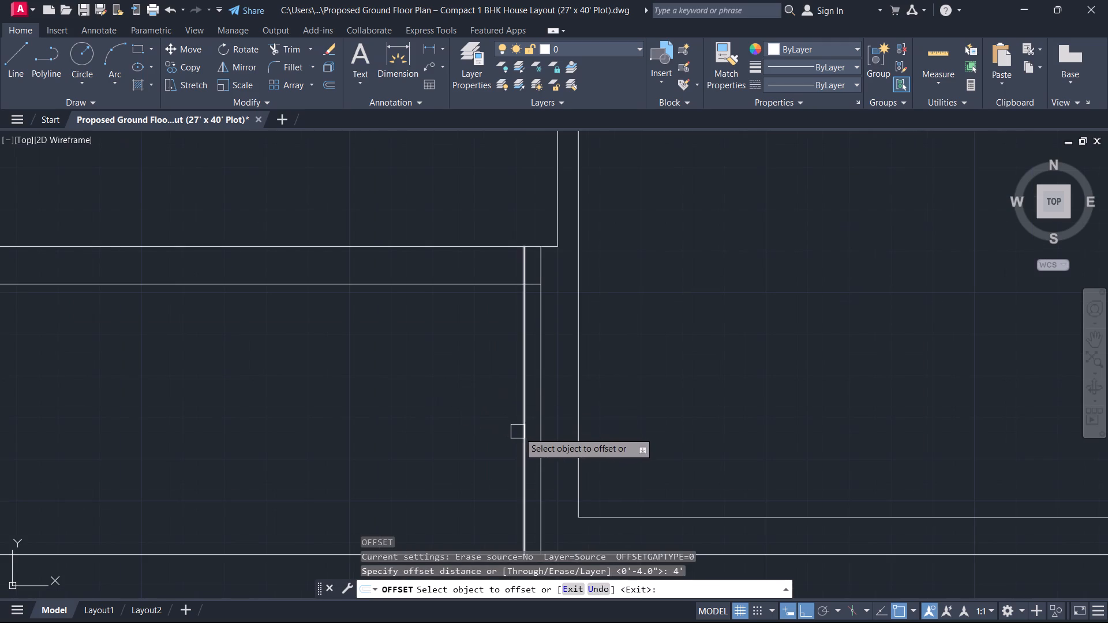
pyautogui.moveTo(519, 433); pyautogui.dragTo(514, 431)
pyautogui.click(454, 415)
pyautogui.press('Escape')
# Trim the jamb lines below the cross wall, the wall lines between them and the leftover line at the stub to open the 4' doorway.
pyautogui.write('tr')
pyautogui.press('space')
pyautogui.scroll(1, 481, 406)
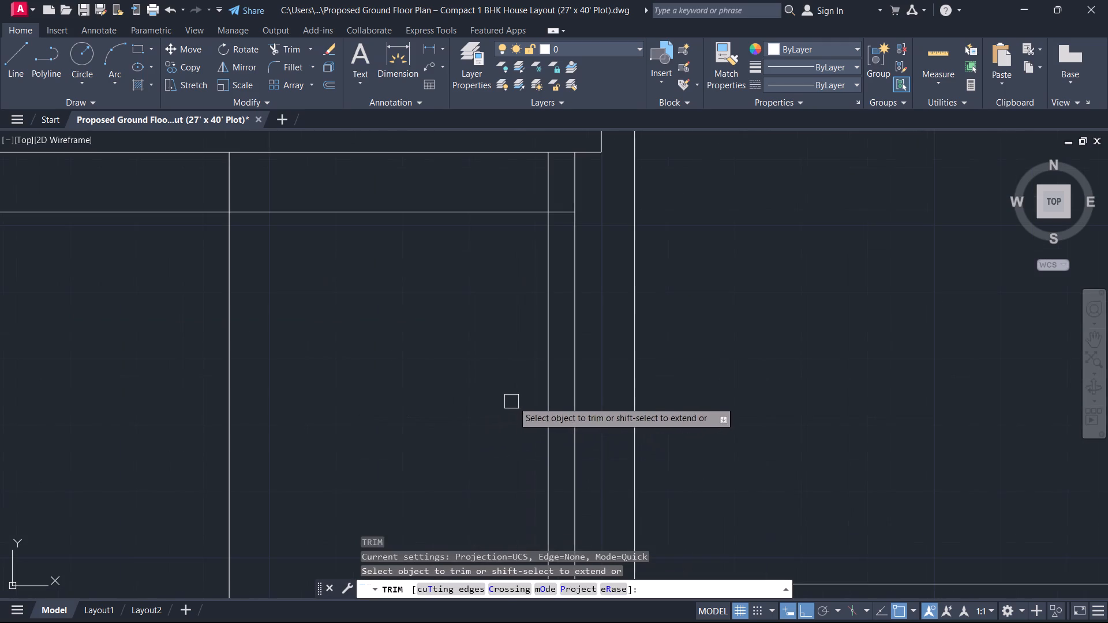
pyautogui.click(548, 418)
pyautogui.click(289, 403)
pyautogui.click(13, 388)
pyautogui.moveTo(328, 333); pyautogui.dragTo(398, 468, button='middle')
pyautogui.moveTo(427, 453); pyautogui.dragTo(431, 441)
pyautogui.click(454, 241)
pyautogui.click(650, 324)
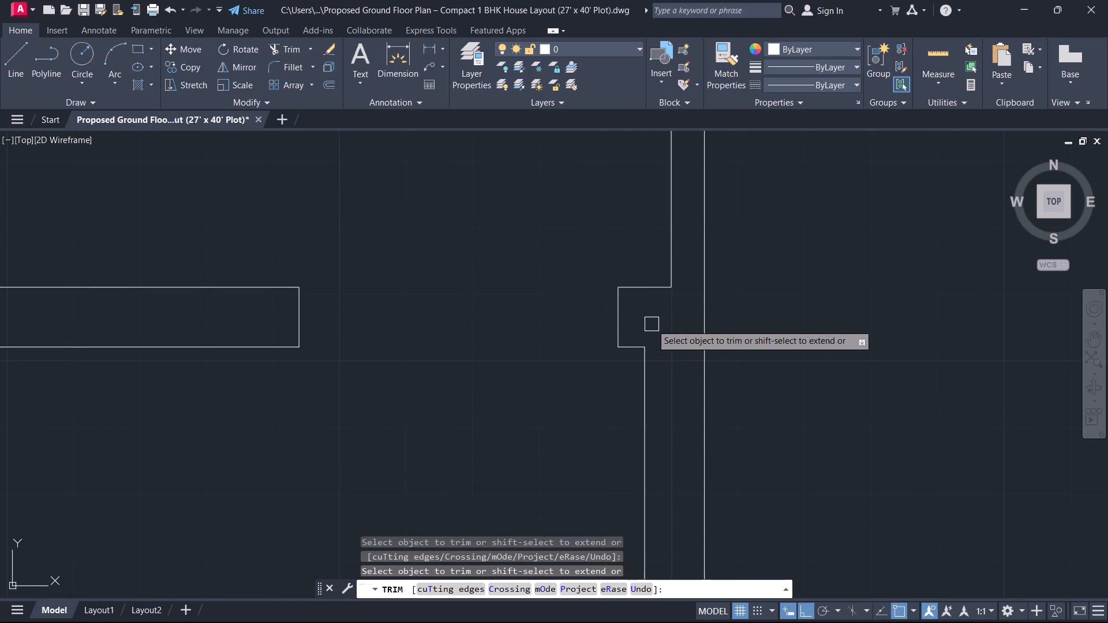
pyautogui.press('Escape')
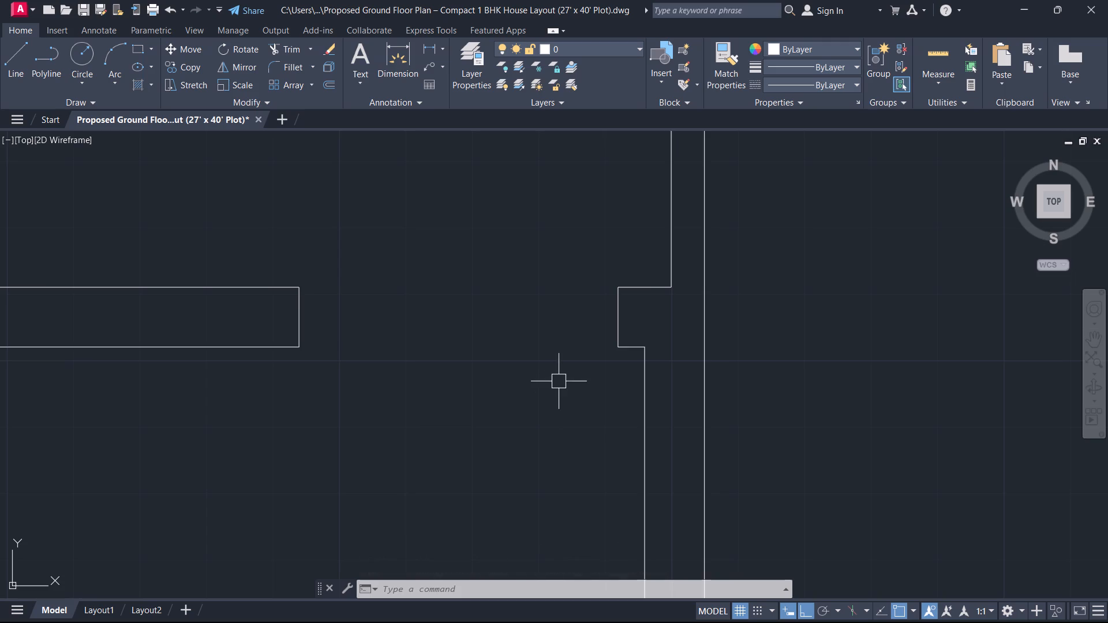
# Trim the crossing lines where the cross wall meets the plan's left outer wall to leave a clean T-junction.
pyautogui.moveTo(491, 380); pyautogui.dragTo(457, 433, button='middle')
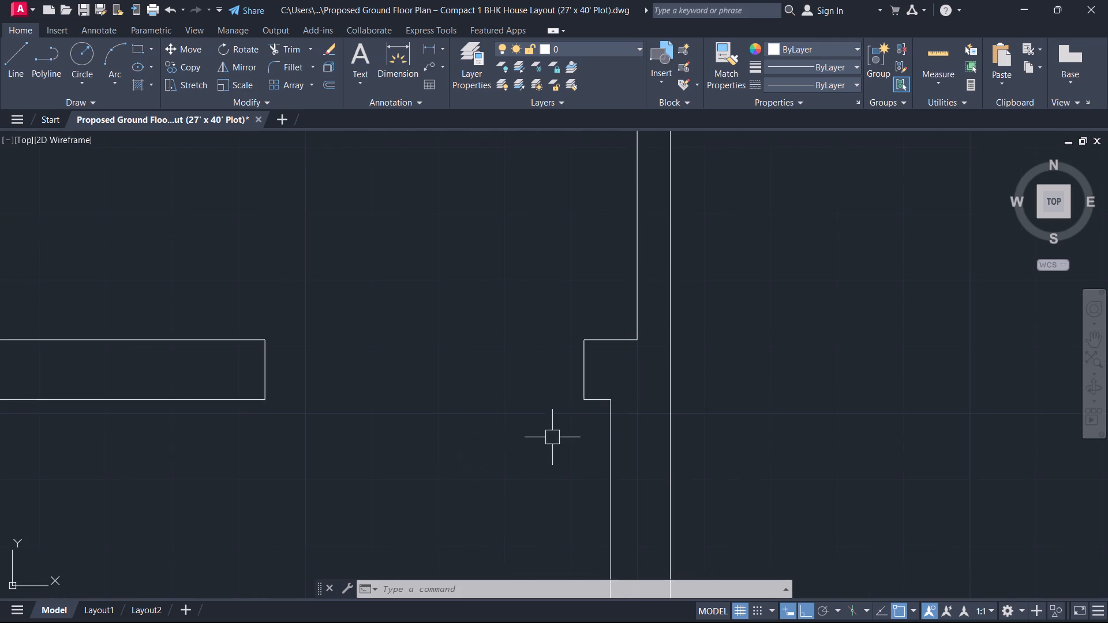
pyautogui.scroll(-1, 554, 442)
pyautogui.moveTo(553, 444); pyautogui.dragTo(518, 550, button='middle')
pyautogui.scroll(-1, 516, 551)
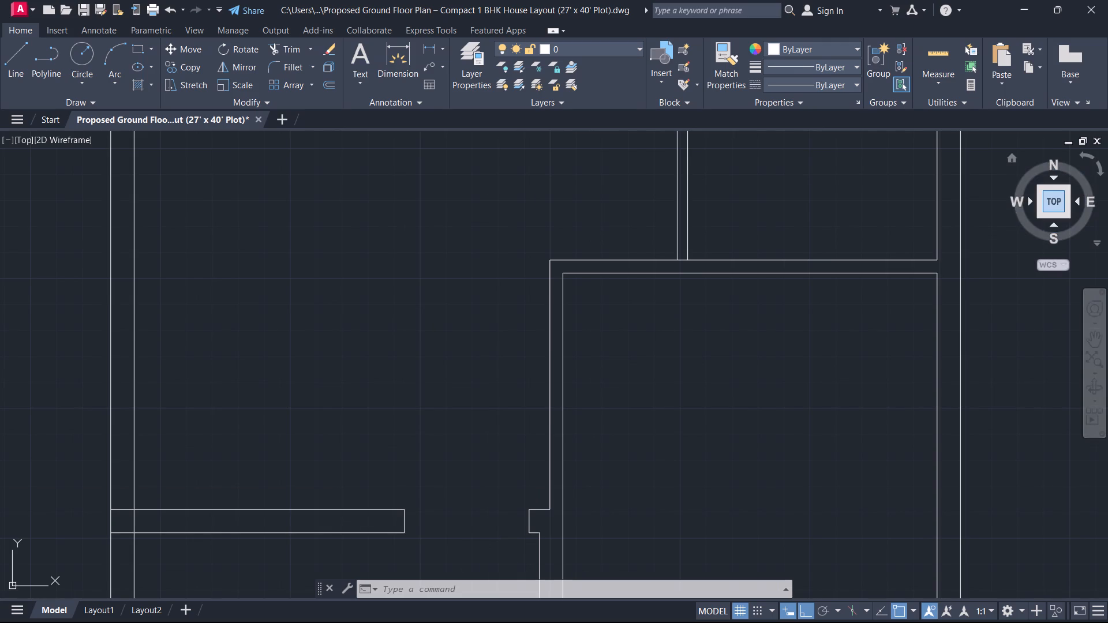
pyautogui.scroll(-2, 763, 377)
pyautogui.moveTo(763, 377); pyautogui.dragTo(830, 426, button='middle')
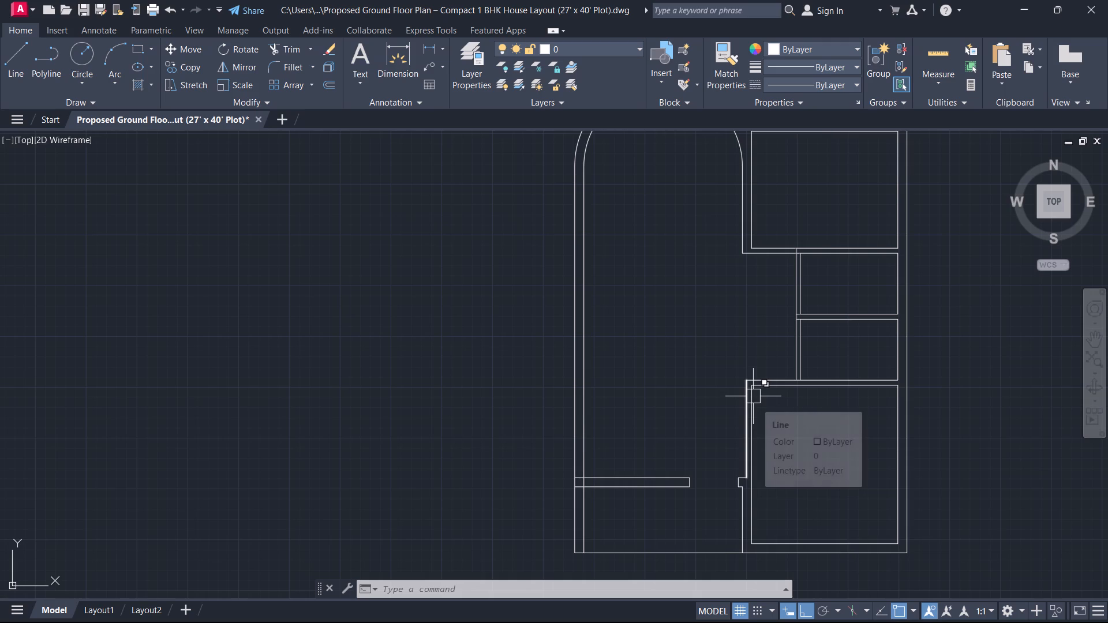
pyautogui.moveTo(740, 364); pyautogui.dragTo(1072, 382, button='middle')
pyautogui.scroll(1, 740, 364)
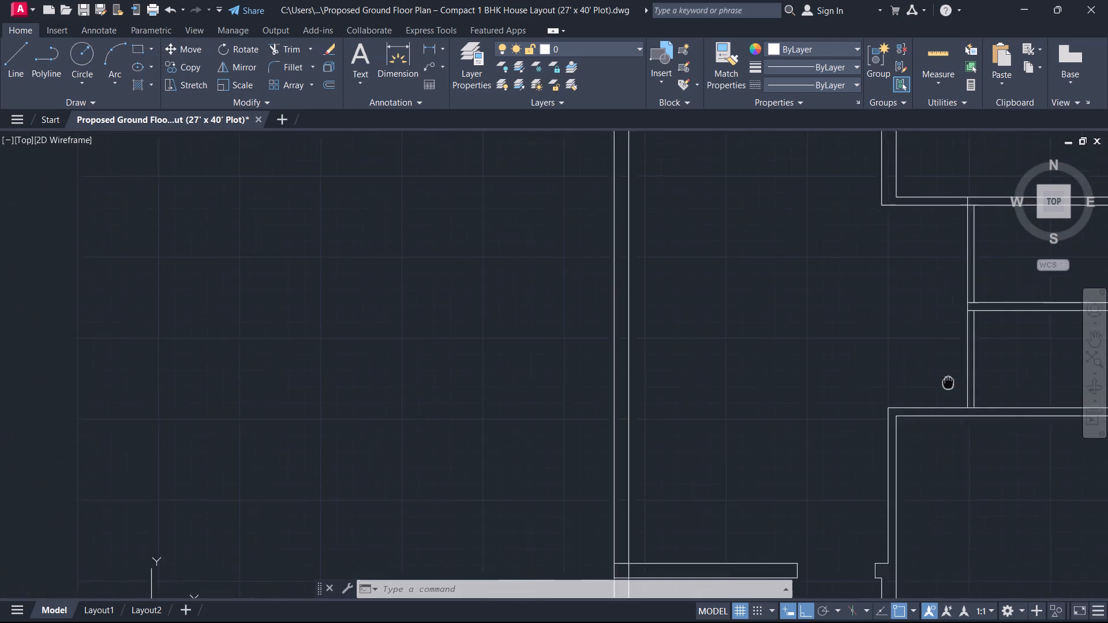
pyautogui.moveTo(1072, 382); pyautogui.dragTo(1091, 381, button='middle')
pyautogui.moveTo(920, 464); pyautogui.dragTo(914, 269, button='middle')
pyautogui.scroll(1, 916, 465)
pyautogui.scroll(1, 792, 445)
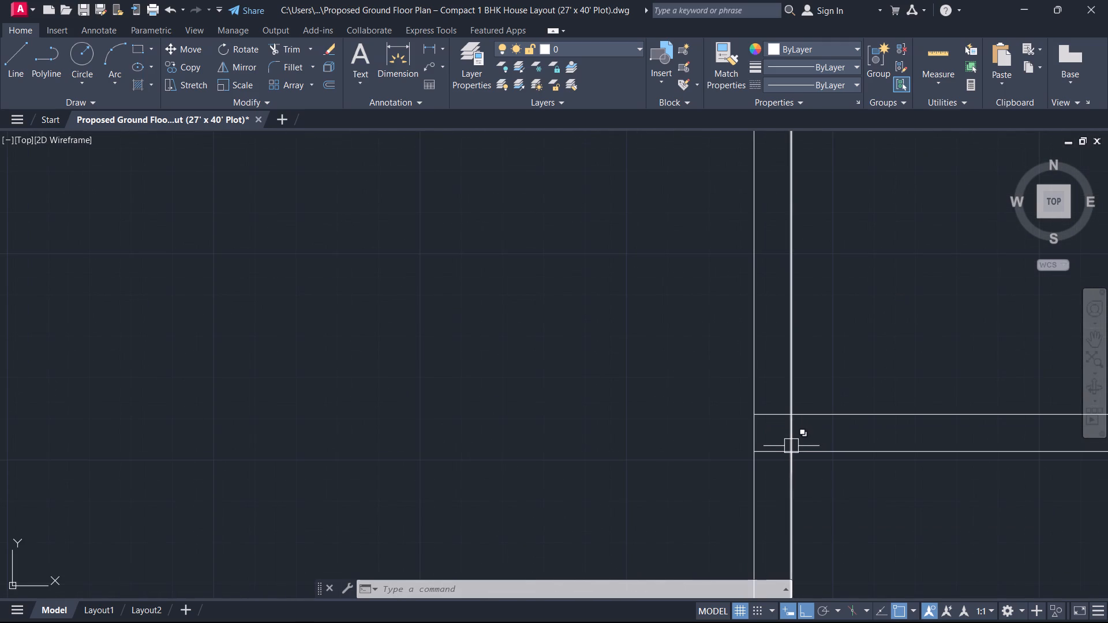
pyautogui.write('tr')
pyautogui.press('space')
pyautogui.scroll(2, 791, 446)
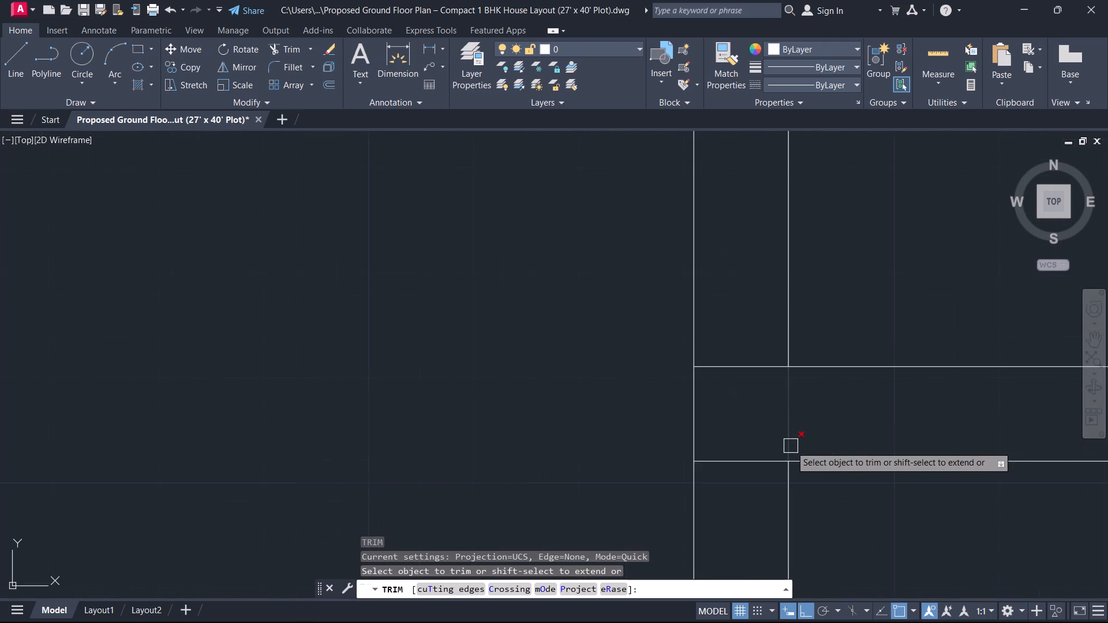
pyautogui.click(791, 438)
pyautogui.doubleClick(734, 453)
pyautogui.click(736, 494)
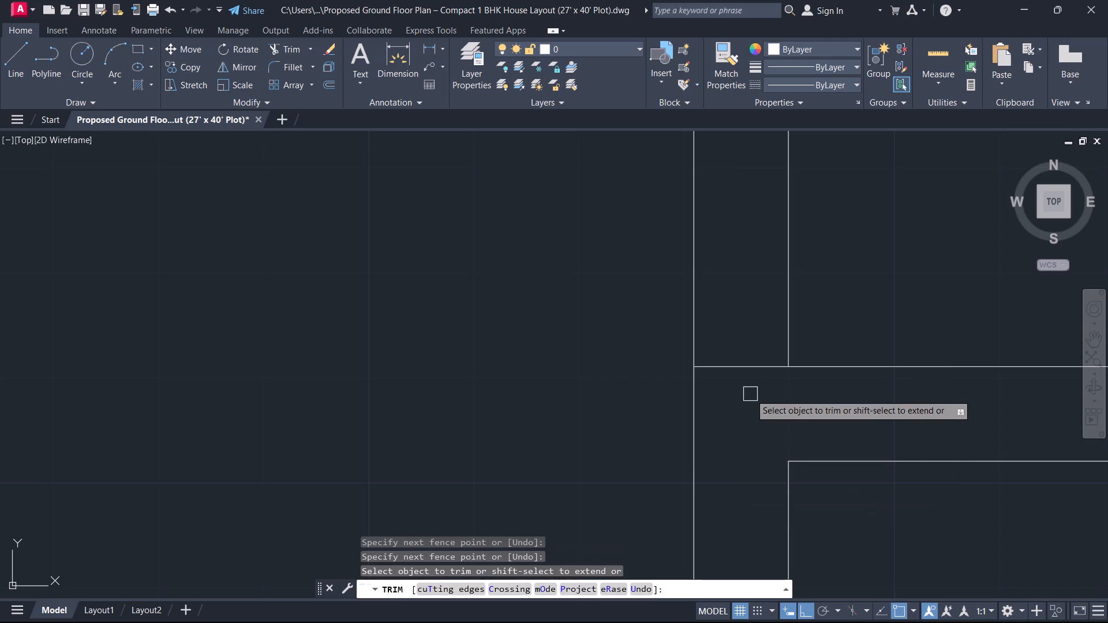
pyautogui.click(744, 358)
pyautogui.click(747, 391)
pyautogui.press('Escape')
# Extend the top room's bottom inner wall line left across the wall thickness to the outer wall line.
pyautogui.scroll(-5, 784, 380)
pyautogui.moveTo(832, 350); pyautogui.dragTo(791, 375, button='middle')
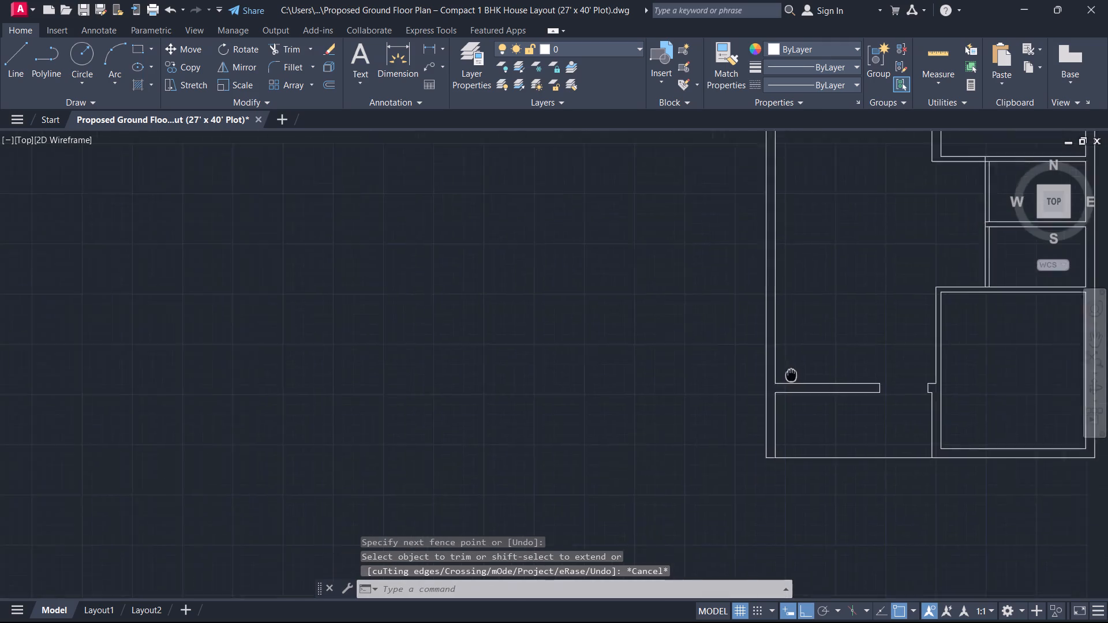
pyautogui.moveTo(791, 375); pyautogui.dragTo(664, 478, button='middle')
pyautogui.middleClick(663, 479)
pyautogui.moveTo(720, 404); pyautogui.dragTo(725, 485, button='middle')
pyautogui.moveTo(721, 451); pyautogui.dragTo(687, 565, button='middle')
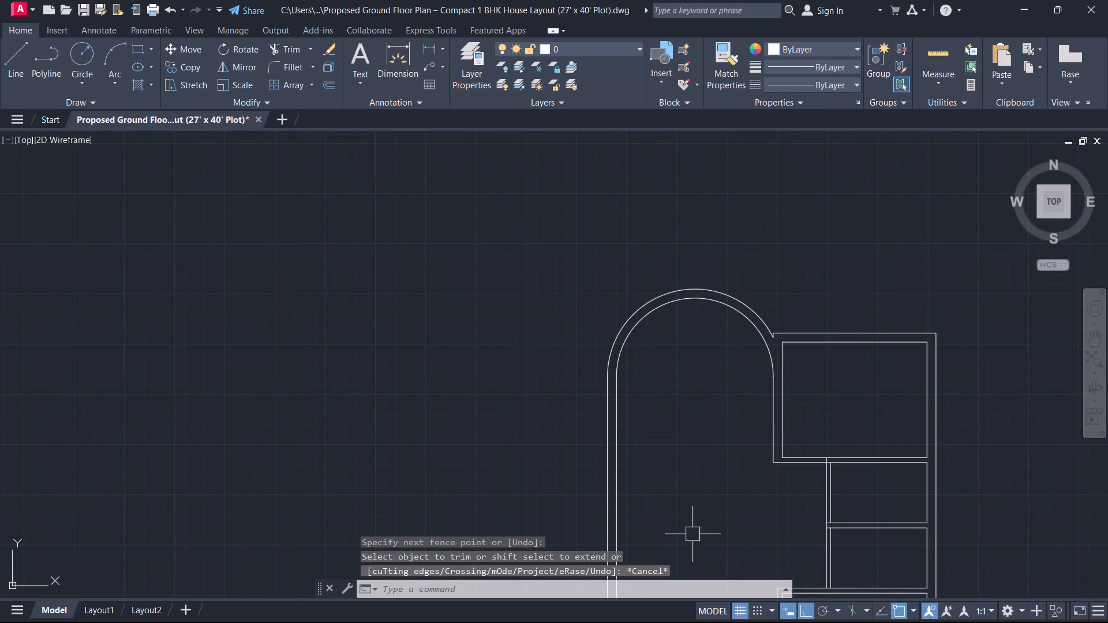
pyautogui.moveTo(698, 487); pyautogui.dragTo(716, 594, button='middle')
pyautogui.moveTo(704, 556); pyautogui.dragTo(795, 389, button='middle')
pyautogui.scroll(1, 727, 498)
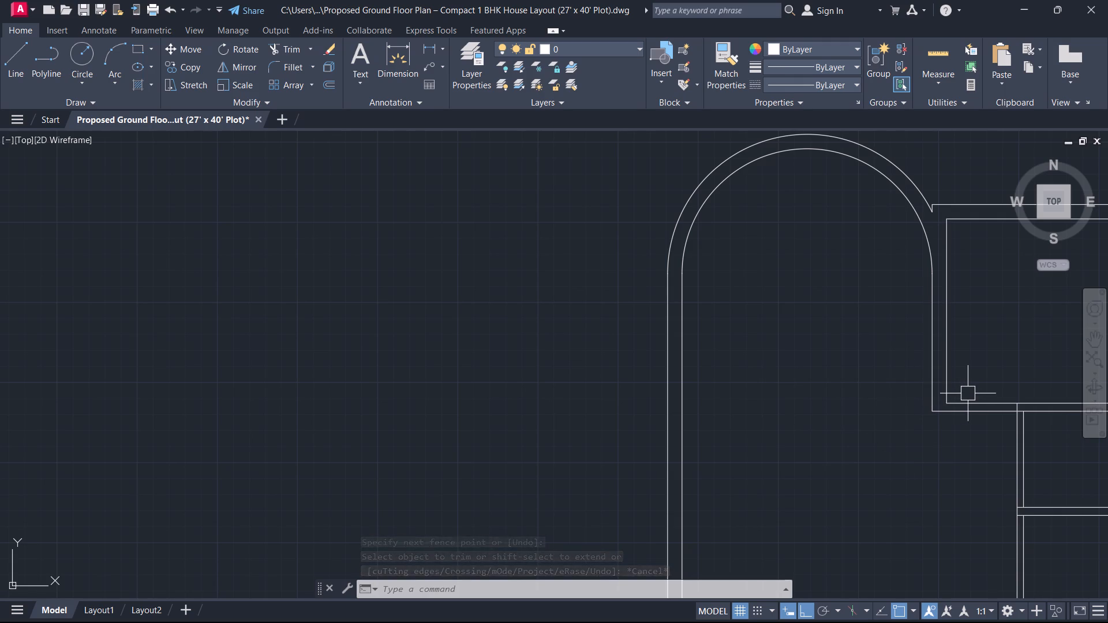
pyautogui.press('e')
pyautogui.press('x')
pyautogui.press('space')
pyautogui.scroll(1, 971, 413)
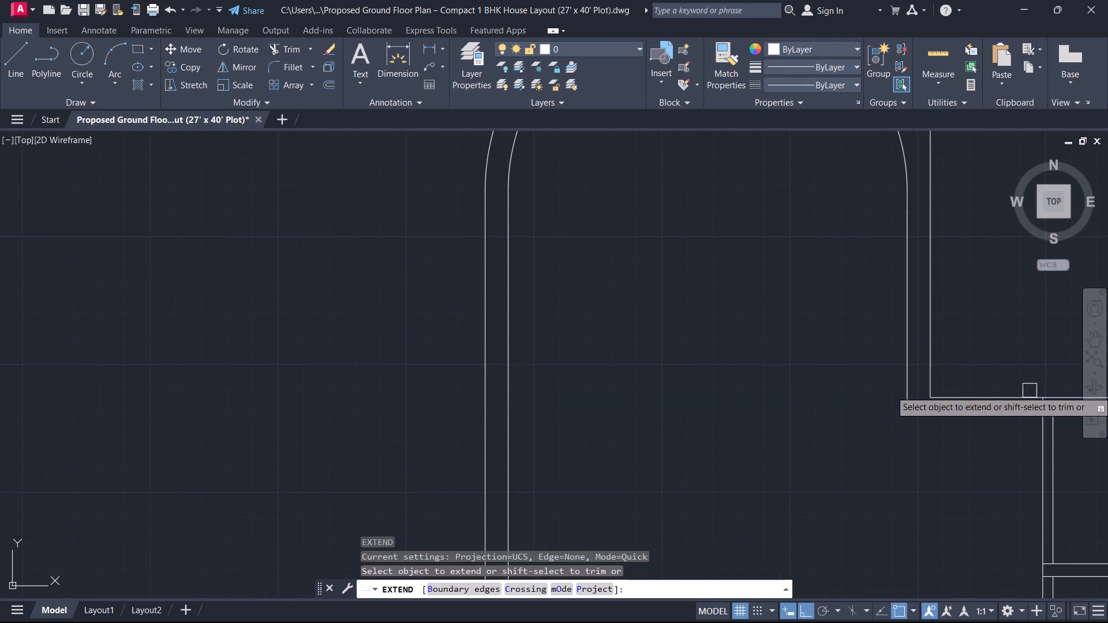
pyautogui.click(987, 399)
pyautogui.press('Escape')
# Offset the top room's extended bottom inner wall line 3' upward.
pyautogui.write('o')
pyautogui.press('space')
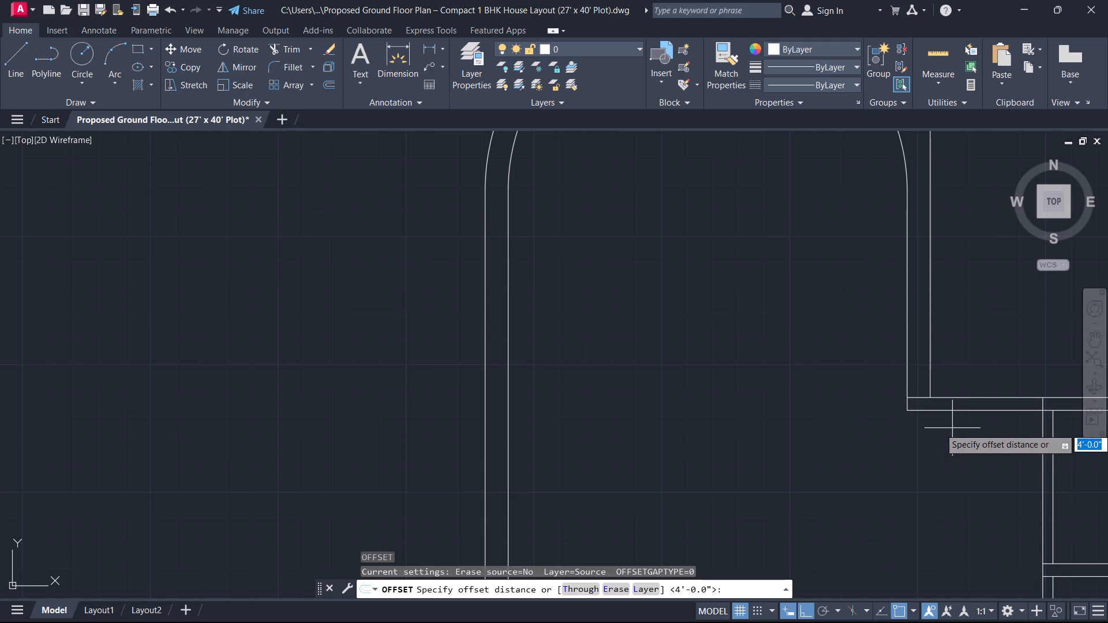
pyautogui.press('3')
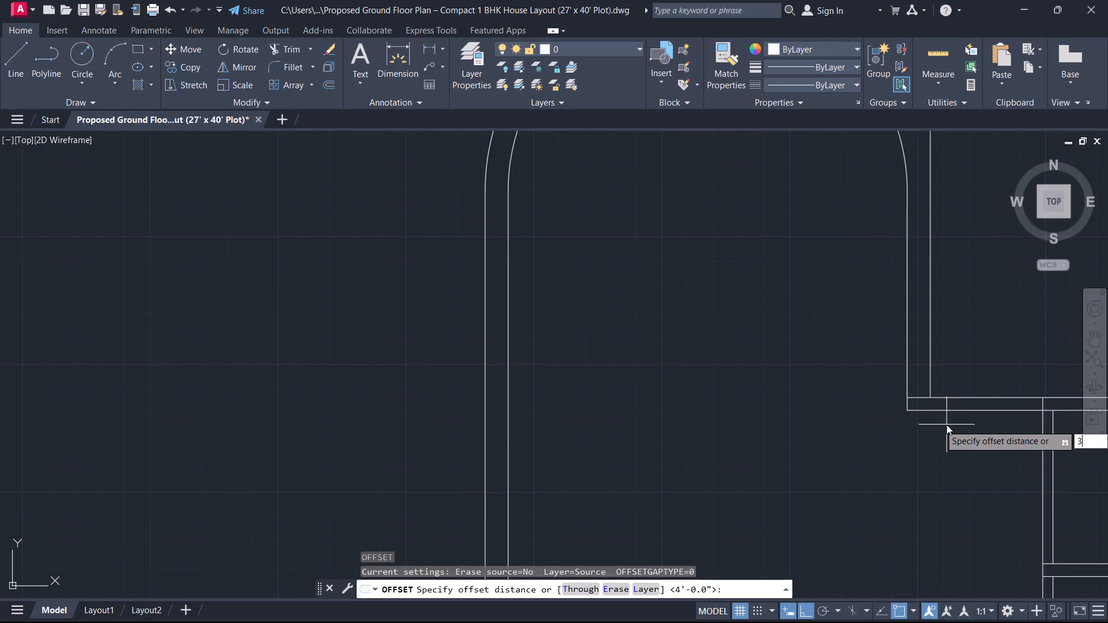
pyautogui.press('BackSpace')
pyautogui.press('3')
pyautogui.press("'")
pyautogui.press('Return')
pyautogui.moveTo(948, 396); pyautogui.dragTo(948, 388)
pyautogui.click(953, 339)
pyautogui.press('Escape')
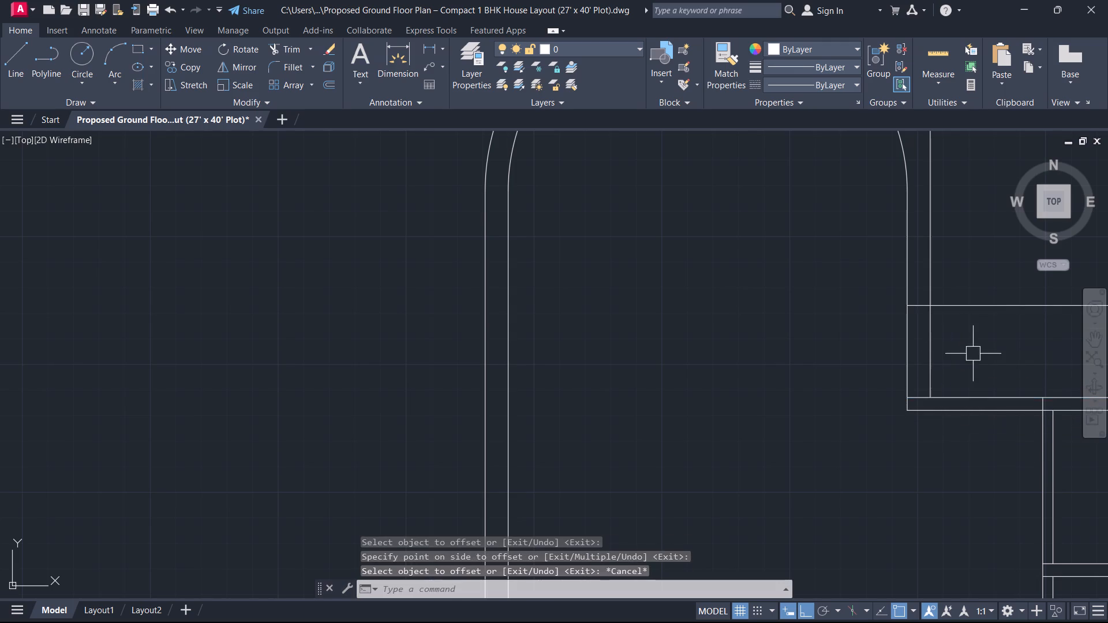
# Trim the offset line inside the top room so only the short piece across its left wall remains.
pyautogui.moveTo(973, 354); pyautogui.dragTo(765, 411, button='middle')
pyautogui.write('tr')
pyautogui.press('space')
pyautogui.moveTo(834, 387); pyautogui.dragTo(835, 382)
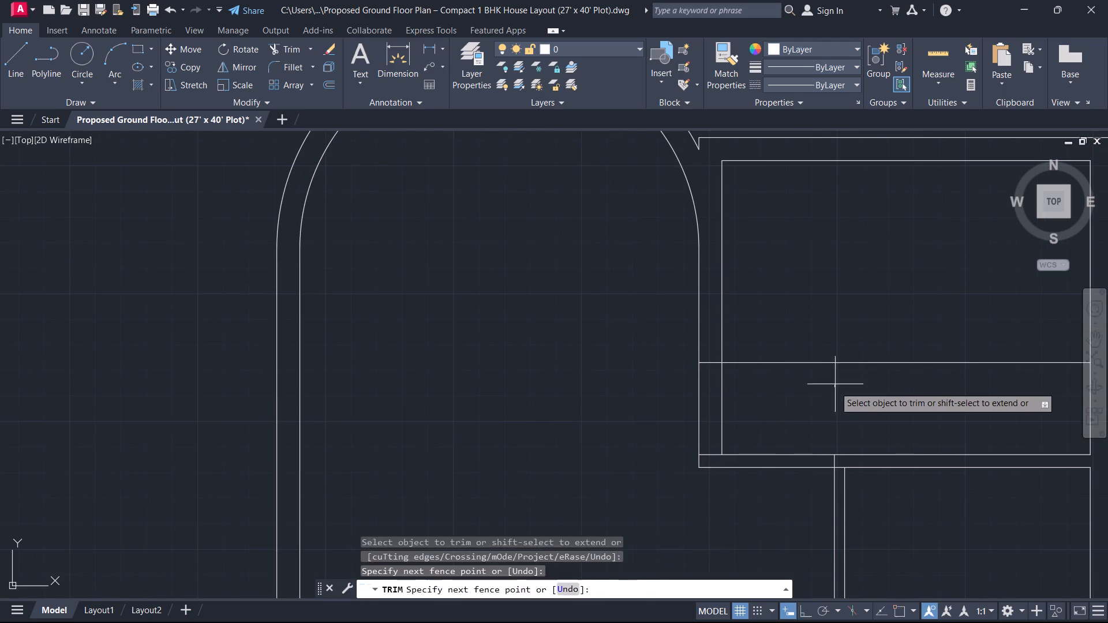
pyautogui.moveTo(835, 382); pyautogui.dragTo(836, 363)
pyautogui.click(834, 322)
pyautogui.press('Escape')
pyautogui.press('space')
pyautogui.click(830, 378)
pyautogui.click(821, 340)
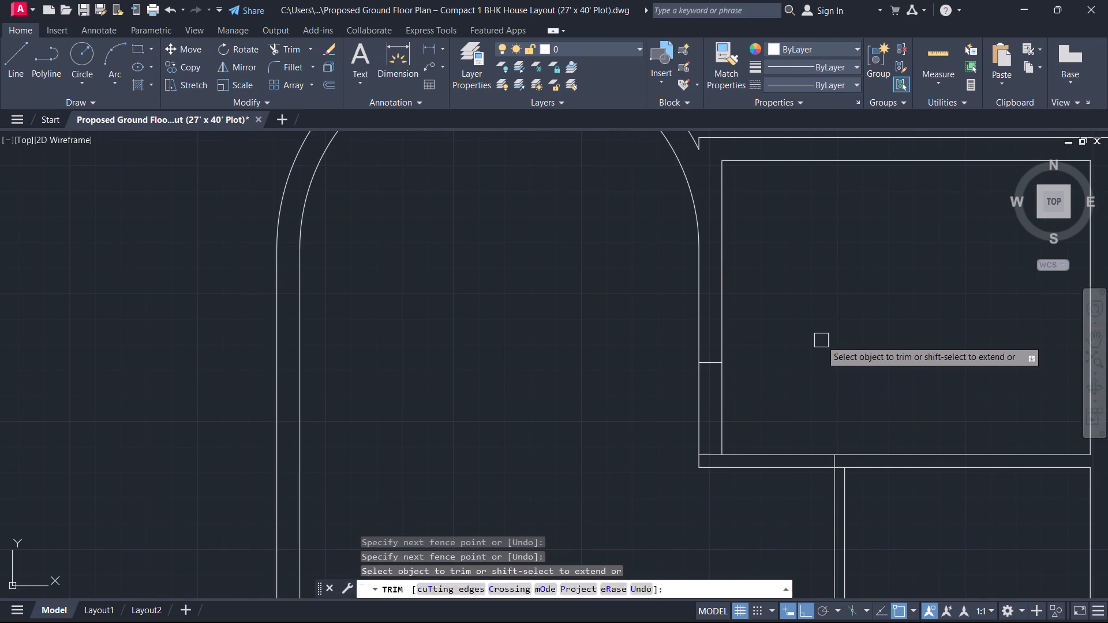
pyautogui.press('Escape')
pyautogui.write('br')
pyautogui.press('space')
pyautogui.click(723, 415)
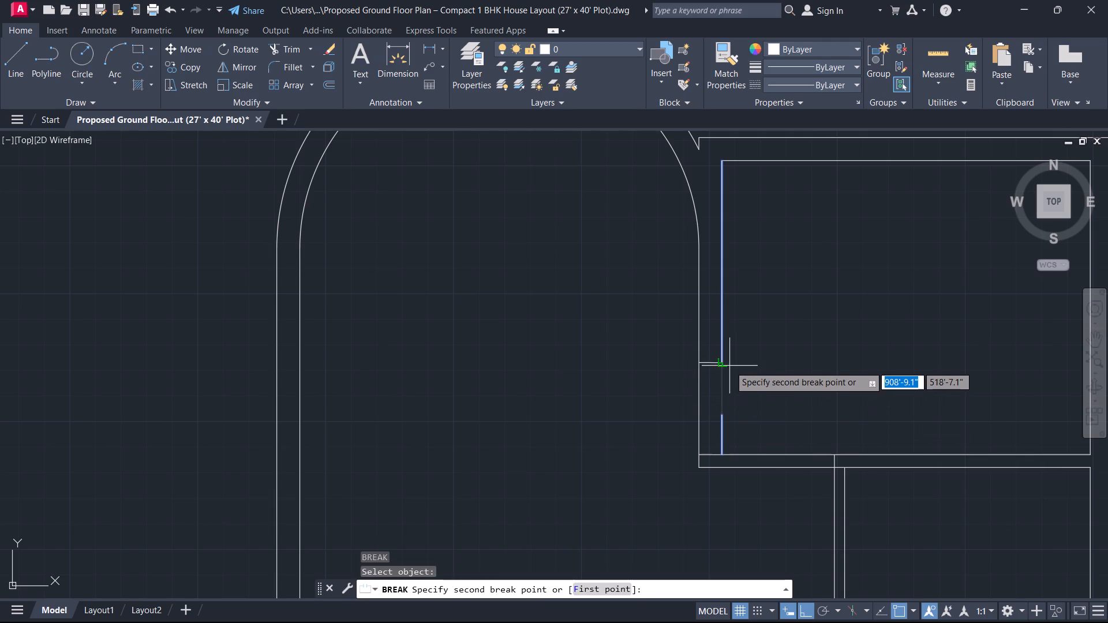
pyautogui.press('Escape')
# Break the top room's left inner wall line at the opening's upper jamb and the outer wall line at both ends of the opening.
pyautogui.click(725, 393)
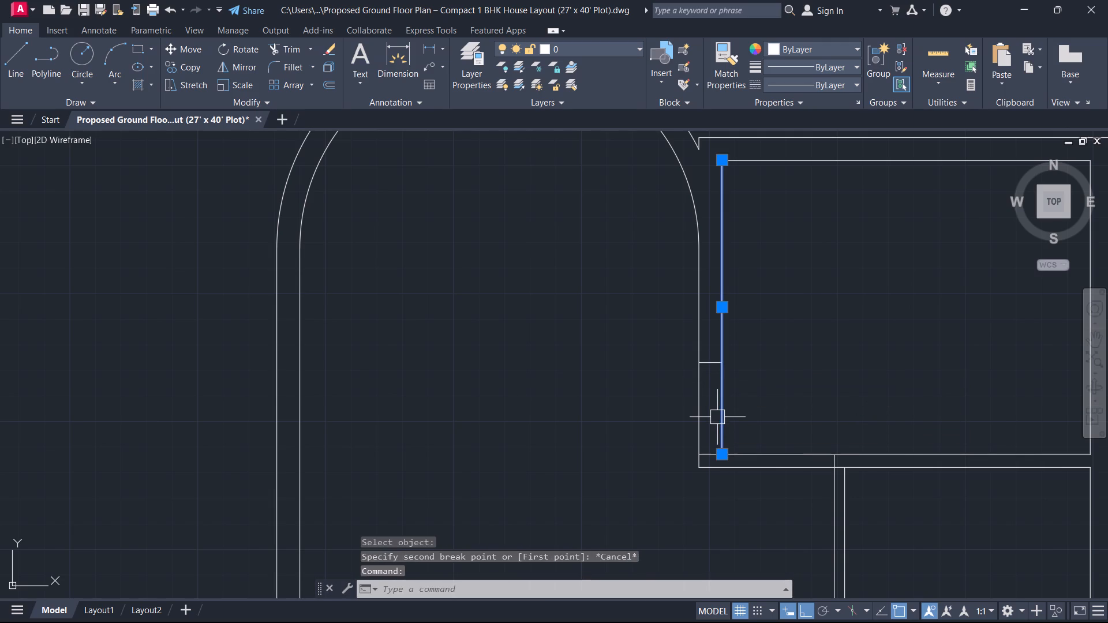
pyautogui.press('b')
pyautogui.press('r')
pyautogui.click(742, 469)
pyautogui.click(719, 366)
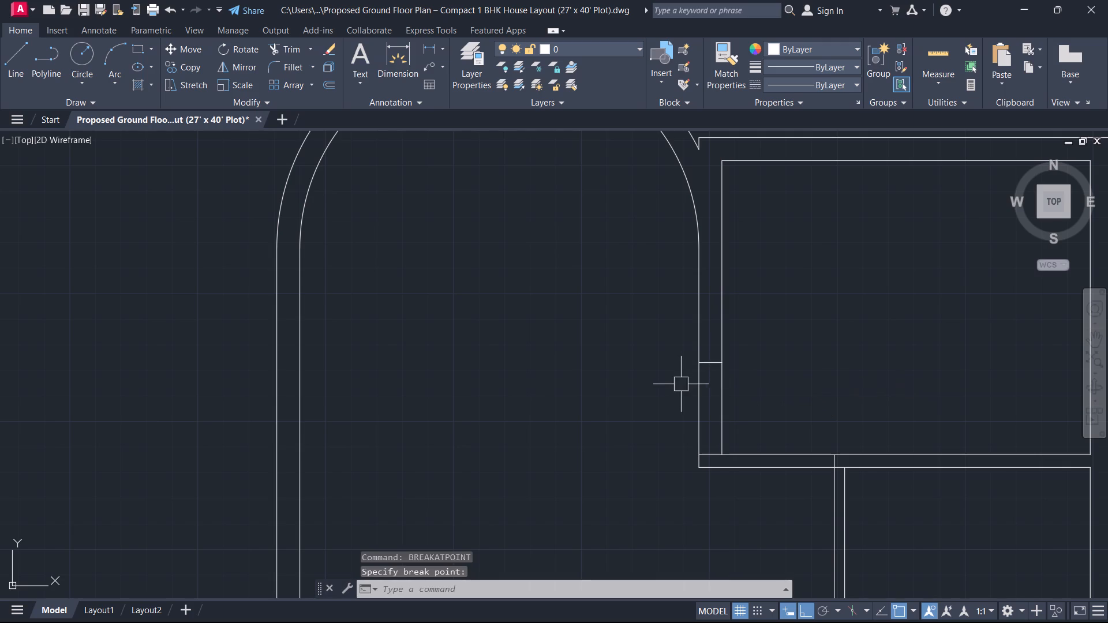
pyautogui.click(706, 410)
pyautogui.press('space')
pyautogui.click(700, 363)
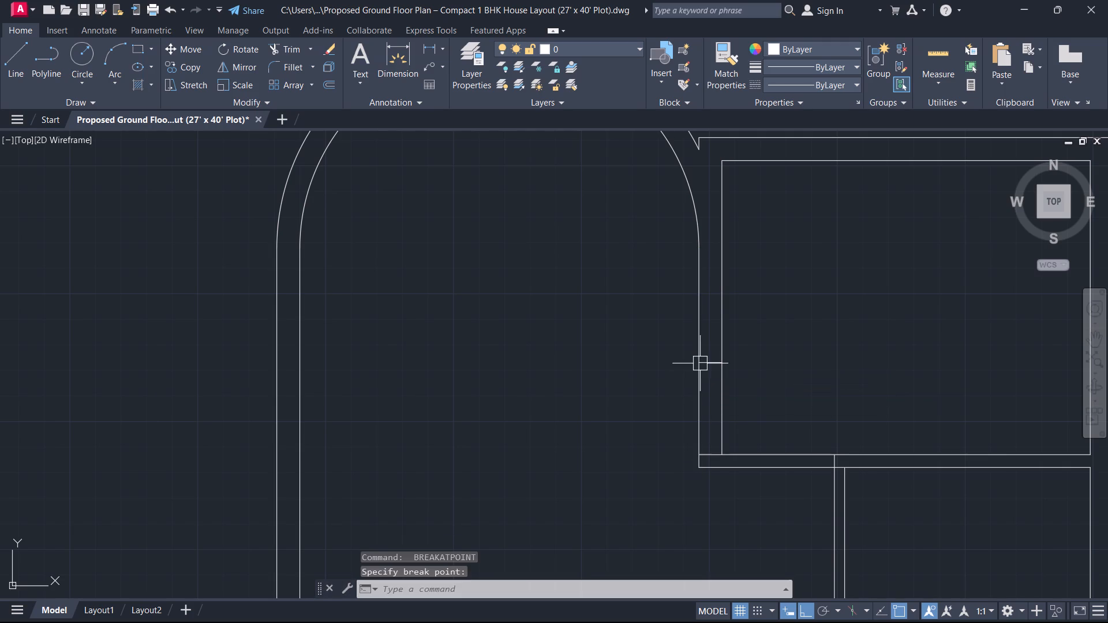
pyautogui.click(702, 393)
pyautogui.press('space')
pyautogui.click(701, 457)
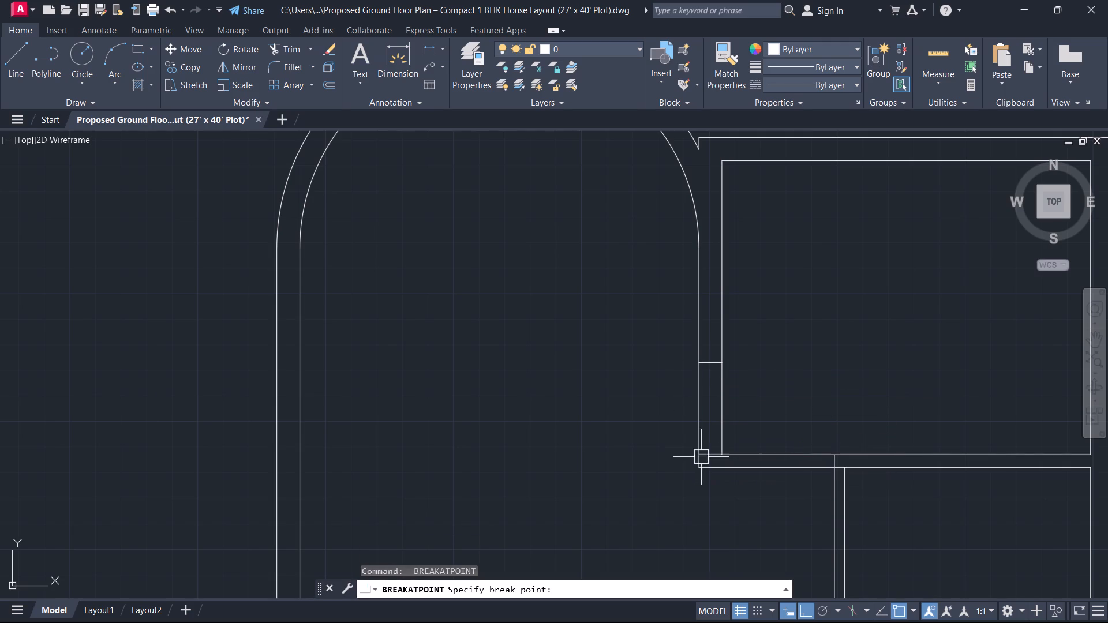
pyautogui.press('Escape')
# Load the ACAD_ISO02W100 dashed linetype into the drawing.
pyautogui.moveTo(755, 431); pyautogui.dragTo(725, 418)
pyautogui.click(532, 405)
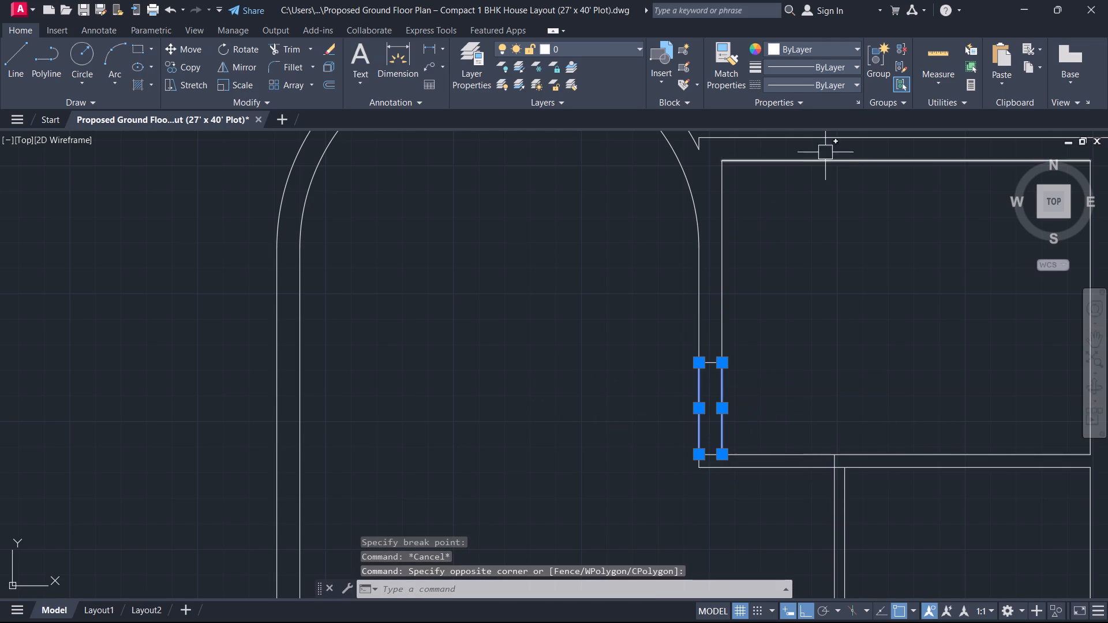
pyautogui.click(833, 81)
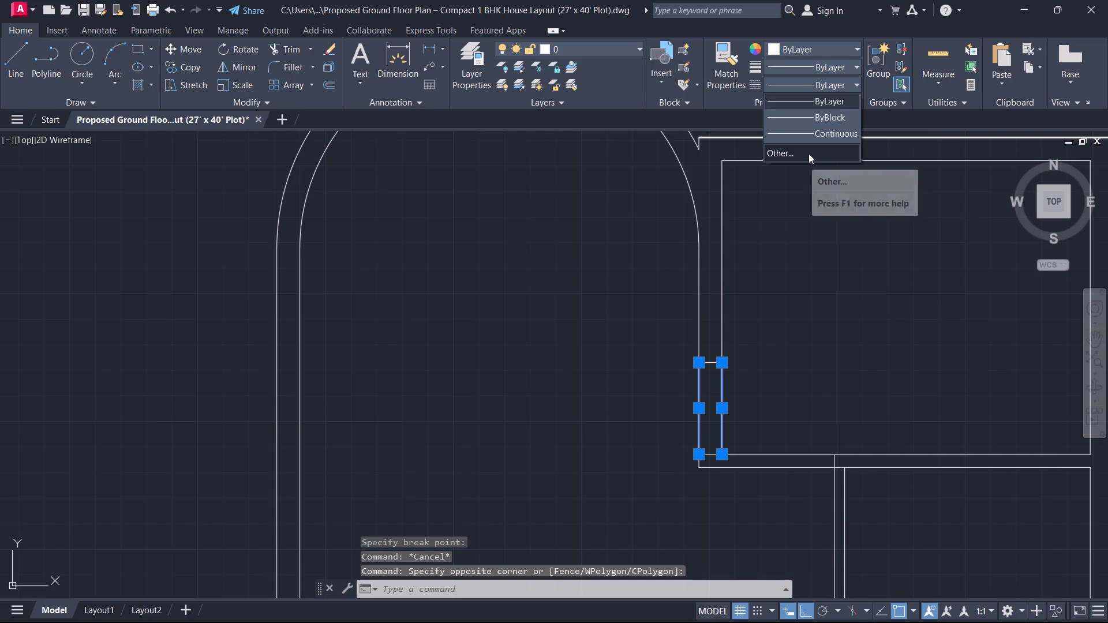
pyautogui.click(808, 153)
pyautogui.click(697, 181)
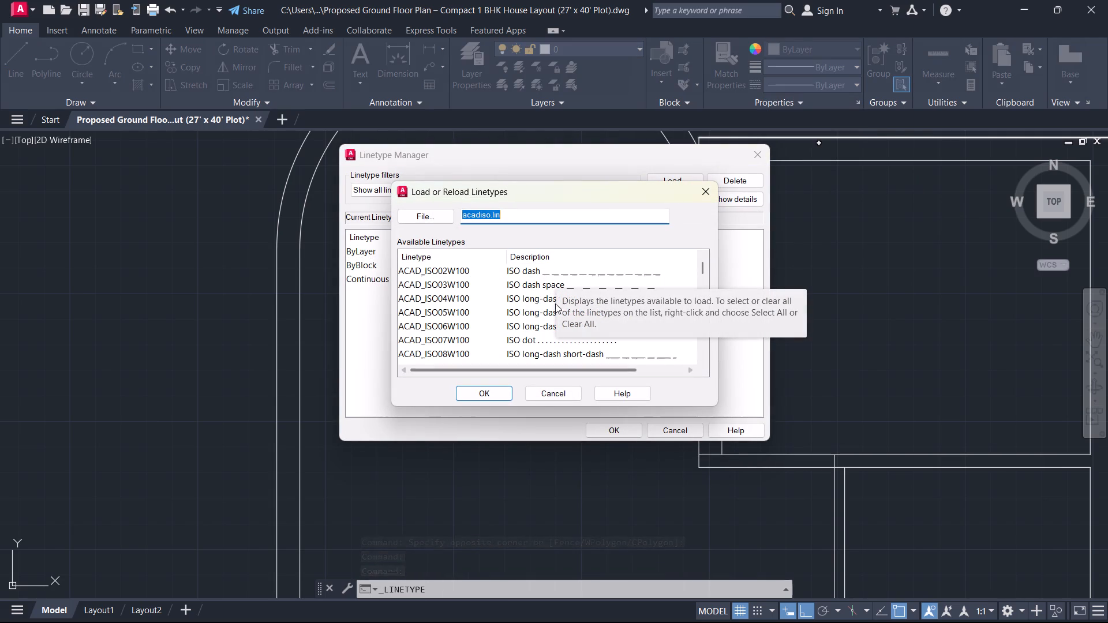
pyautogui.click(567, 274)
pyautogui.click(478, 389)
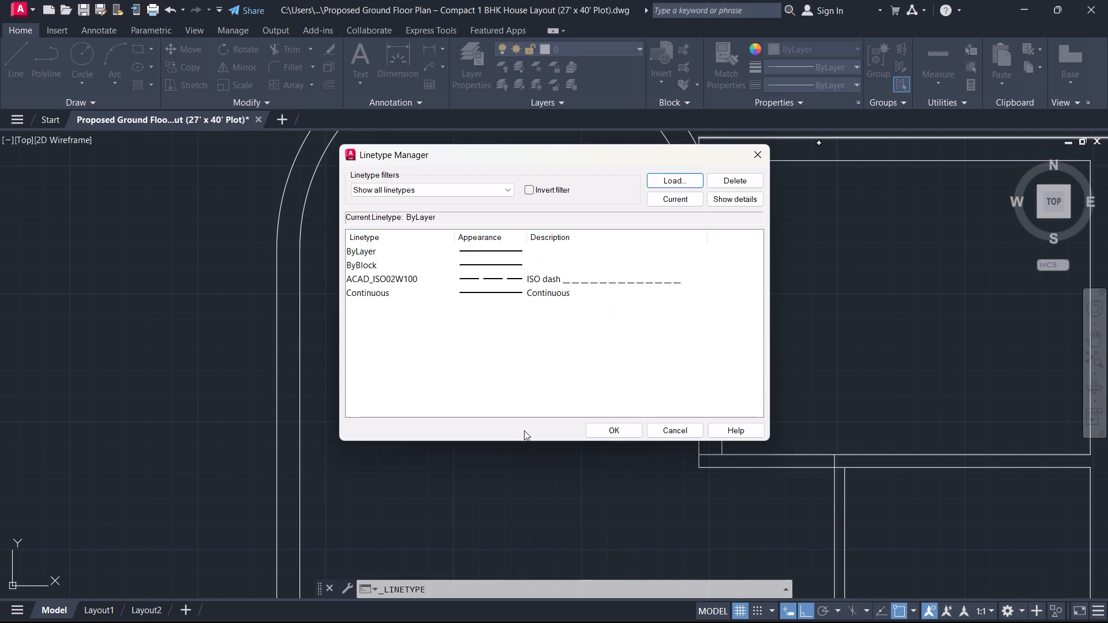
pyautogui.click(617, 431)
# Assign the ACAD_ISO02W100 dashed linetype to the two wall line segments across the opening in the top room's left wall.
pyautogui.click(772, 388)
pyautogui.click(675, 393)
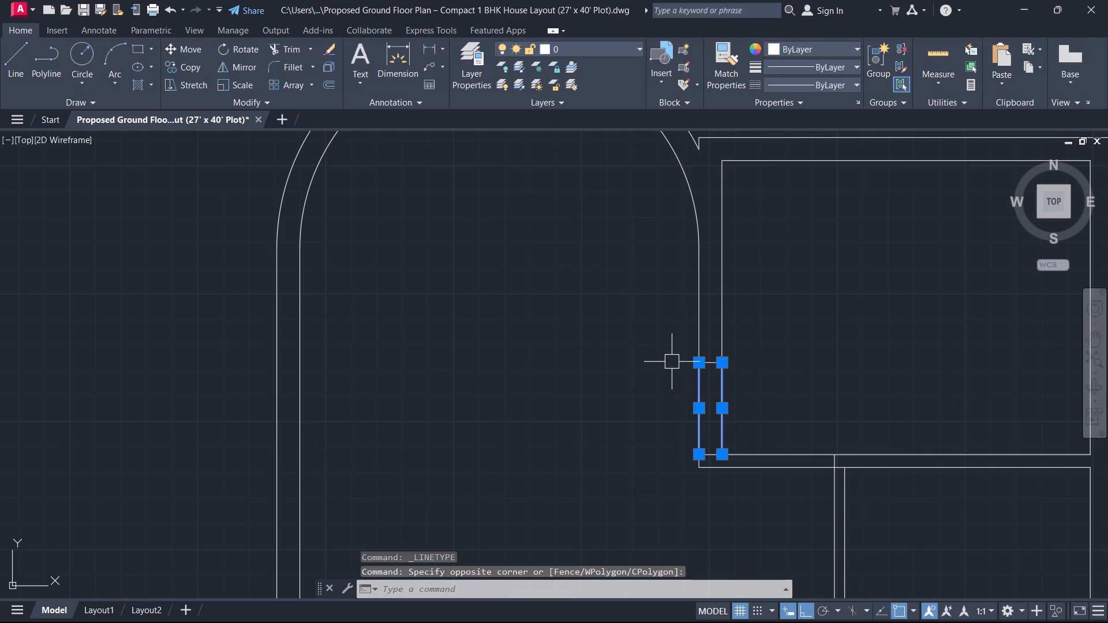
pyautogui.click(821, 62)
pyautogui.click(828, 69)
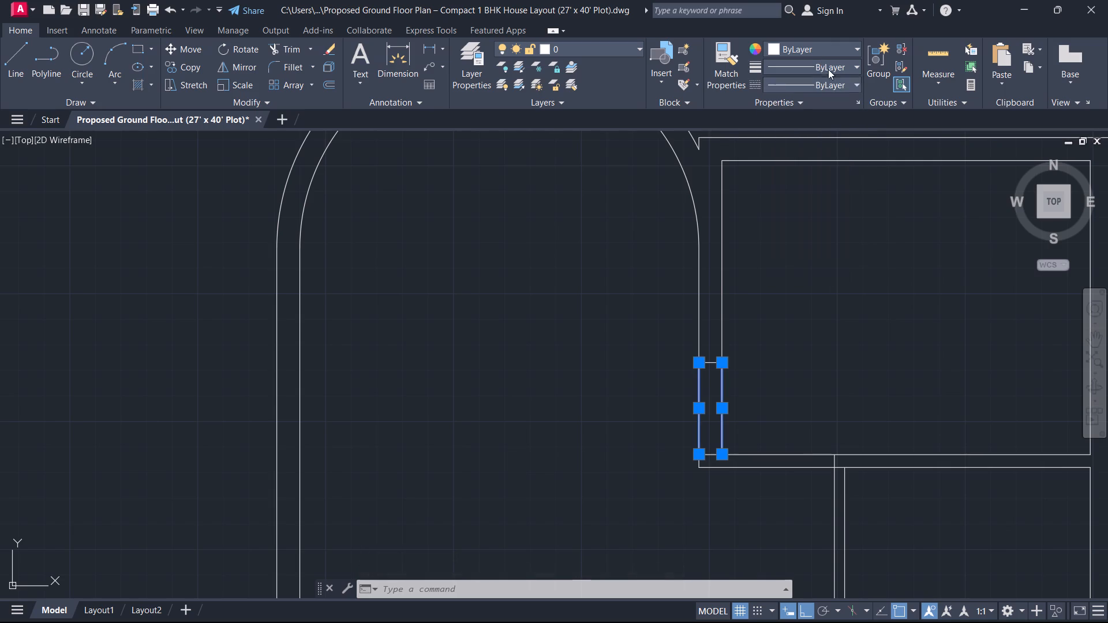
pyautogui.click(843, 88)
pyautogui.click(820, 135)
pyautogui.scroll(-2, 642, 297)
pyautogui.moveTo(641, 298); pyautogui.dragTo(832, 319, button='middle')
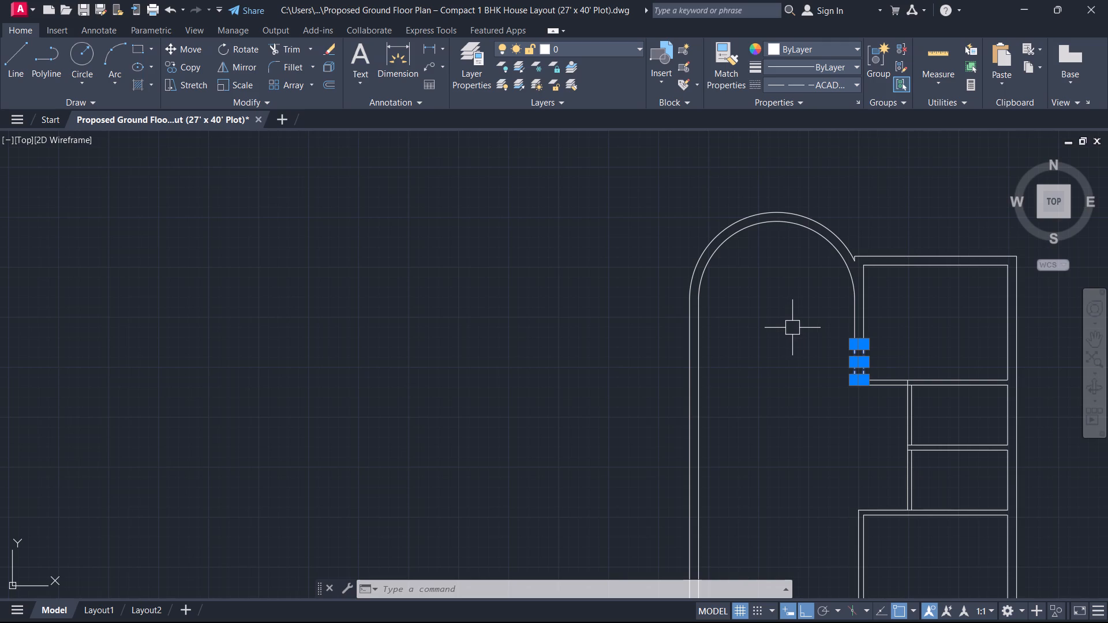
pyautogui.press('Escape')
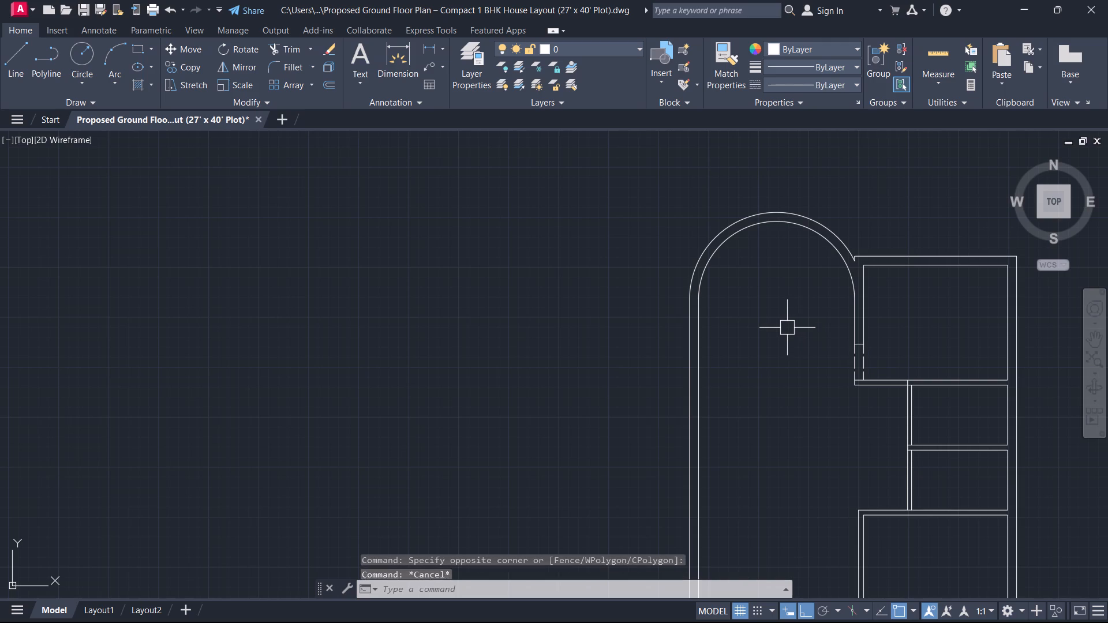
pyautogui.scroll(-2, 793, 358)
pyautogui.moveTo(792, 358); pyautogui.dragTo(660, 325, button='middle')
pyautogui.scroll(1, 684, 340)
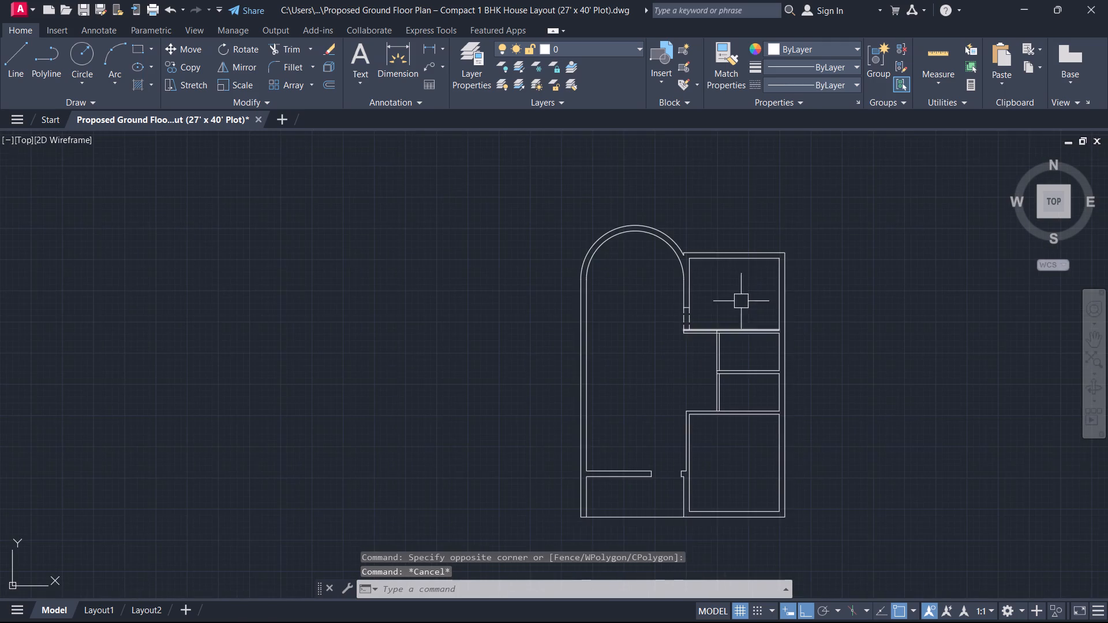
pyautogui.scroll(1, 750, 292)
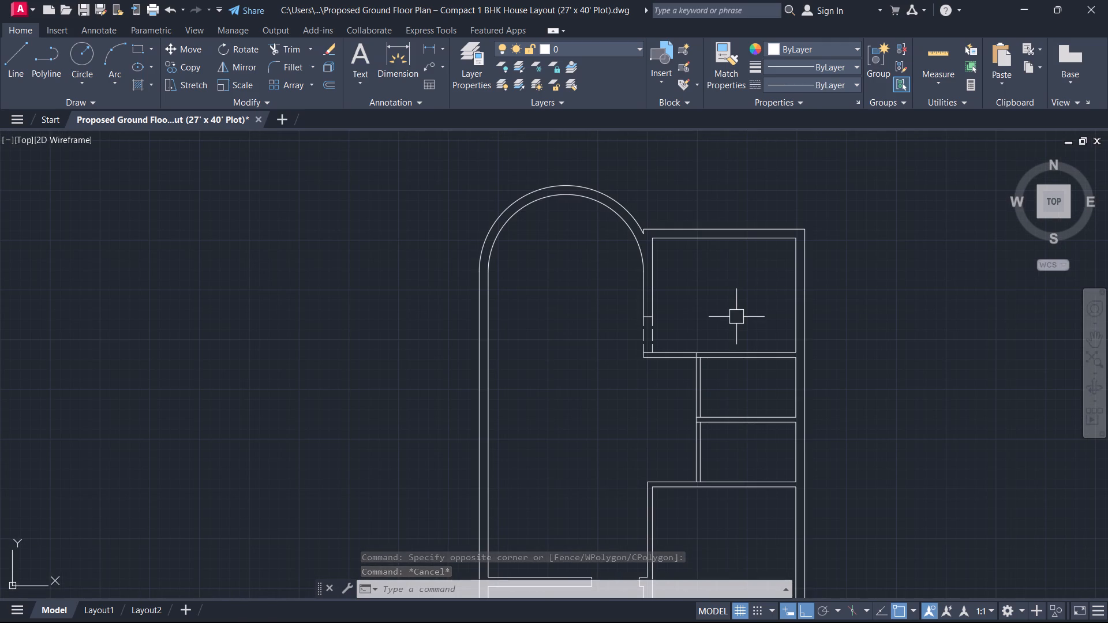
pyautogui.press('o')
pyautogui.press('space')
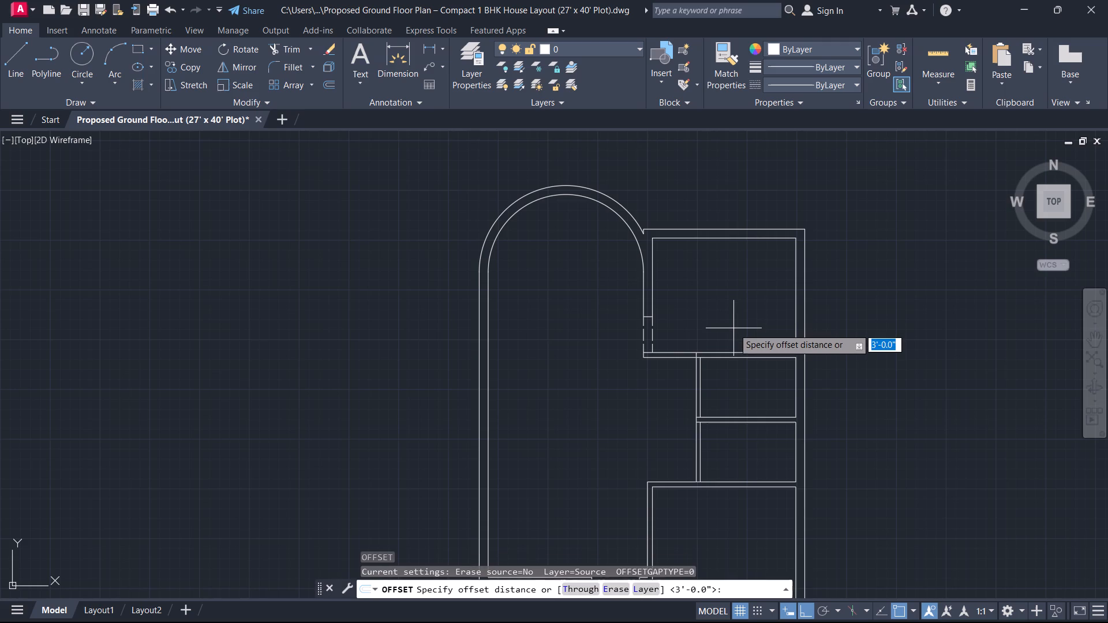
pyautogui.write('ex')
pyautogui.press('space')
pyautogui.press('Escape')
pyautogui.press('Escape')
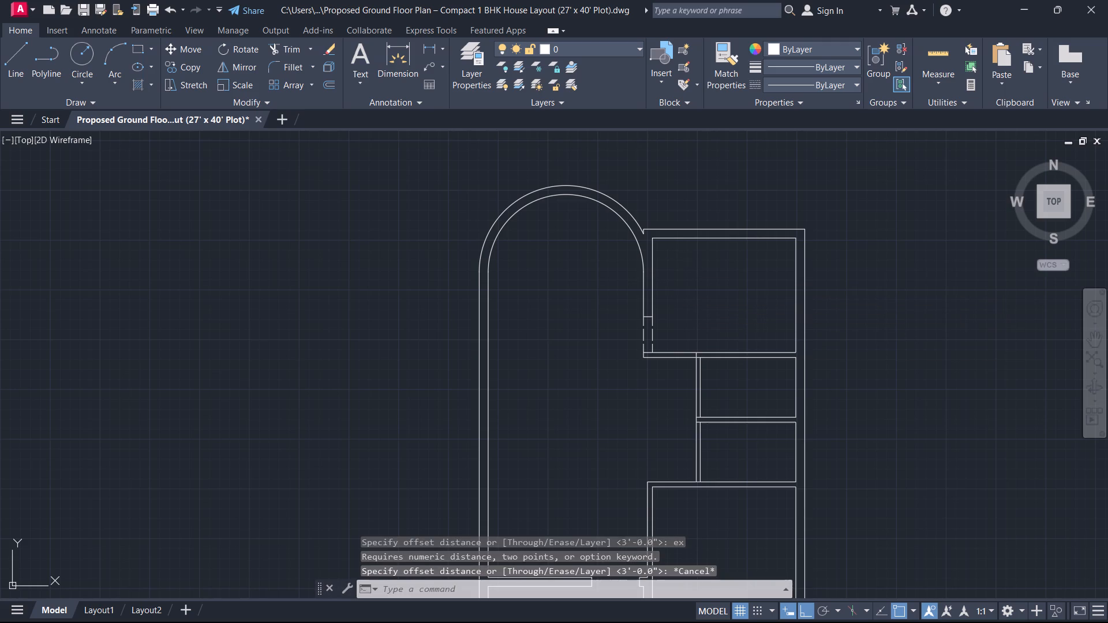
# Extend the top room's left inner wall line upward to the outer line of its top wall.
pyautogui.write('ex')
pyautogui.press('space')
pyautogui.click(657, 258)
pyautogui.press('Escape')
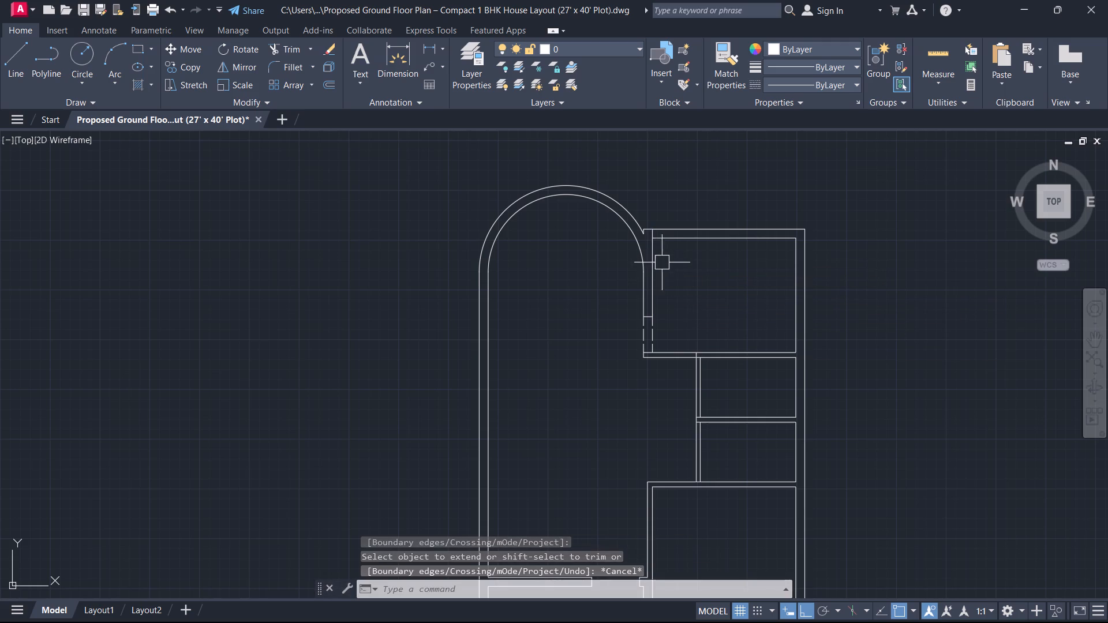
# Offset the top room's extended left inner wall line 4" toward the room's interior.
pyautogui.press('o')
pyautogui.press('space')
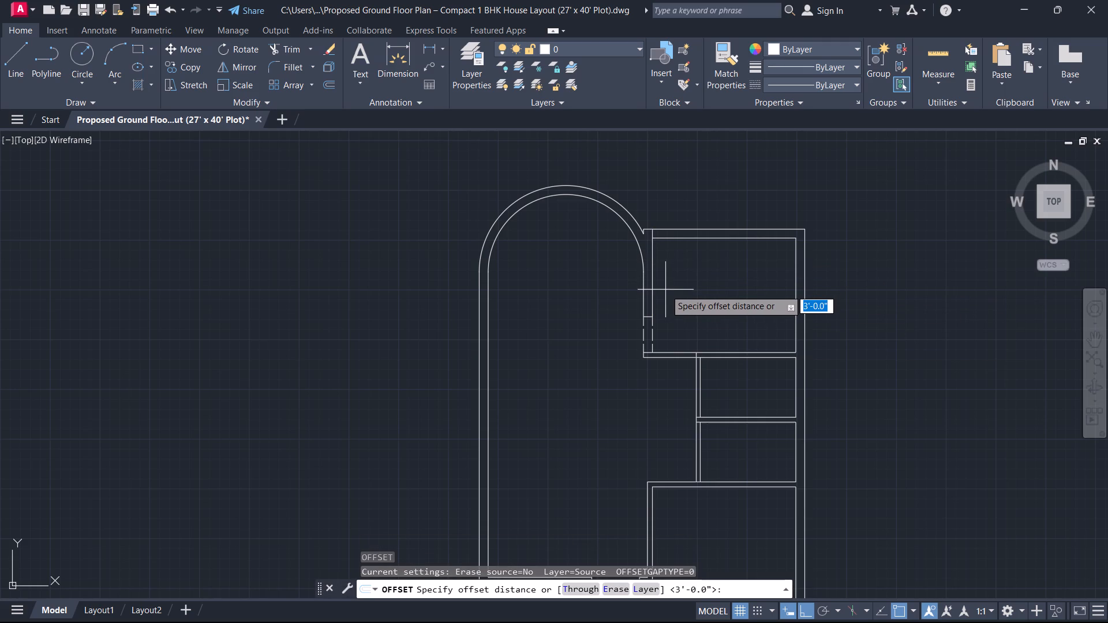
pyautogui.press('4')
pyautogui.press('Return')
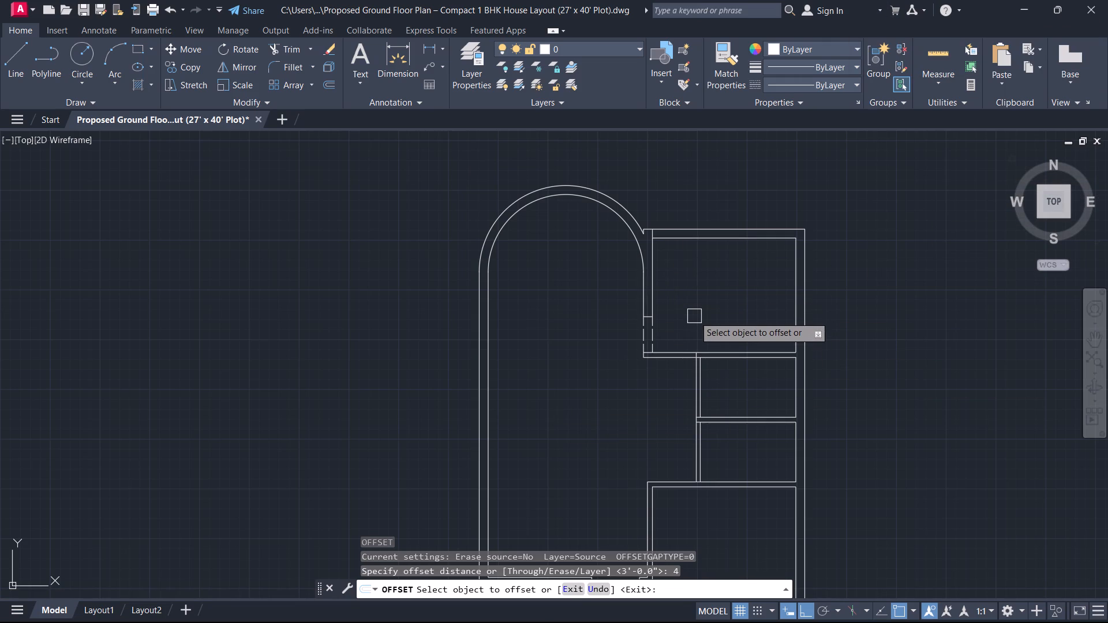
pyautogui.scroll(1, 694, 317)
pyautogui.moveTo(690, 314); pyautogui.dragTo(780, 314, button='middle')
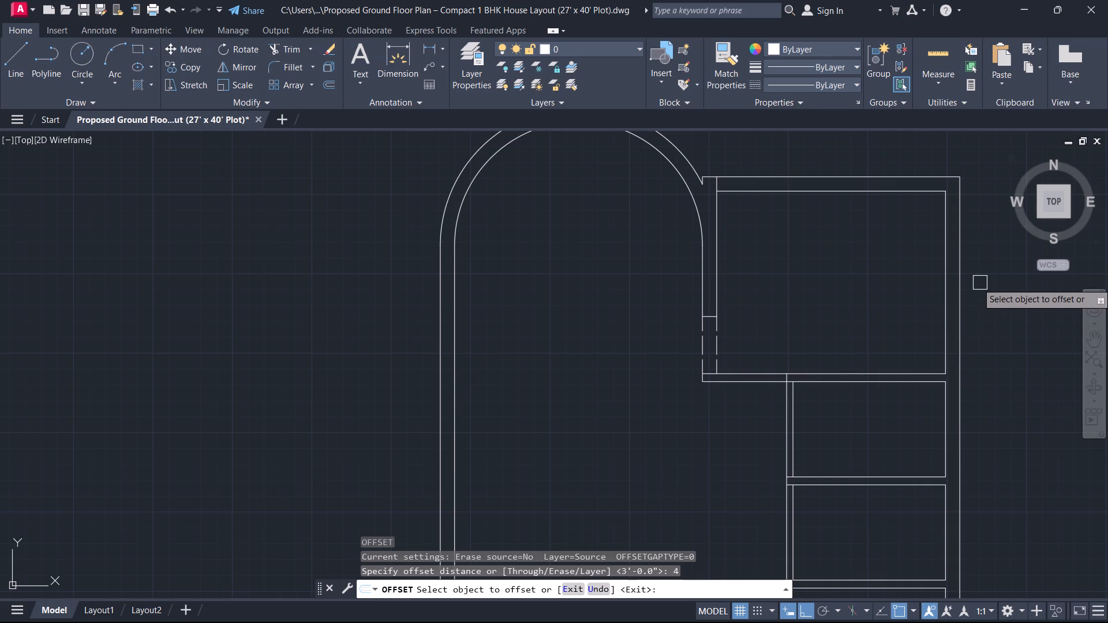
pyautogui.moveTo(759, 268); pyautogui.dragTo(776, 280, button='middle')
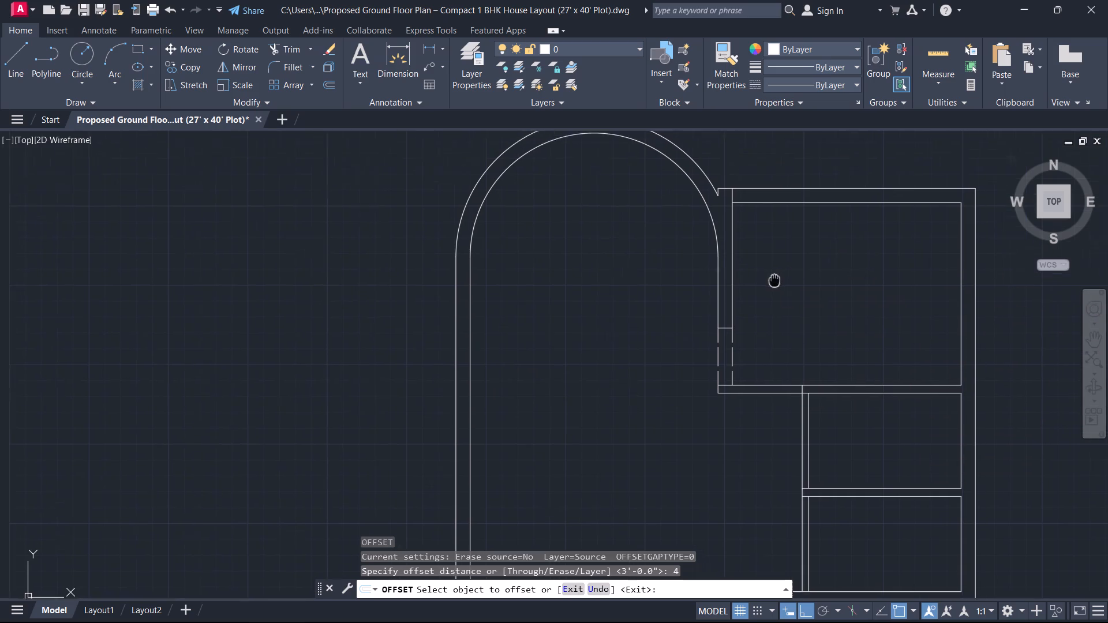
pyautogui.moveTo(776, 280); pyautogui.dragTo(782, 284, button='middle')
pyautogui.scroll(-1, 782, 284)
pyautogui.scroll(1, 778, 282)
pyautogui.moveTo(778, 282); pyautogui.dragTo(867, 207, button='middle')
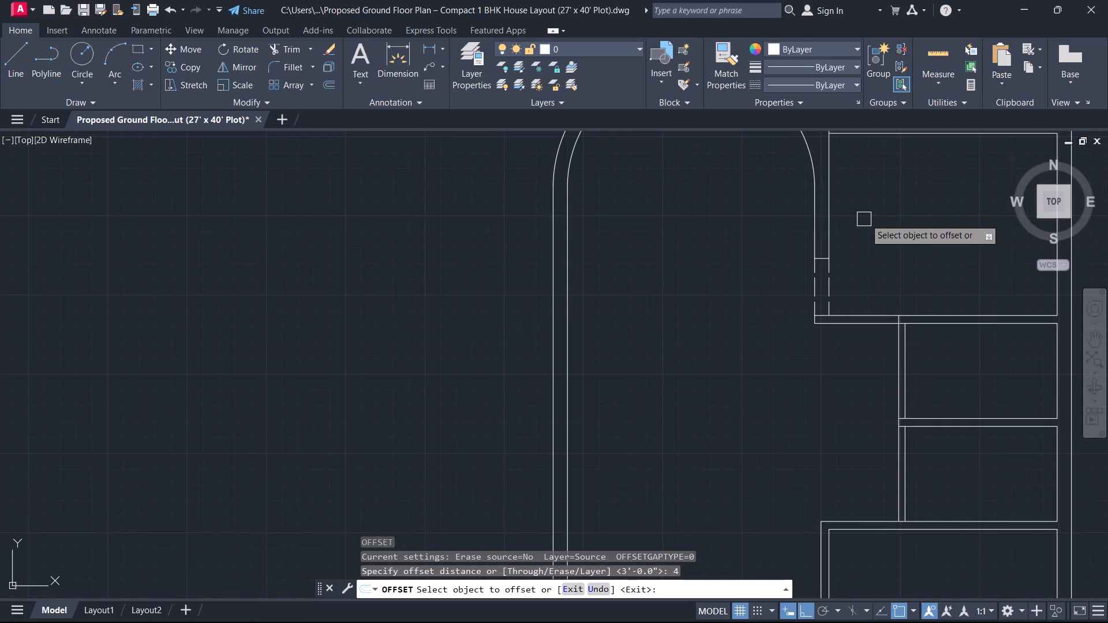
pyautogui.moveTo(832, 230); pyautogui.dragTo(765, 305, button='middle')
pyautogui.click(760, 272)
pyautogui.click(802, 262)
pyautogui.press('Escape')
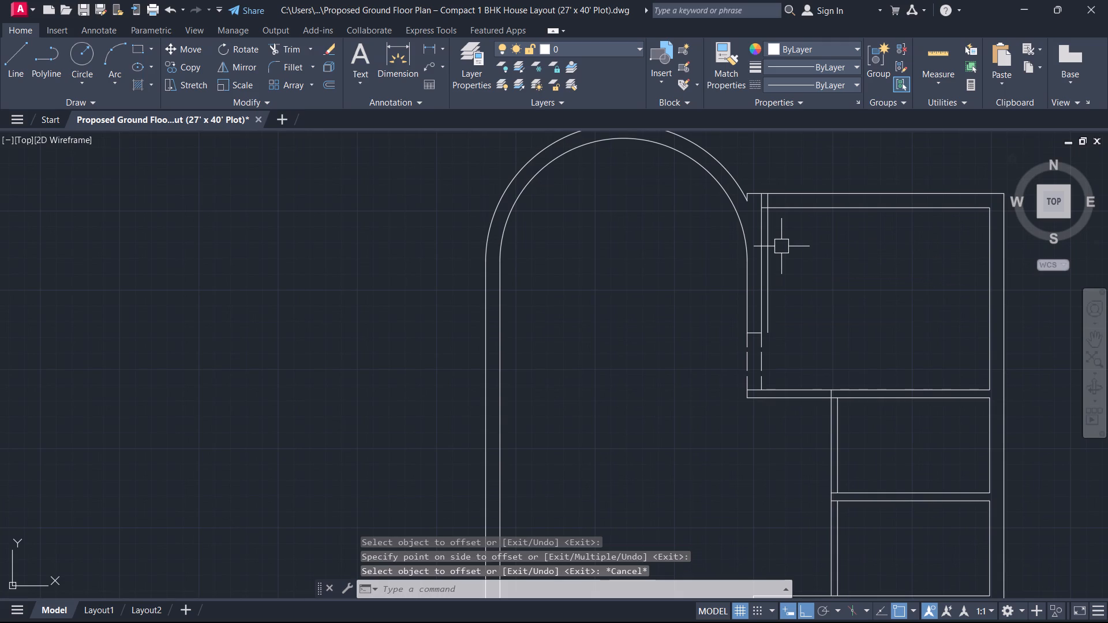
# Trim the offset line to a short jamb across the top wall, and trim away the extended piece of the left inner wall line.
pyautogui.write('tr')
pyautogui.press('space')
pyautogui.scroll(2, 781, 246)
pyautogui.click(743, 250)
pyautogui.press('Escape')
pyautogui.moveTo(757, 245); pyautogui.dragTo(755, 397, button='middle')
pyautogui.press('space')
pyautogui.scroll(2, 733, 268)
pyautogui.moveTo(733, 278); pyautogui.dragTo(725, 279)
pyautogui.click(685, 285)
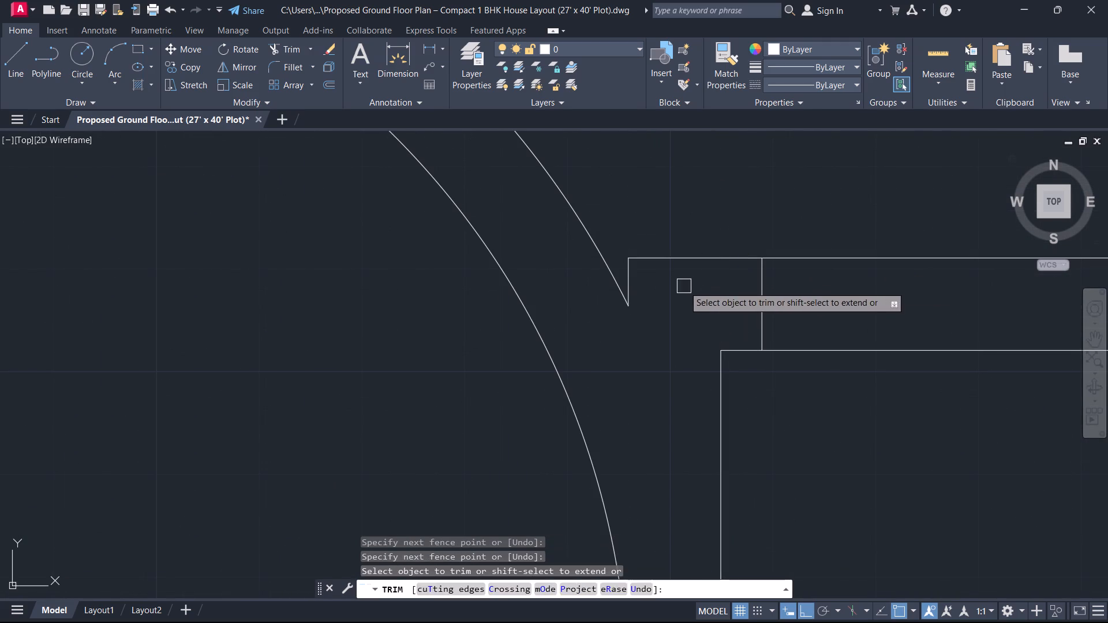
pyautogui.press('Escape')
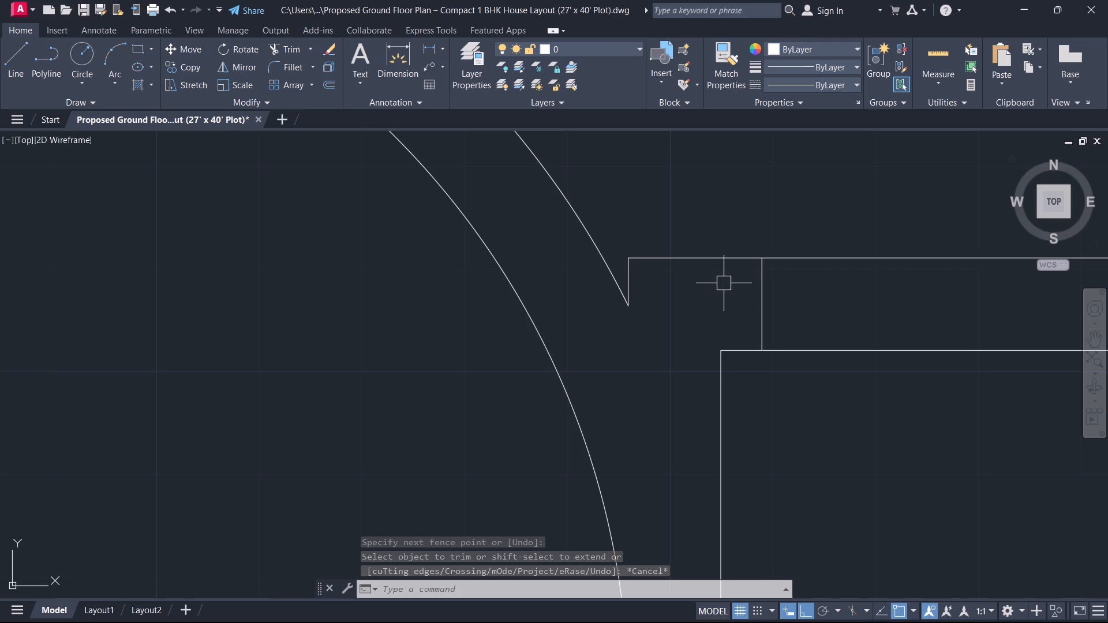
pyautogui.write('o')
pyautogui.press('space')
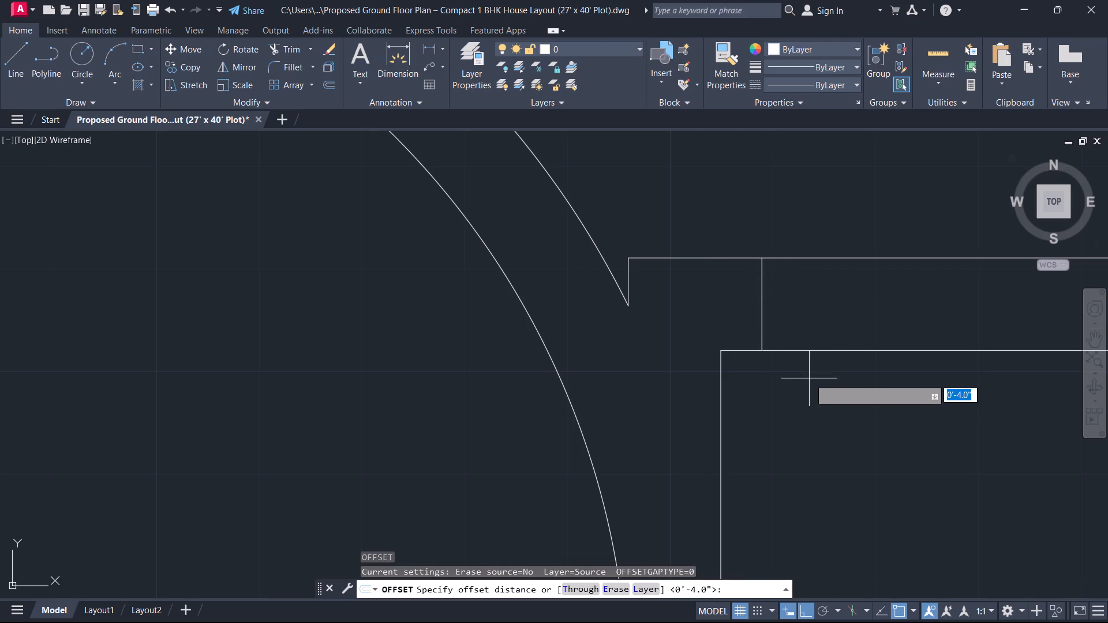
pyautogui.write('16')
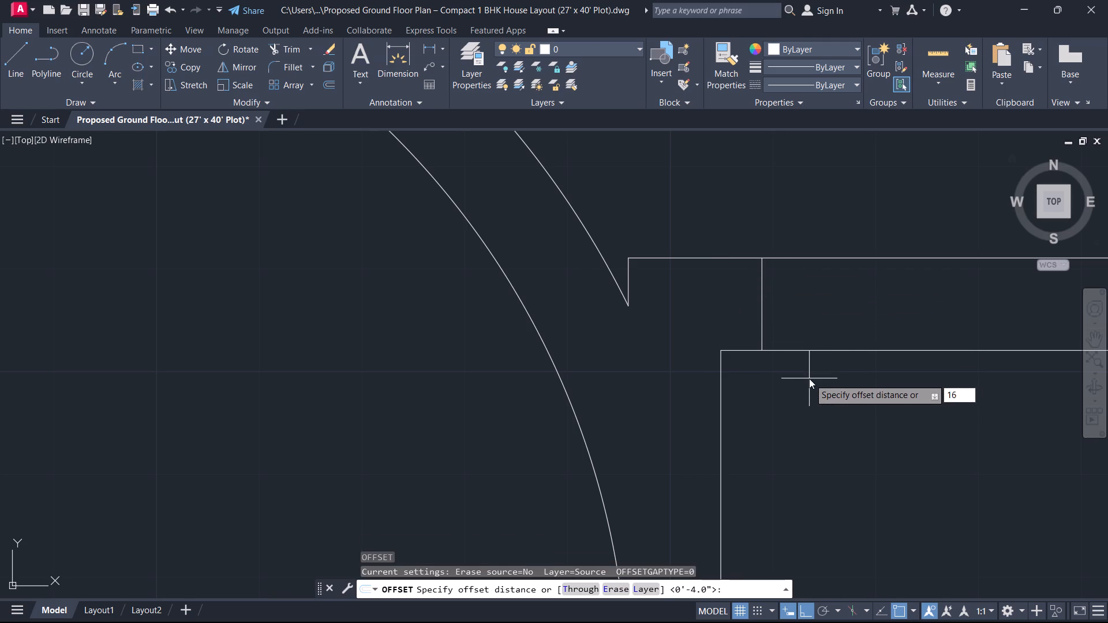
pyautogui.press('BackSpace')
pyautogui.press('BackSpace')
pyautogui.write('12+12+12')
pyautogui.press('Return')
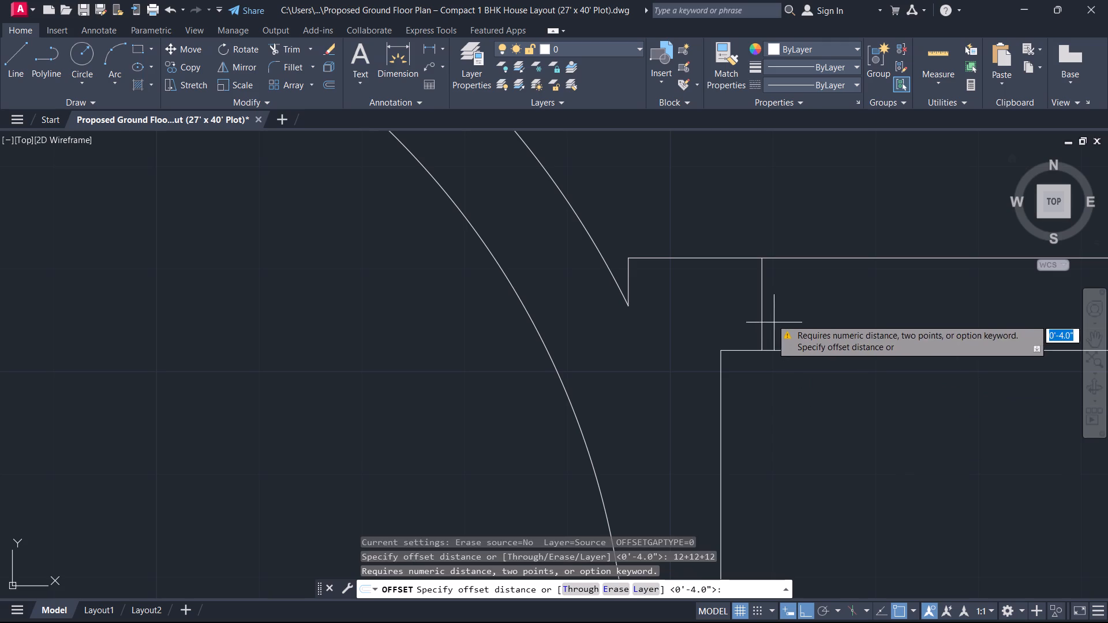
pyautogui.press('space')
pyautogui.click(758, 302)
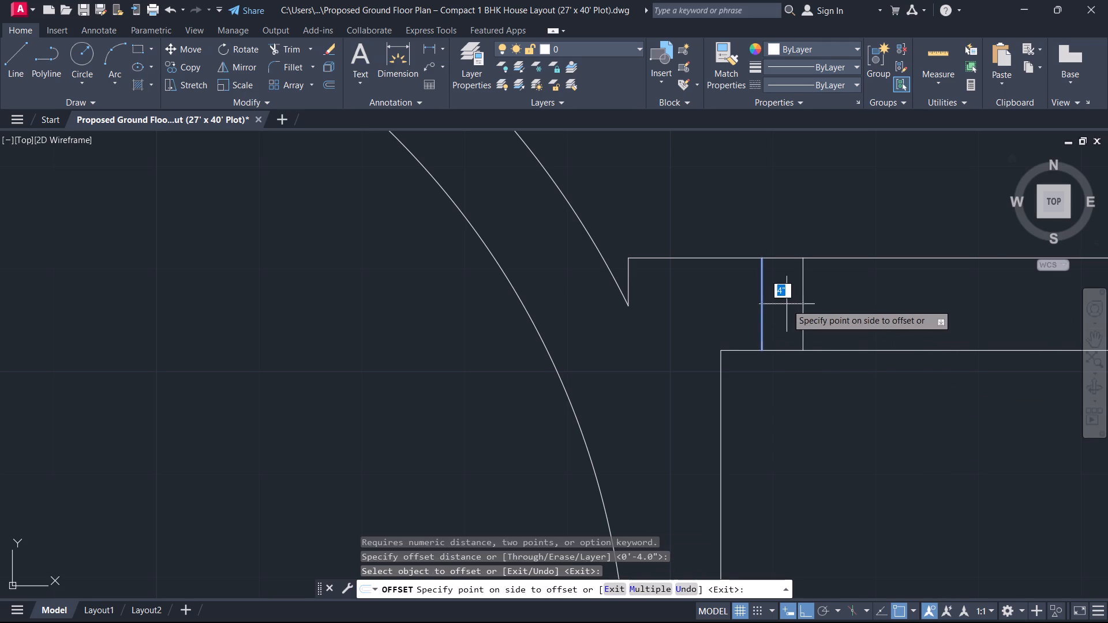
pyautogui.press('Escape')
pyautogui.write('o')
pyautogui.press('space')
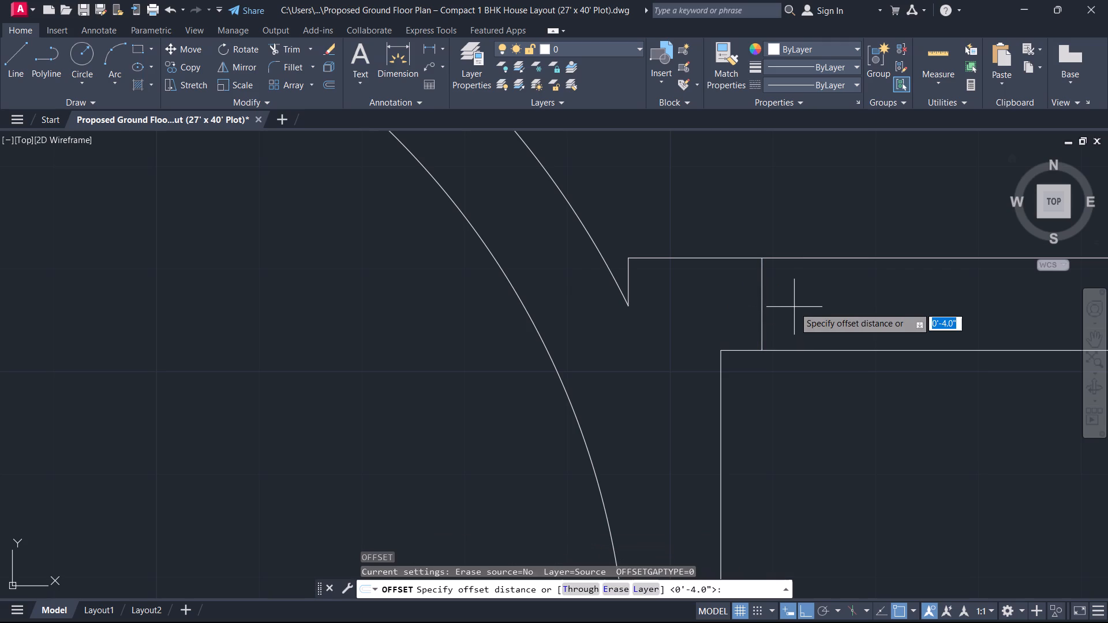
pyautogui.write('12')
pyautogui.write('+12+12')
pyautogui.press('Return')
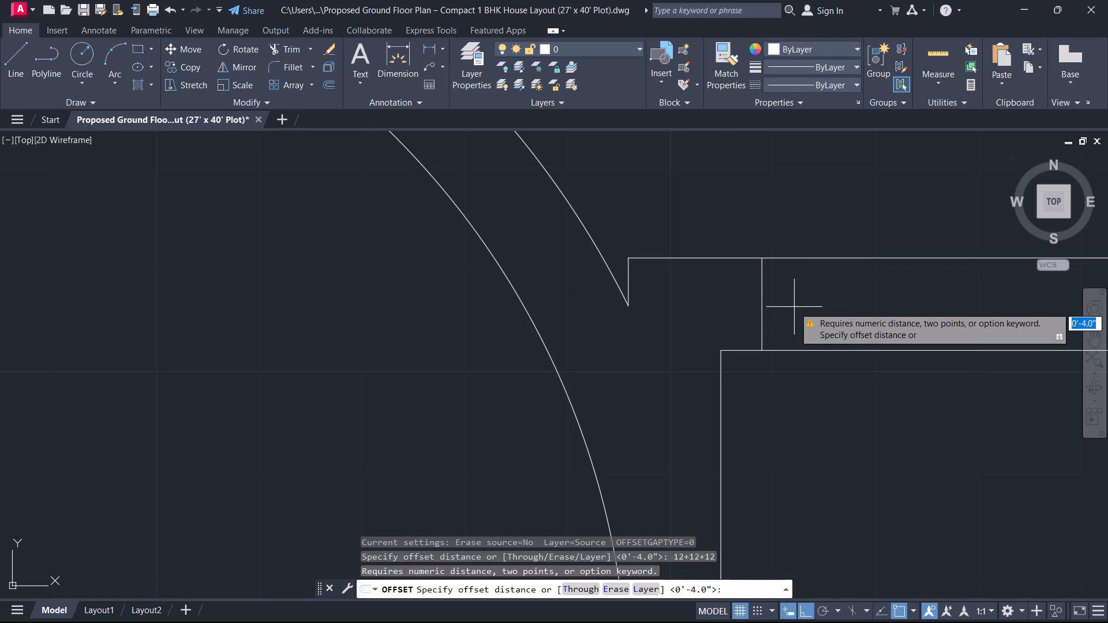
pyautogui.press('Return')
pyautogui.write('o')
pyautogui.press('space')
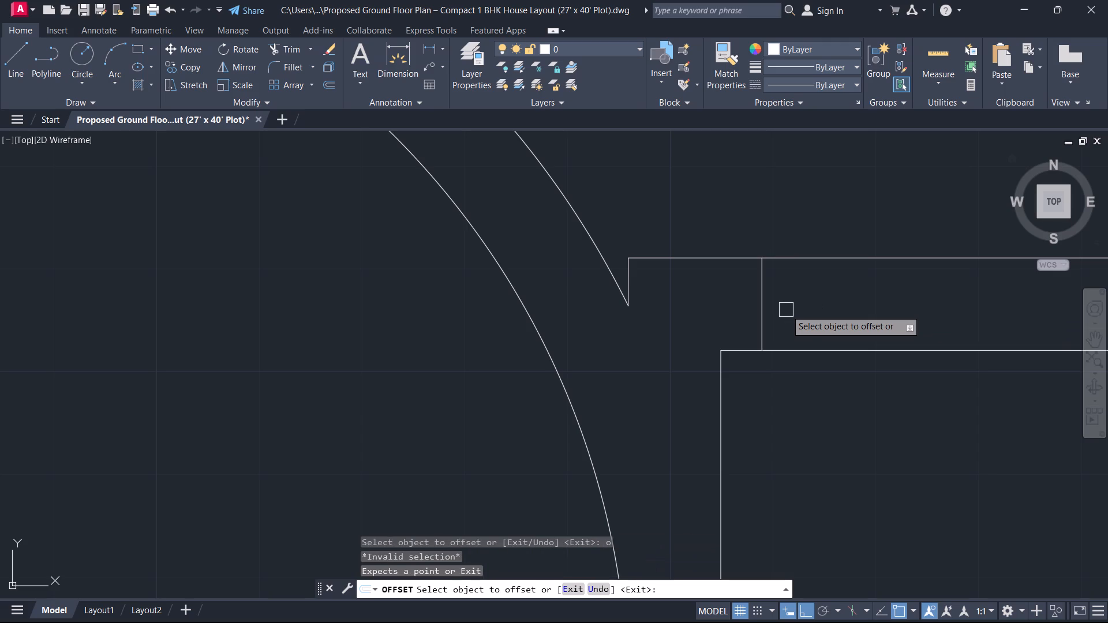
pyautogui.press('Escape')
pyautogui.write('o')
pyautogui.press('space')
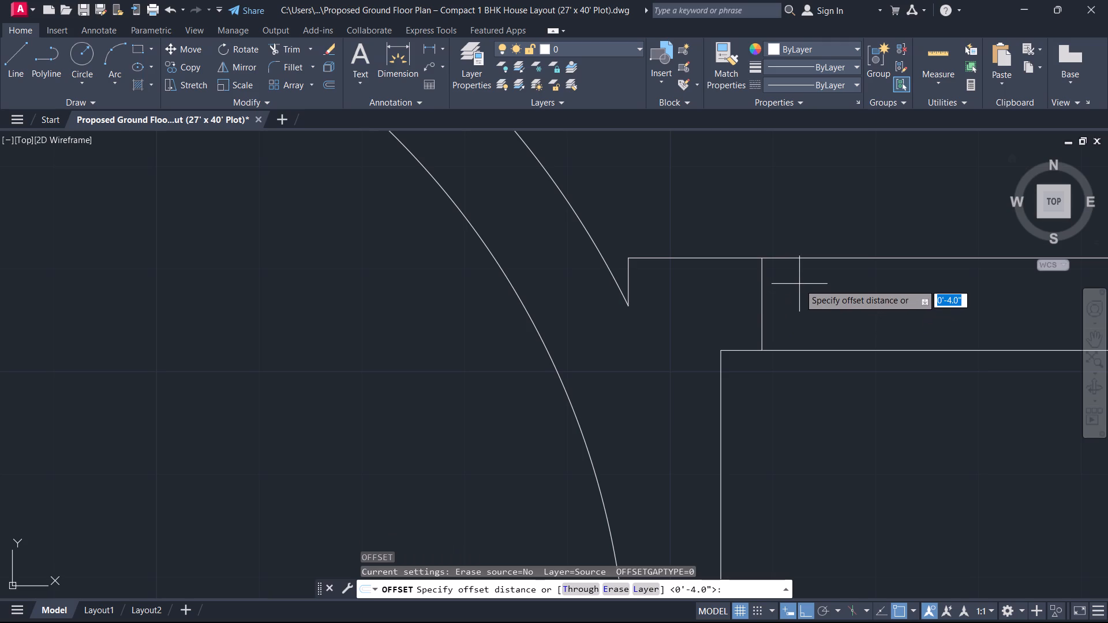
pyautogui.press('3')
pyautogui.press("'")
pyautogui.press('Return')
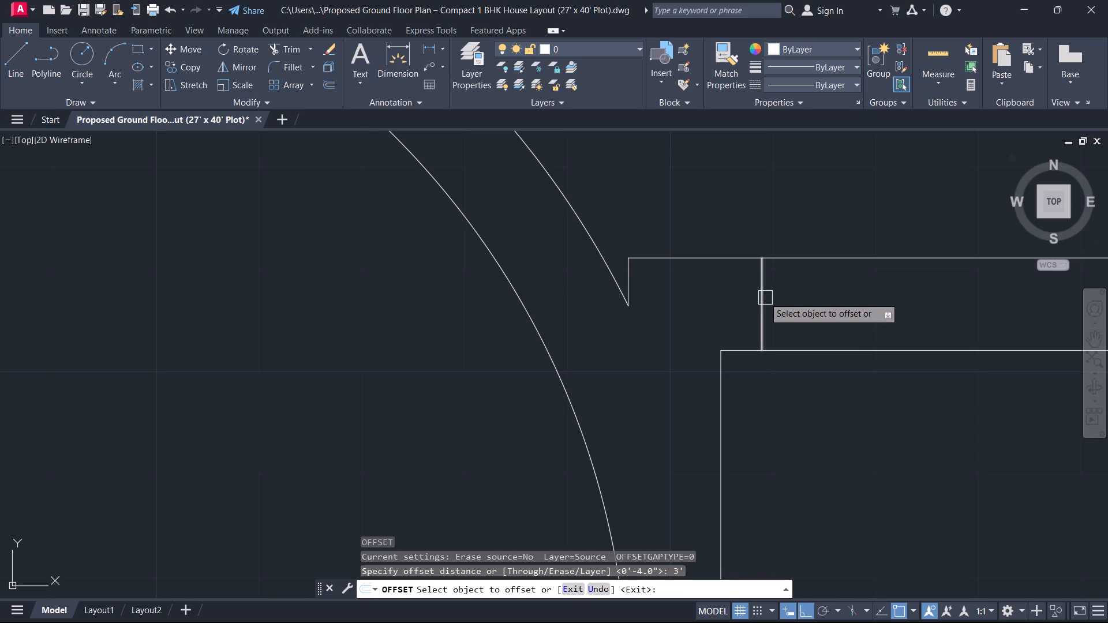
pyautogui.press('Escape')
# Offset the short jamb line in the top room's top wall 36" to the right.
pyautogui.write('o 36')
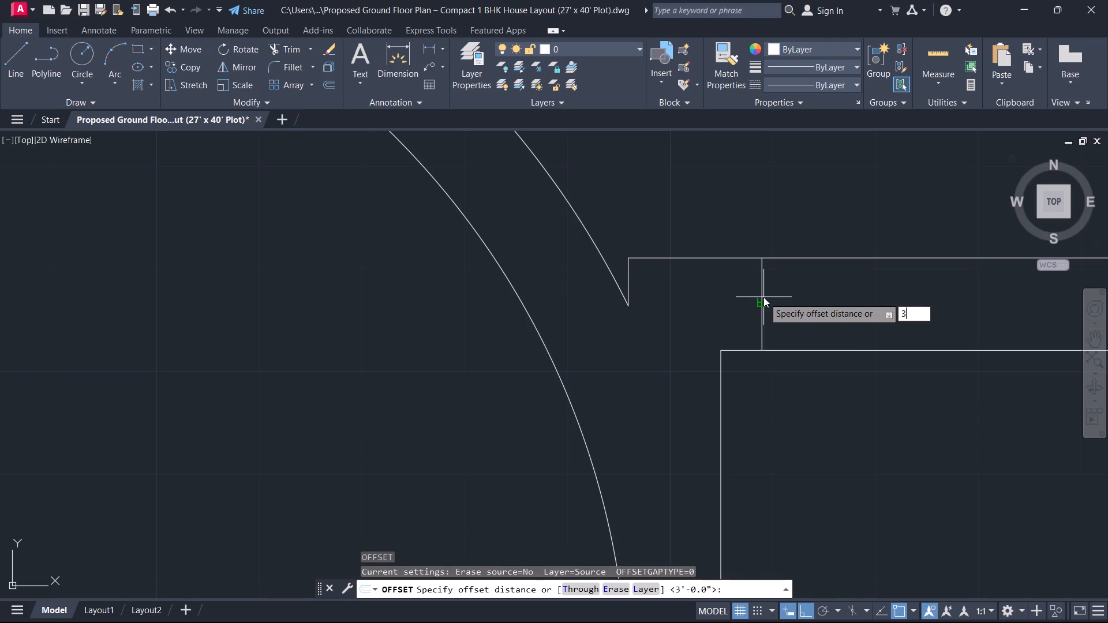
pyautogui.press('Return')
pyautogui.click(759, 295)
pyautogui.click(830, 299)
pyautogui.press('Escape')
# Trim the inner and outer top wall lines between the two jambs to open the doorway in the top room.
pyautogui.moveTo(845, 300); pyautogui.dragTo(615, 317, button='middle')
pyautogui.scroll(-1, 845, 300)
pyautogui.scroll(-1, 615, 317)
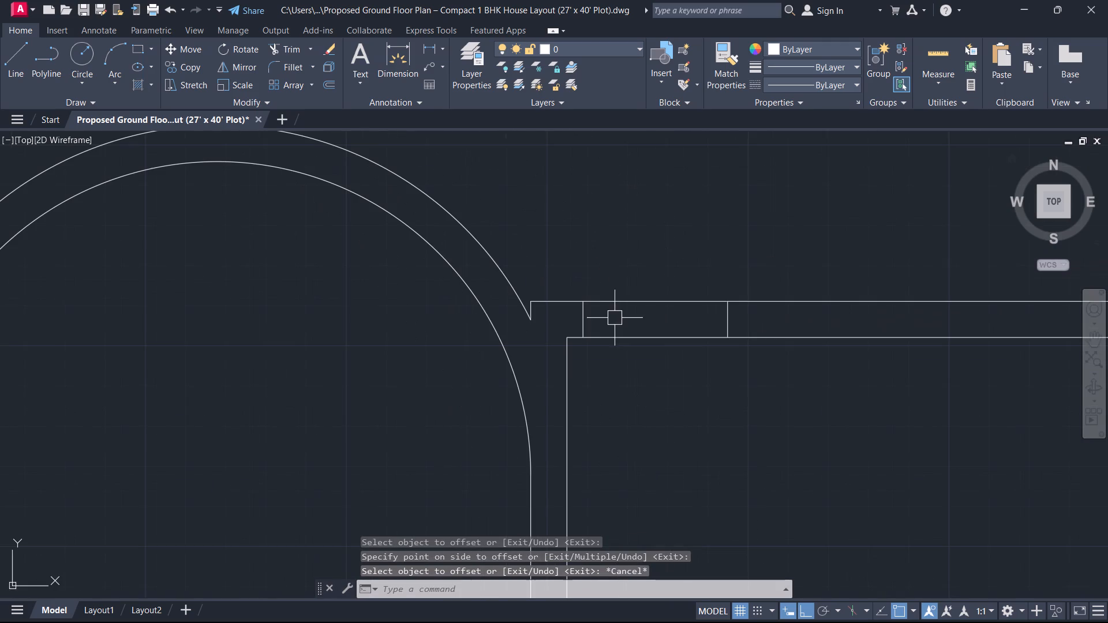
pyautogui.write('tr')
pyautogui.press('space')
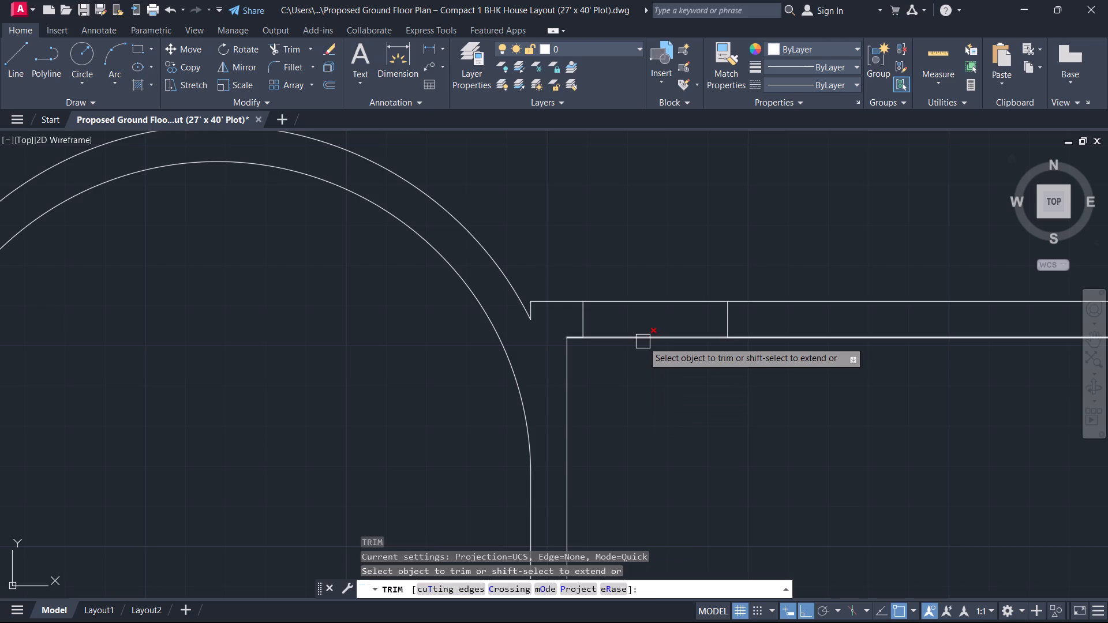
pyautogui.click(643, 341)
pyautogui.click(678, 296)
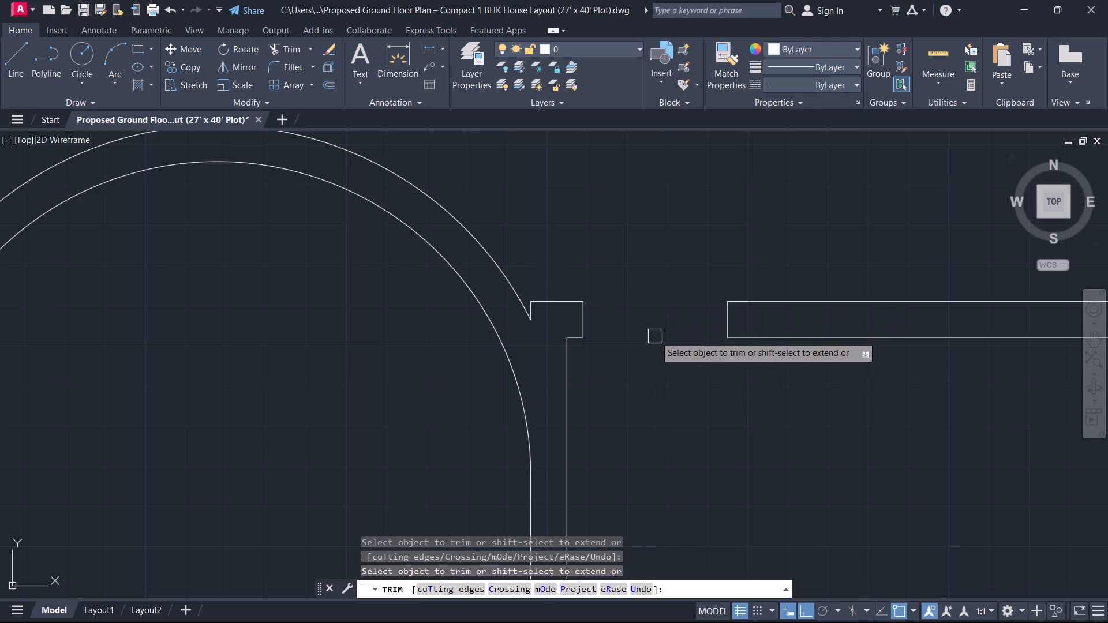
pyautogui.scroll(-2, 653, 338)
pyautogui.press('Escape')
# Extend the left inner wall line of the small room below the top room upward to the top room's bottom inner wall line.
pyautogui.moveTo(653, 387); pyautogui.dragTo(748, 324, button='middle')
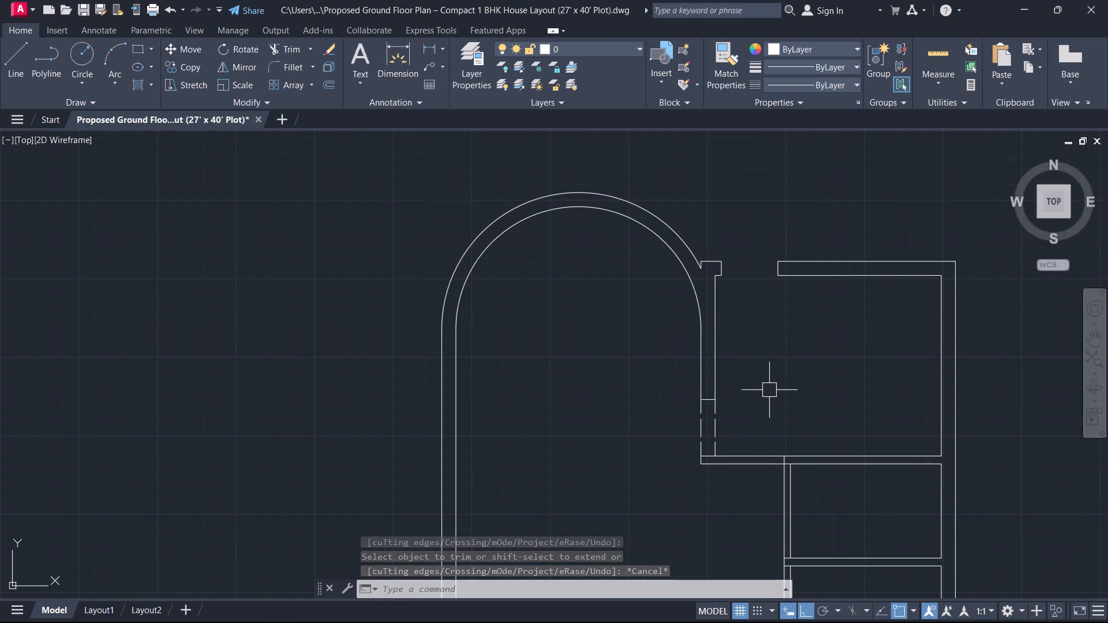
pyautogui.moveTo(789, 425); pyautogui.dragTo(739, 275, button='middle')
pyautogui.scroll(1, 729, 324)
pyautogui.write('ex')
pyautogui.press('space')
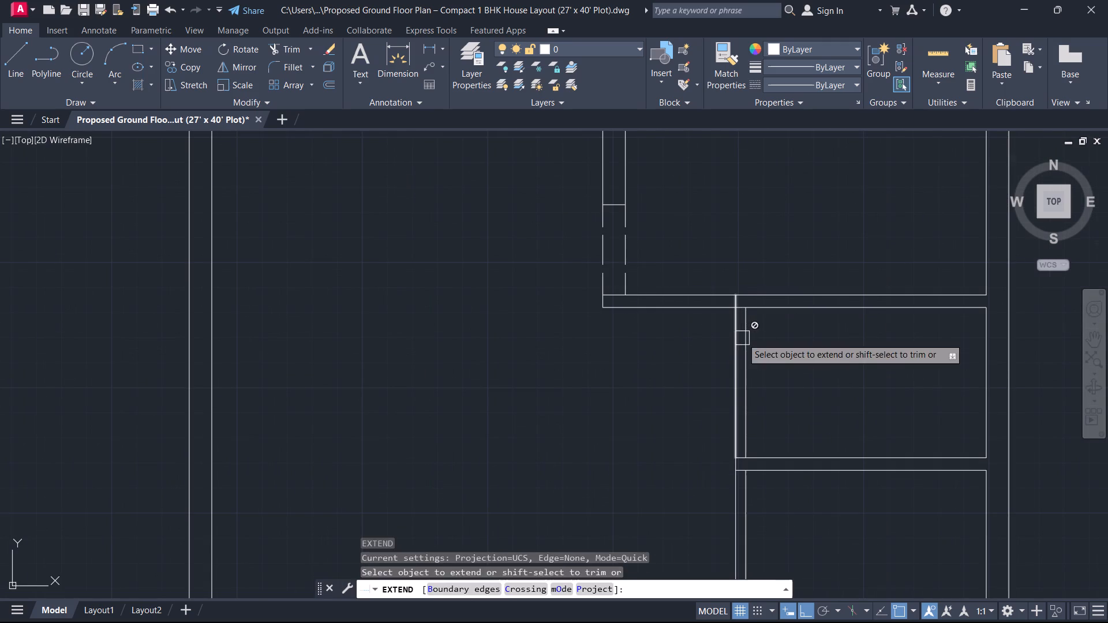
pyautogui.click(750, 355)
pyautogui.press('Escape')
pyautogui.scroll(3, 743, 299)
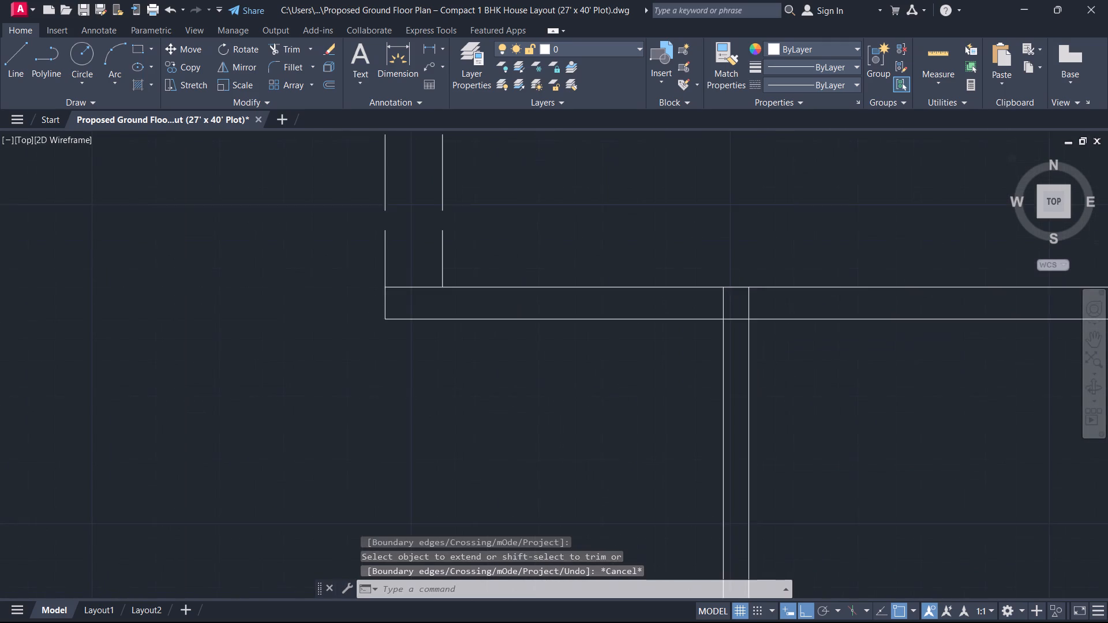
# Trim the crossing line pieces where the small room's left wall meets the top room's bottom wall, opening the wall junction.
pyautogui.write('tr')
pyautogui.press('space')
pyautogui.click(729, 342)
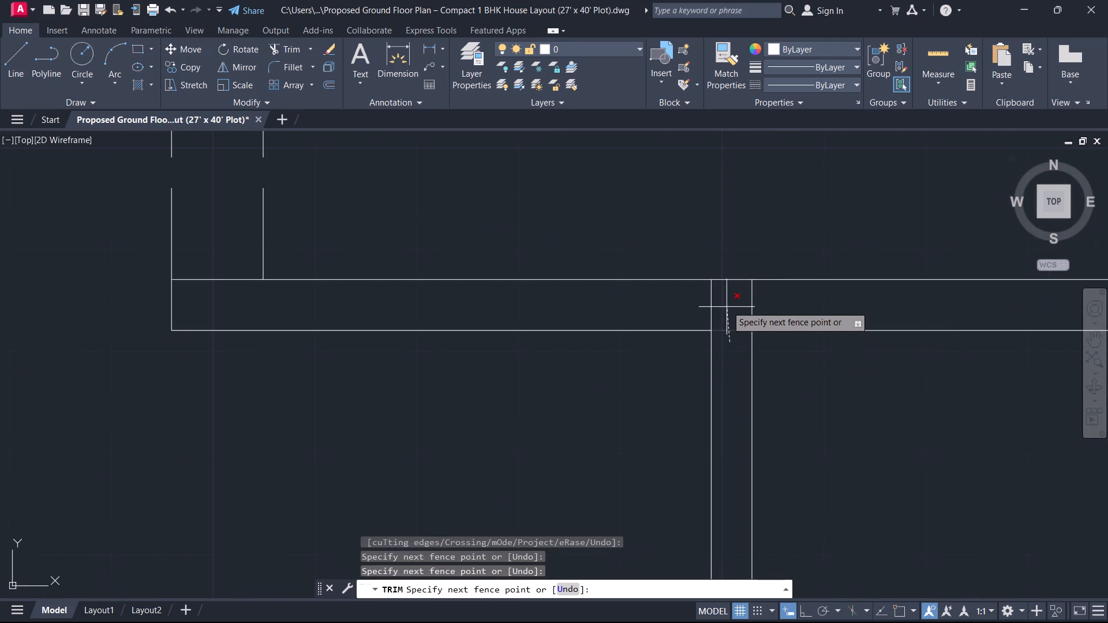
pyautogui.click(727, 306)
pyautogui.click(727, 306)
pyautogui.click(676, 293)
pyautogui.click(717, 303)
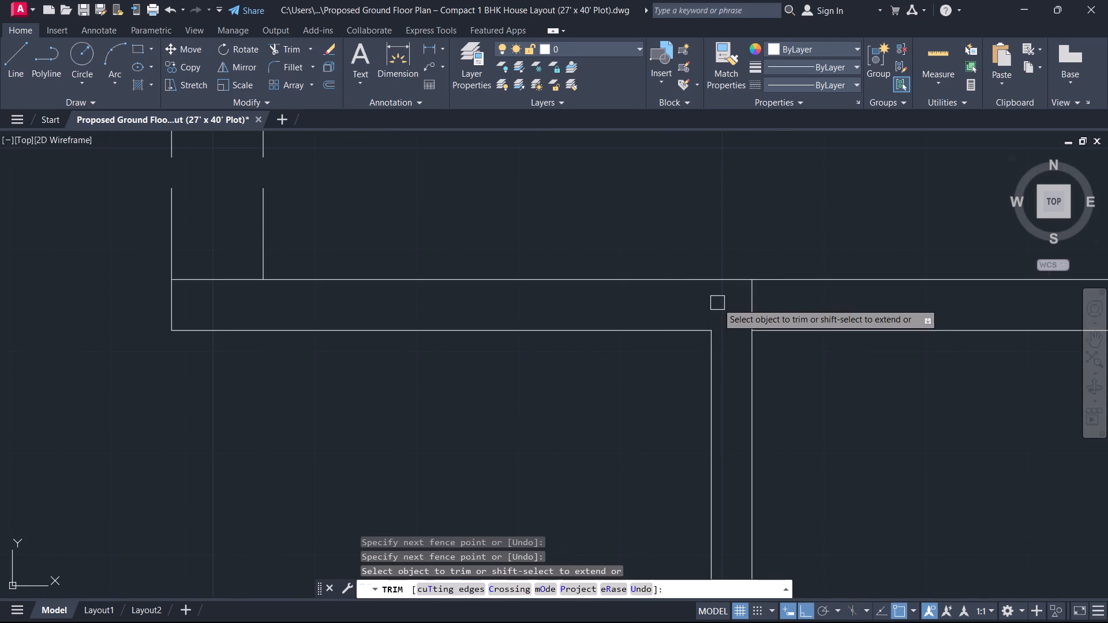
pyautogui.press('Escape')
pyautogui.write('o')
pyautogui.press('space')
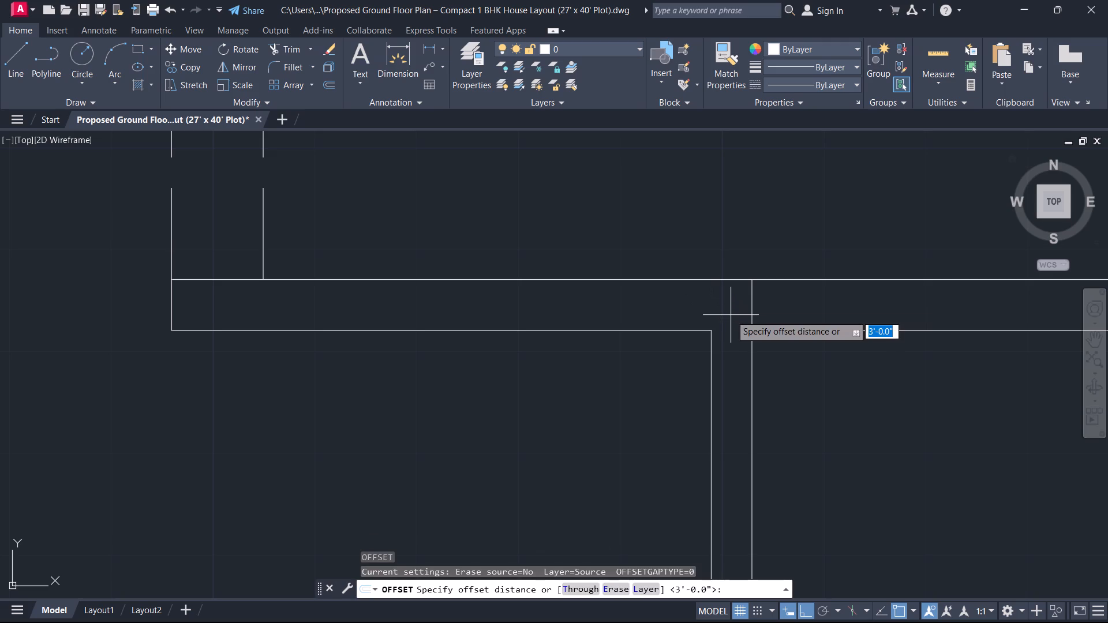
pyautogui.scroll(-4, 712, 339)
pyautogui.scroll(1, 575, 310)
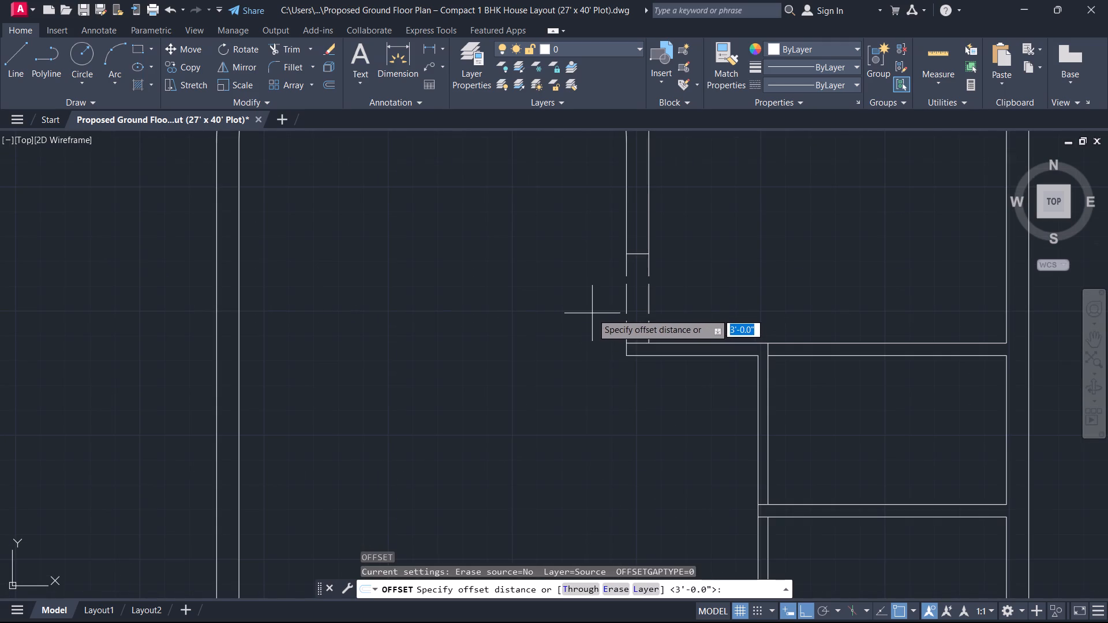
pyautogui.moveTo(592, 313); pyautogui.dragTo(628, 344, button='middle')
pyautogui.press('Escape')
# Draw a diagonal line across the dashed opening in the top room's left wall, from its upper right to lower left corner.
pyautogui.write('l')
pyautogui.press('space')
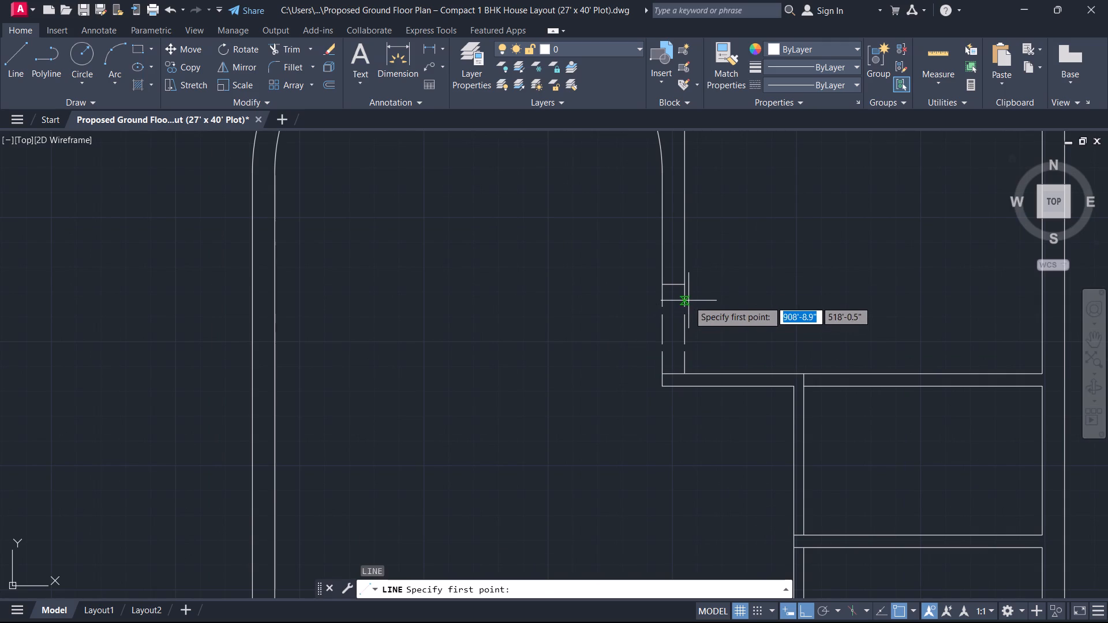
pyautogui.click(684, 290)
pyautogui.click(664, 370)
pyautogui.press('Escape')
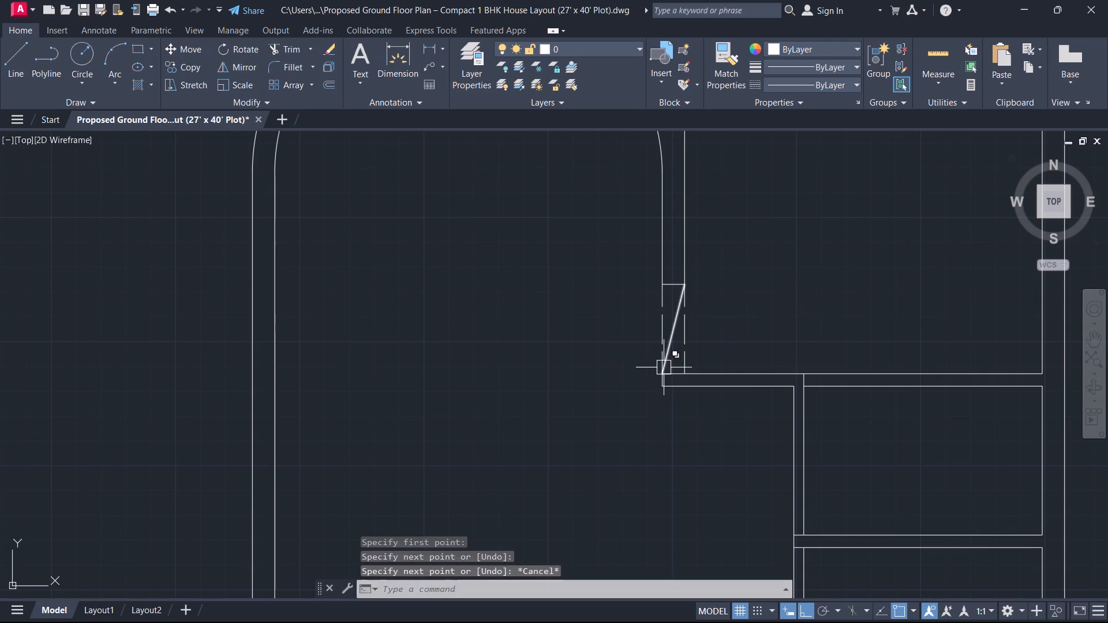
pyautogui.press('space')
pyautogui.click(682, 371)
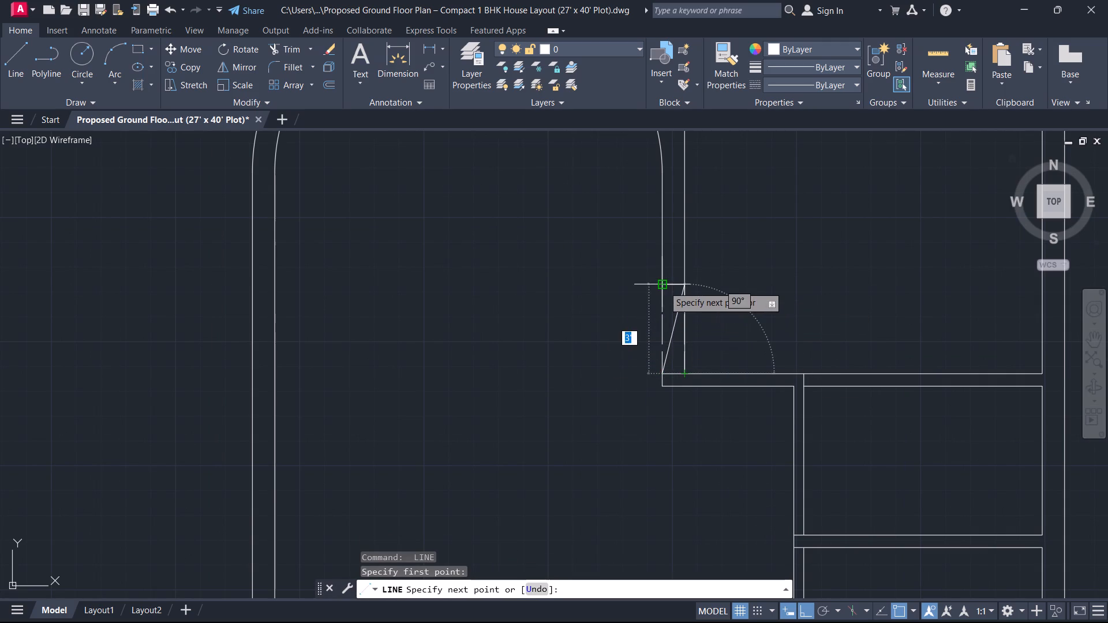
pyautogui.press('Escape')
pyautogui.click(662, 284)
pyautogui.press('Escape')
# Draw the second diagonal across the opening in the top room's left wall, from its upper left to lower right corner.
pyautogui.press('space')
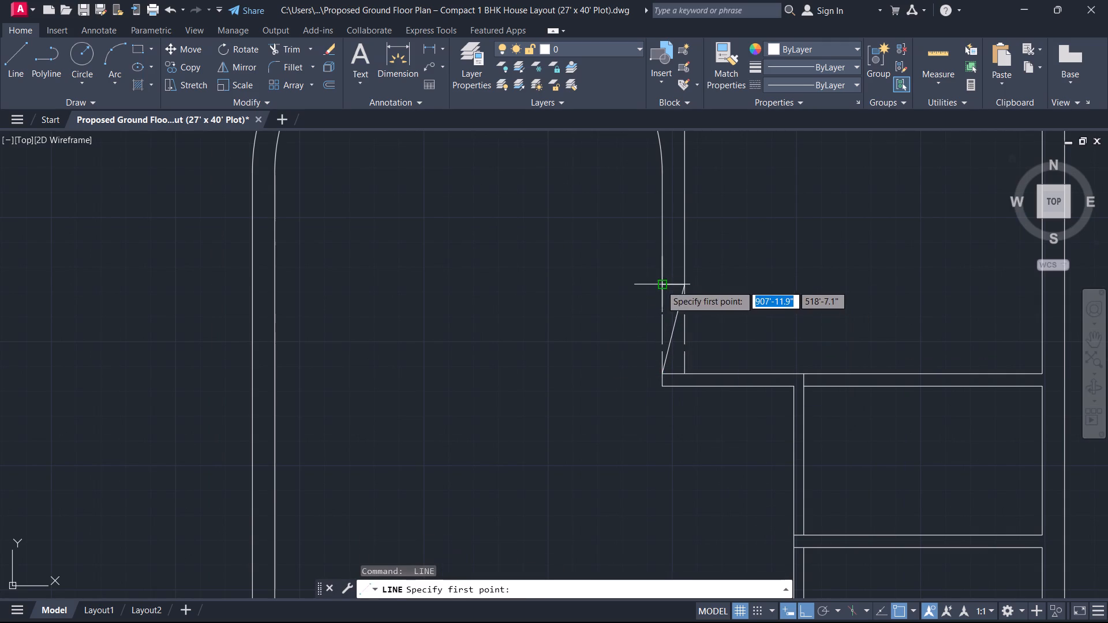
pyautogui.click(661, 284)
pyautogui.click(679, 373)
pyautogui.press('Escape')
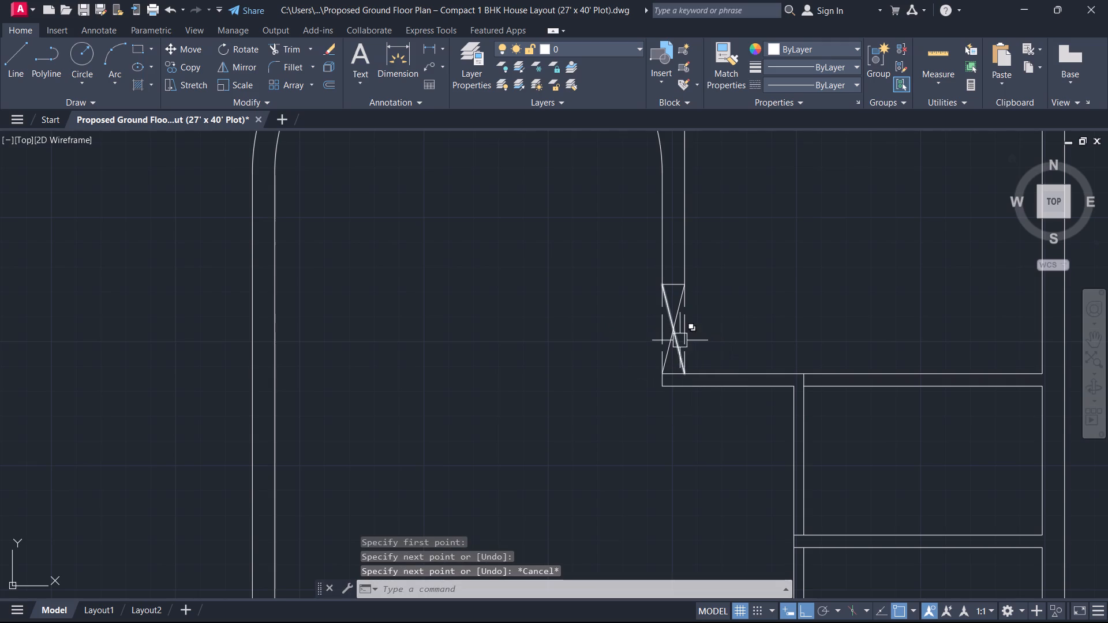
# Set the linetype of both crossing diagonals in the left wall opening to ACAD_ISO02W100.
pyautogui.moveTo(674, 333); pyautogui.dragTo(736, 329, button='middle')
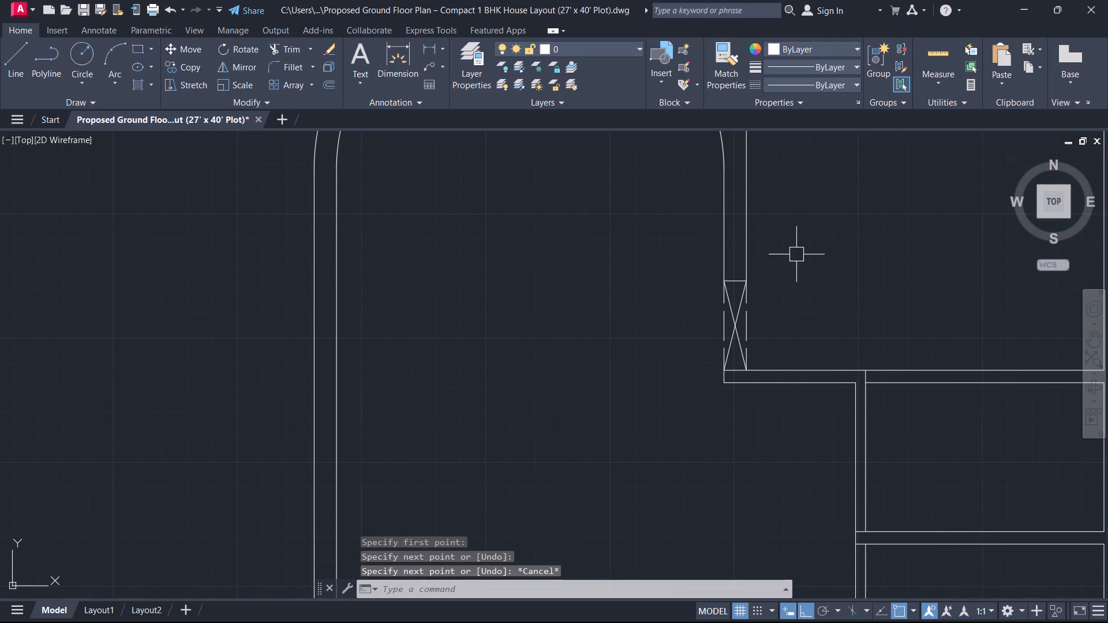
pyautogui.scroll(3, 662, 302)
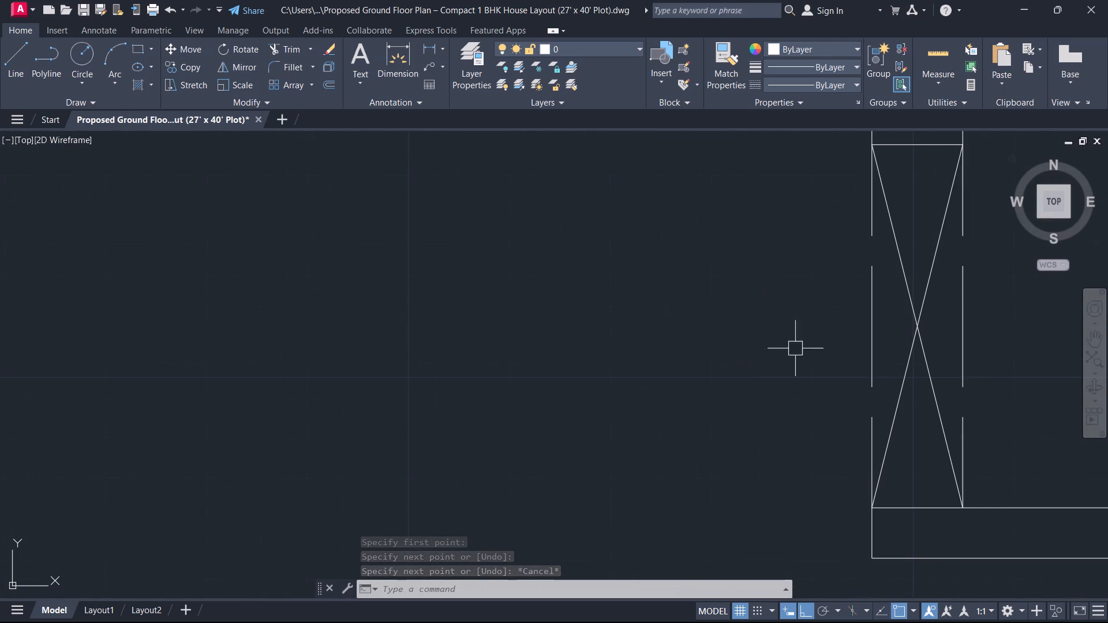
pyautogui.moveTo(939, 343); pyautogui.dragTo(934, 339)
pyautogui.click(904, 299)
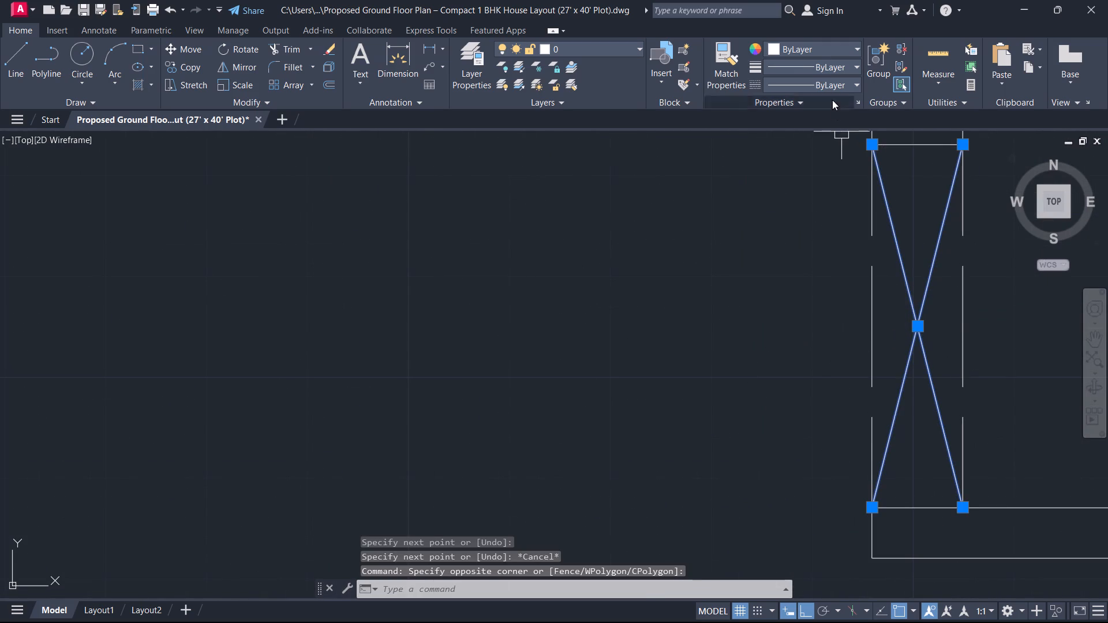
pyautogui.click(841, 93)
pyautogui.click(848, 88)
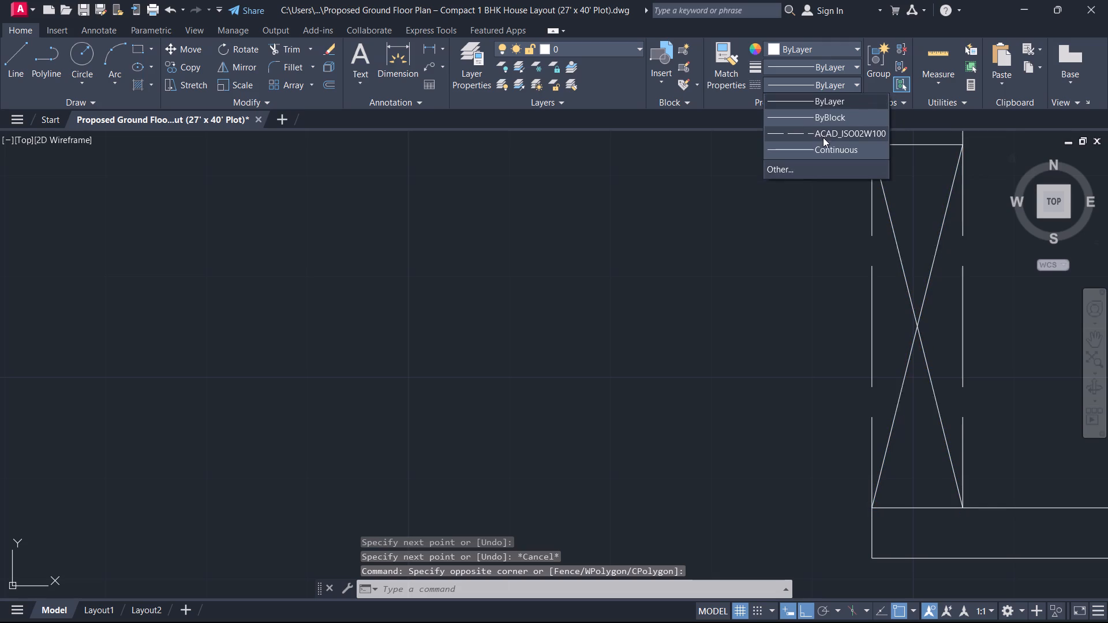
pyautogui.click(823, 138)
pyautogui.press('Escape')
# Offset the small room's left inner wall line 3'-0" to the right, into the room.
pyautogui.scroll(-3, 823, 280)
pyautogui.moveTo(881, 382); pyautogui.dragTo(688, 332, button='middle')
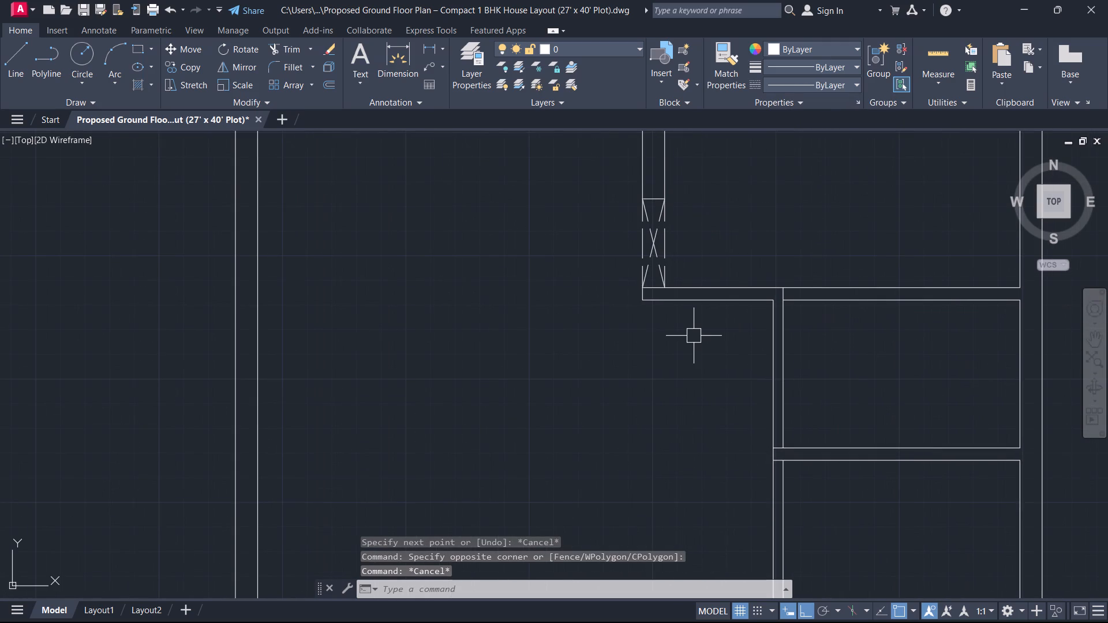
pyautogui.write('o')
pyautogui.press('space')
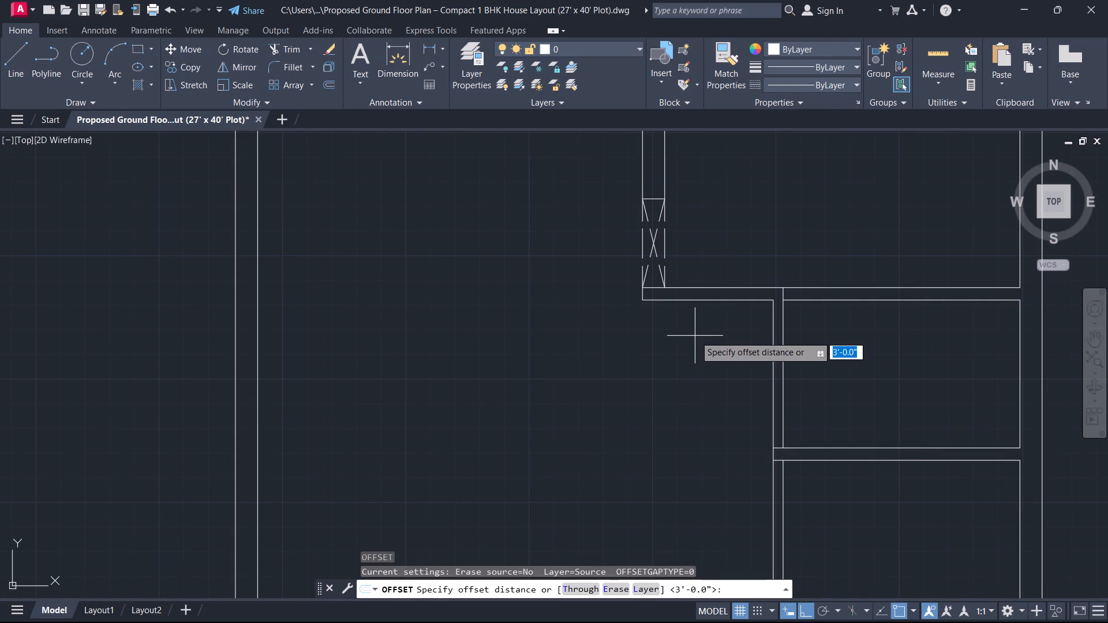
pyautogui.press('Return')
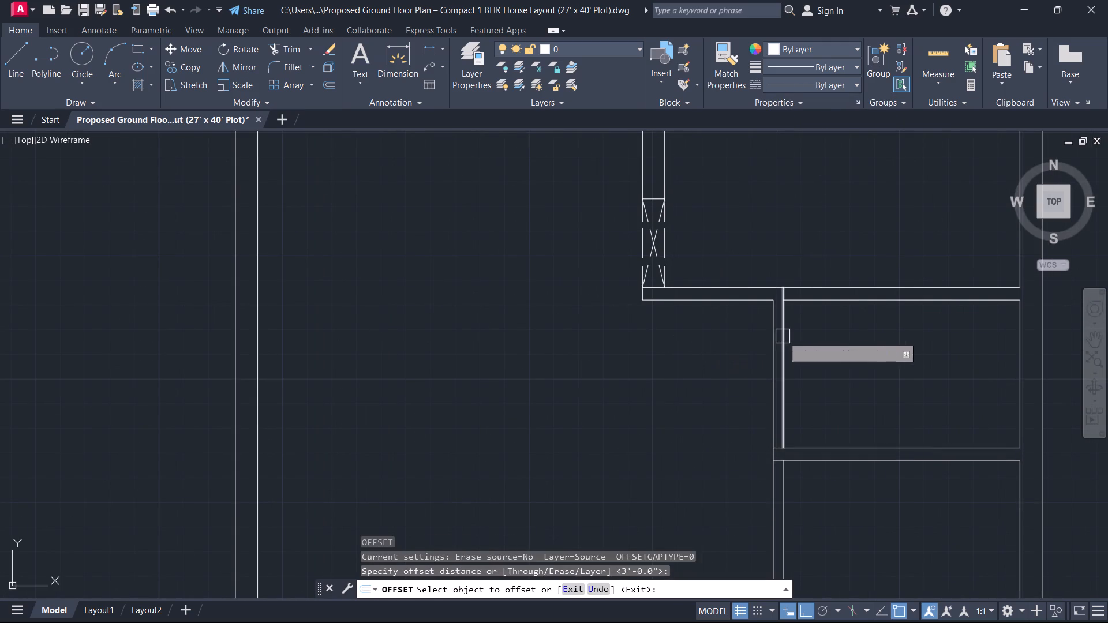
pyautogui.click(783, 336)
pyautogui.click(849, 344)
pyautogui.press('Escape')
# Trim the offset line to a short jamb across the wall between the top room and the small room.
pyautogui.write('tr')
pyautogui.press('space')
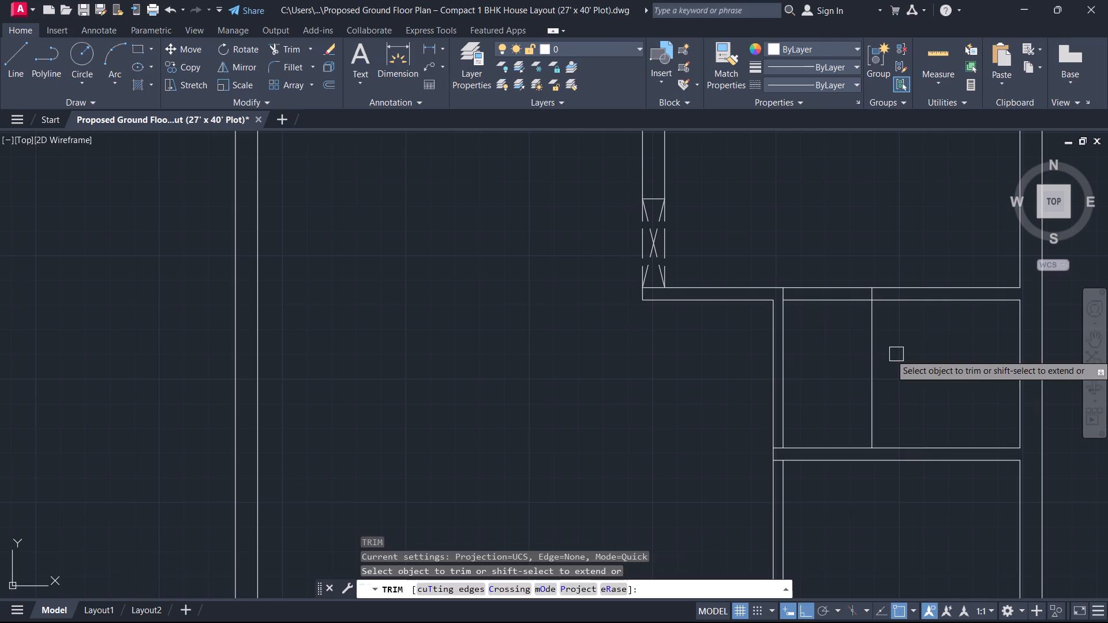
pyautogui.click(896, 354)
pyautogui.click(855, 343)
pyautogui.press('Escape')
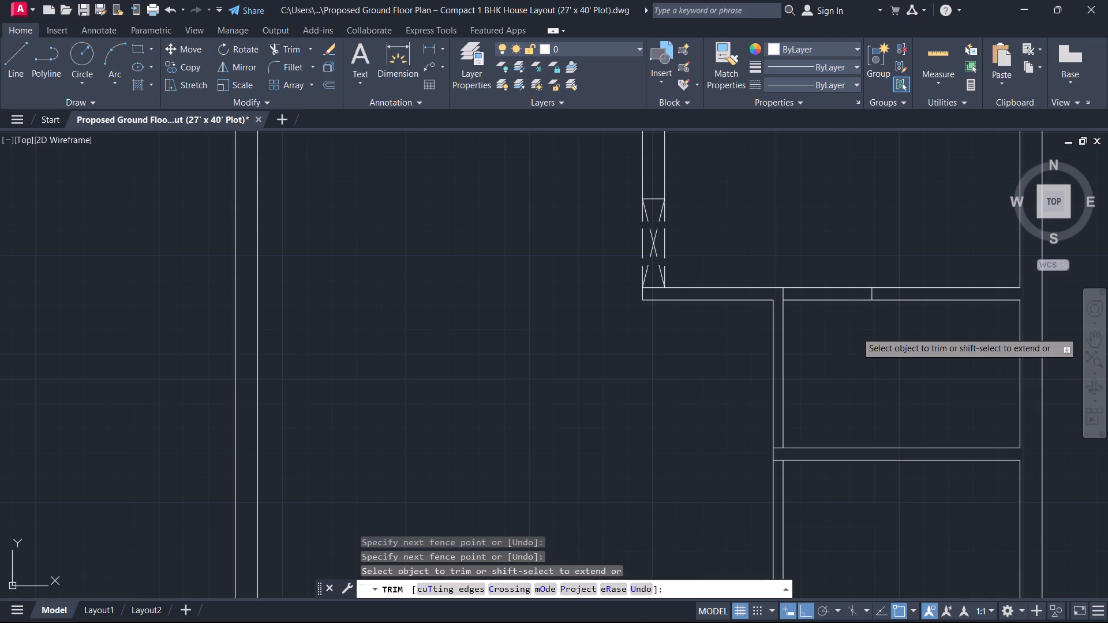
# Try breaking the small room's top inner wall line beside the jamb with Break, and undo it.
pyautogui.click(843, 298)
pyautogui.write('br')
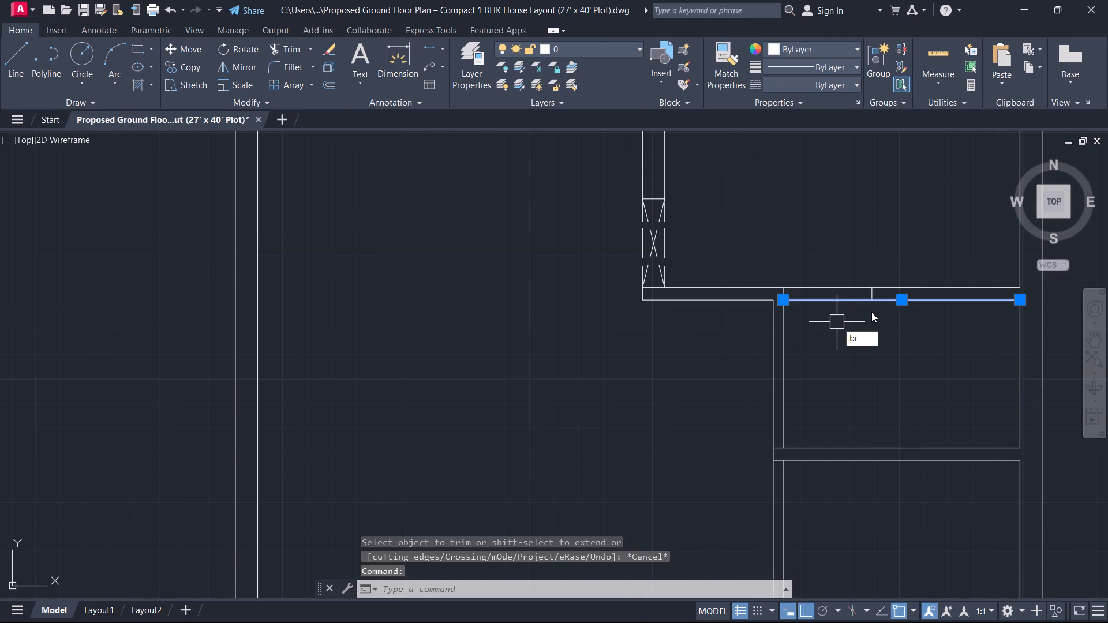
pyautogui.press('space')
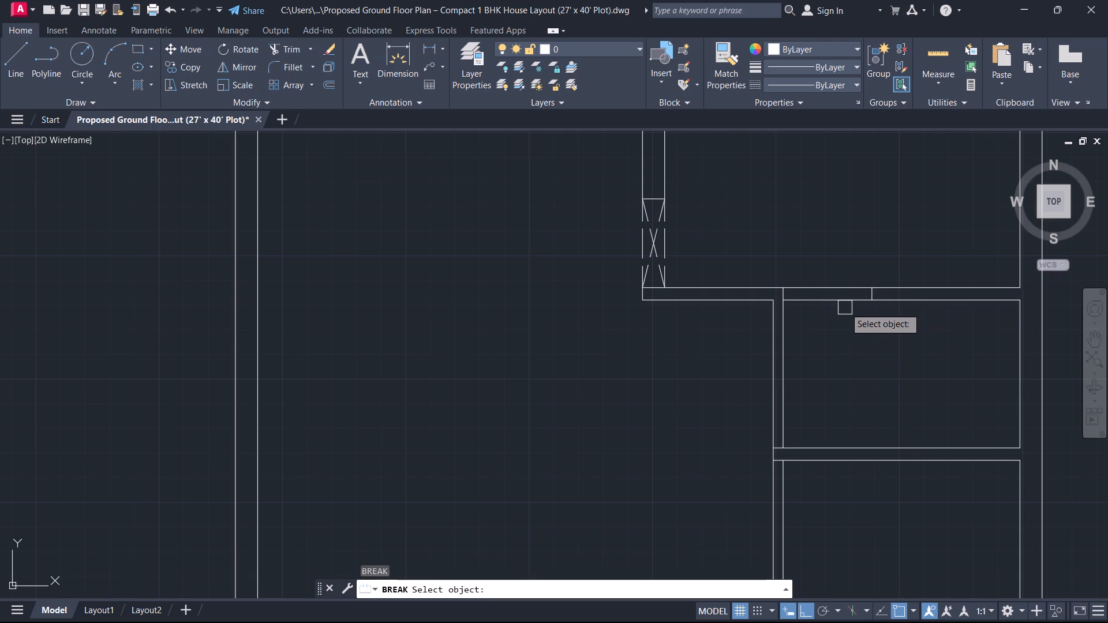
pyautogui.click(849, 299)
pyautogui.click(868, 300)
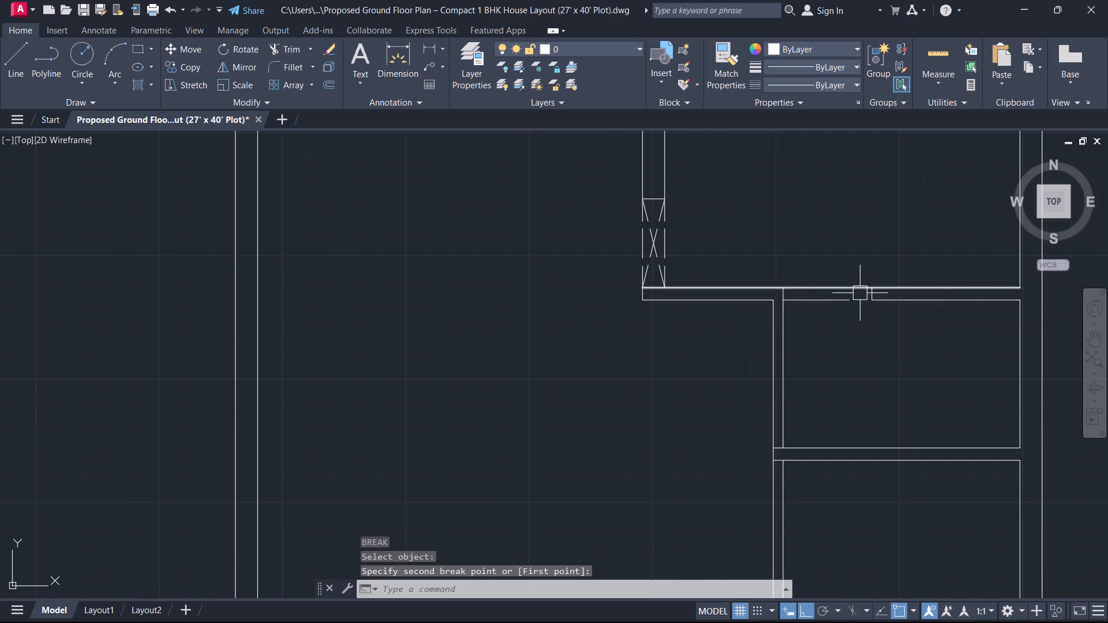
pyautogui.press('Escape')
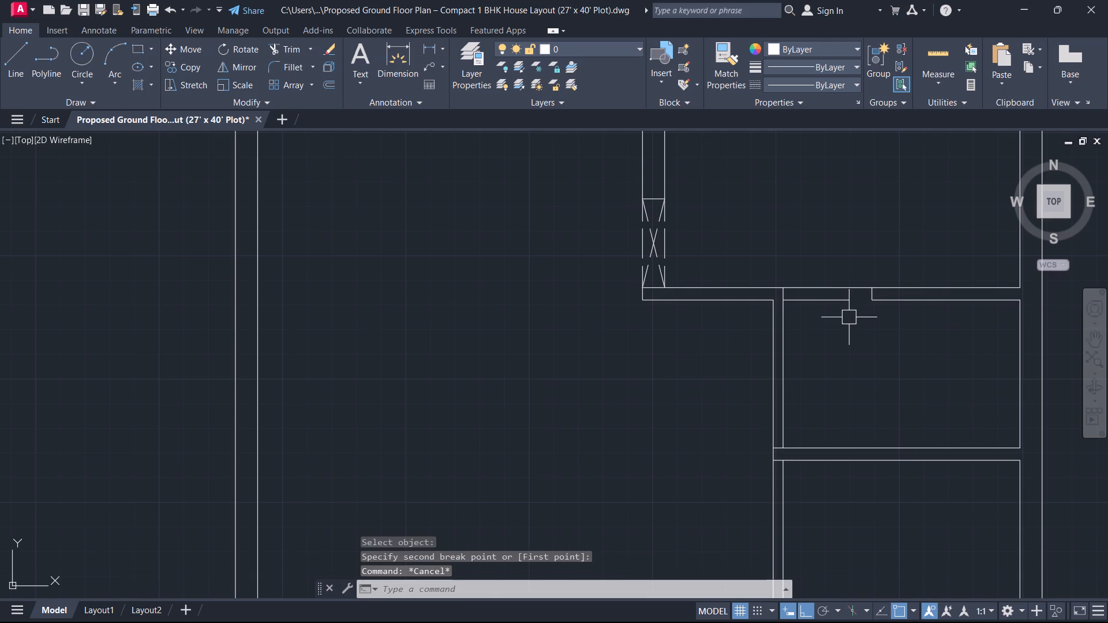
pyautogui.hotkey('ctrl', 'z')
# Break the lower wall line at the new jamb and the upper wall line at both ends of the opening using Breakatpoint.
pyautogui.click(854, 306)
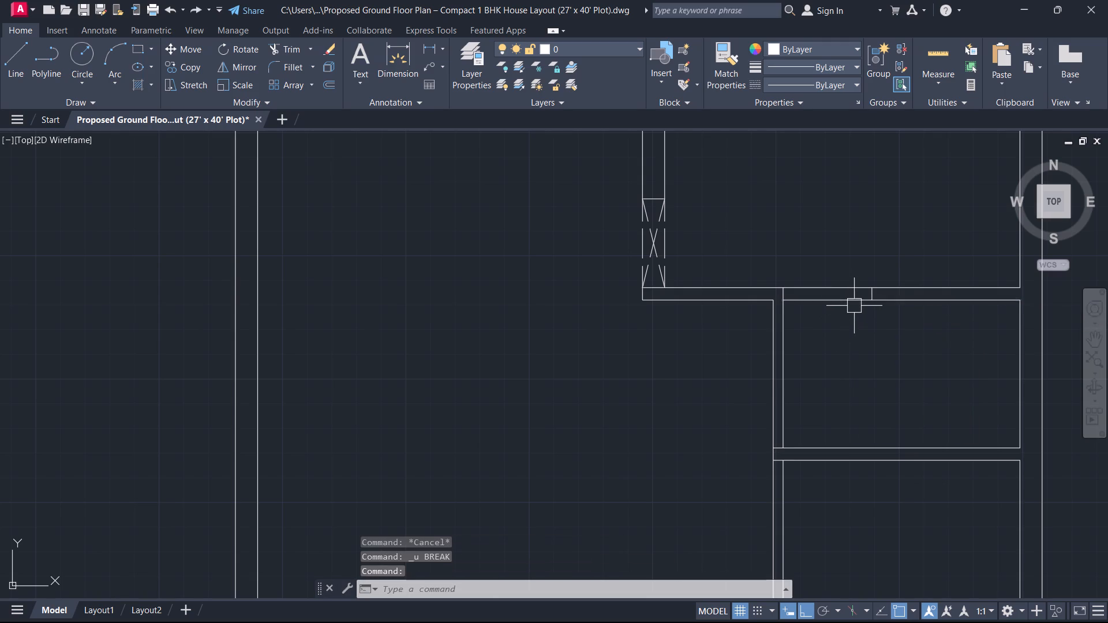
pyautogui.write('br')
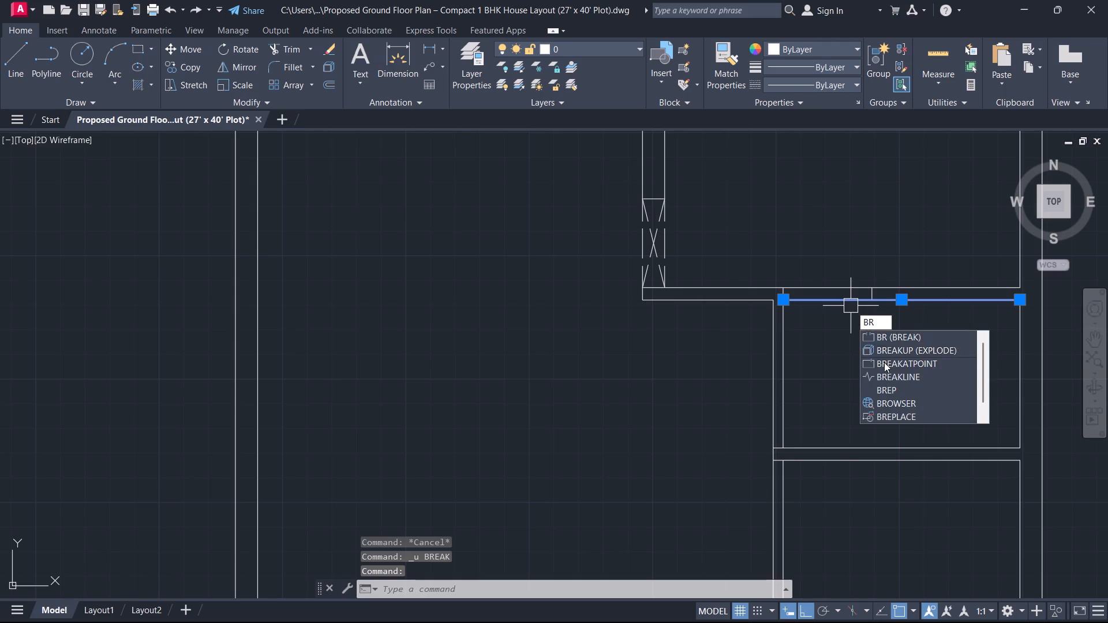
pyautogui.click(884, 363)
pyautogui.click(873, 299)
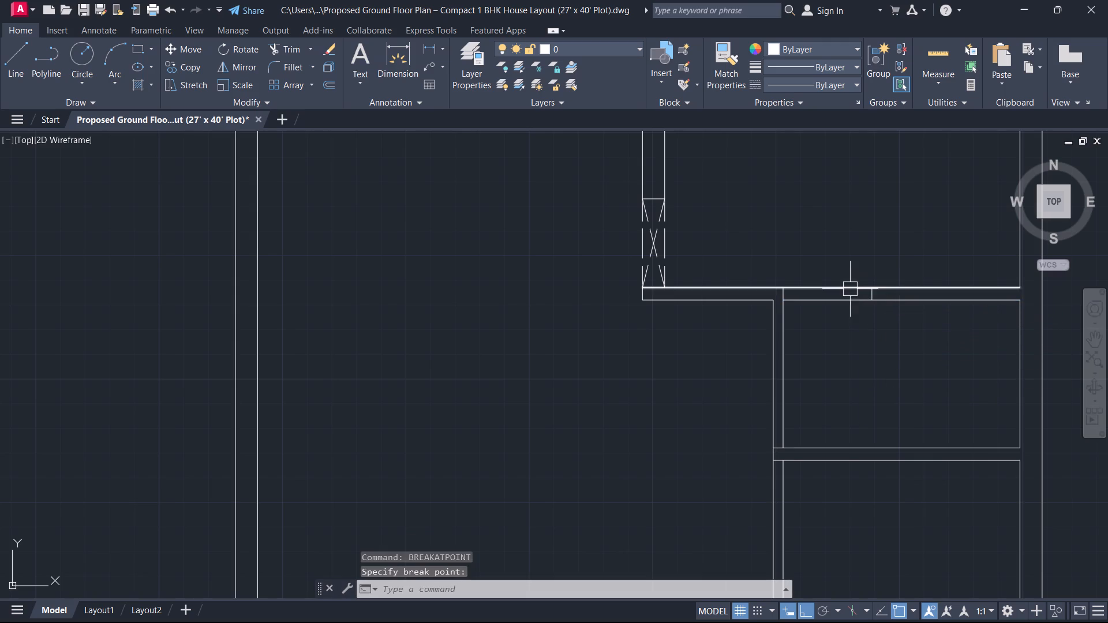
pyautogui.click(850, 289)
pyautogui.press('space')
pyautogui.click(872, 288)
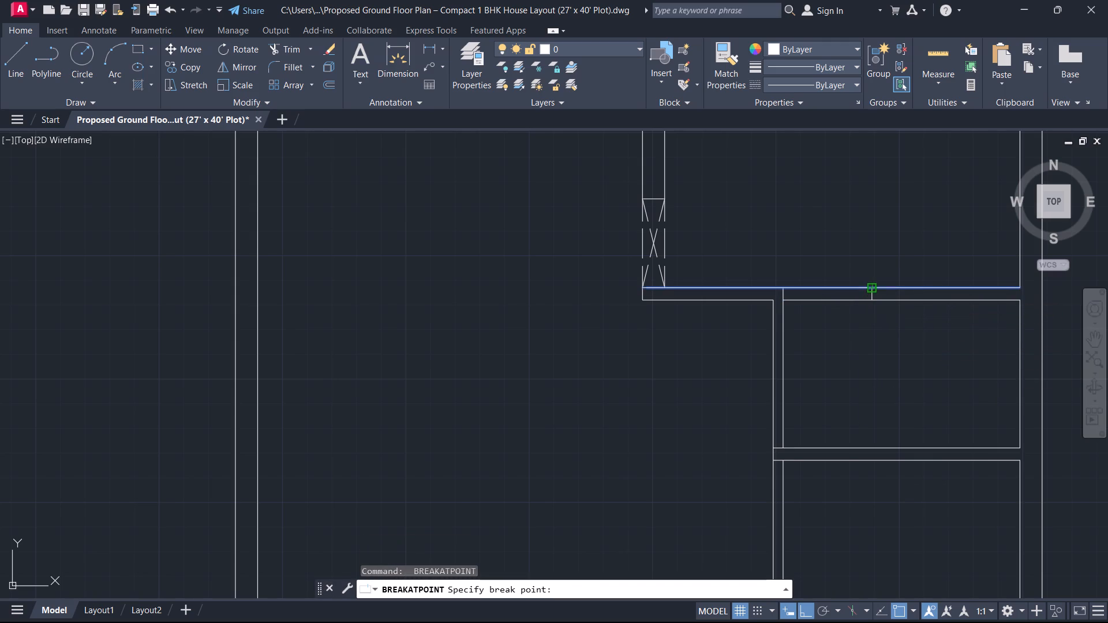
pyautogui.click(854, 286)
pyautogui.press('space')
pyautogui.click(783, 288)
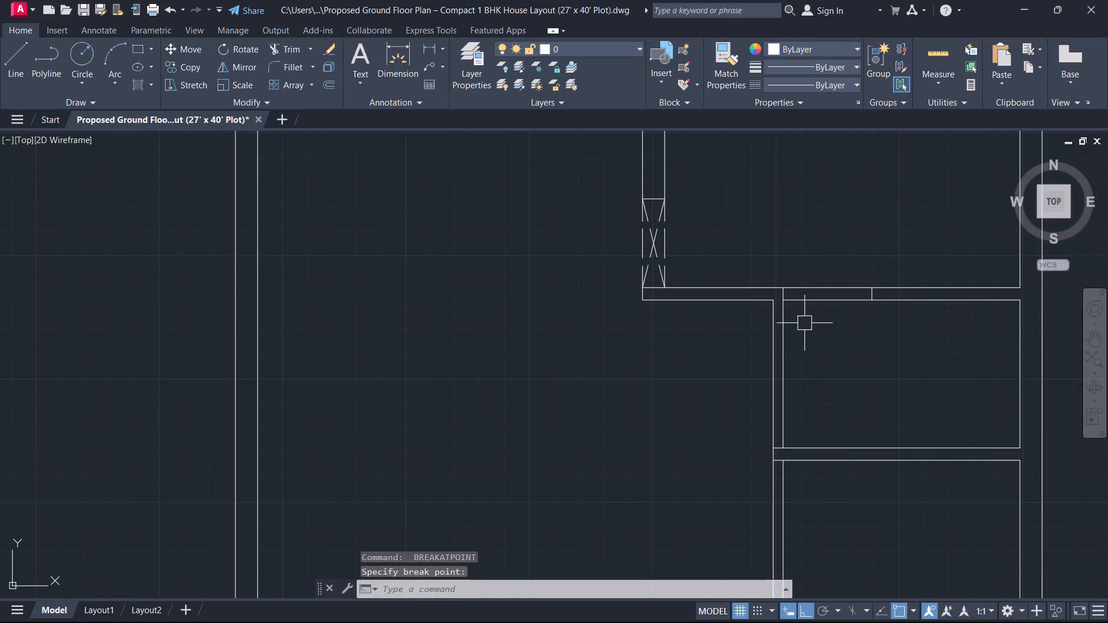
pyautogui.press('space')
pyautogui.moveTo(829, 332); pyautogui.dragTo(800, 272)
pyautogui.press('space')
# Set the linetype of the two wall line segments across the small room's top opening to ACAD_ISO02W100.
pyautogui.moveTo(835, 326); pyautogui.dragTo(831, 314)
pyautogui.click(814, 247)
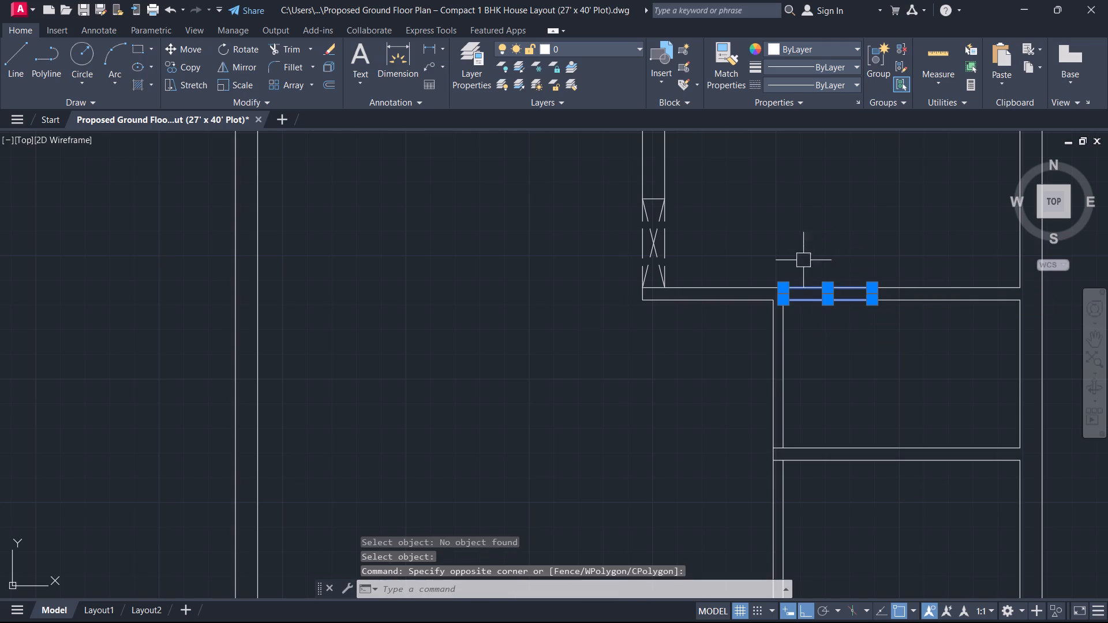
pyautogui.click(795, 82)
pyautogui.click(799, 137)
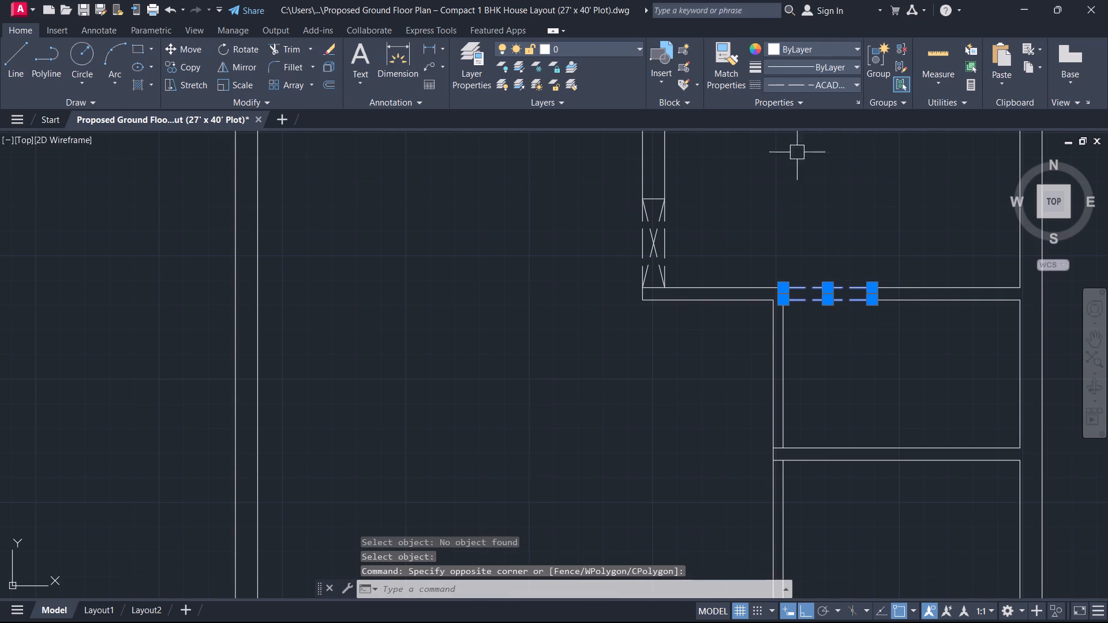
pyautogui.press('Escape')
# Draw two crossing diagonal lines between opposite corners of the dashed opening in the small room's top wall.
pyautogui.write('l')
pyautogui.press('space')
pyautogui.scroll(2, 874, 295)
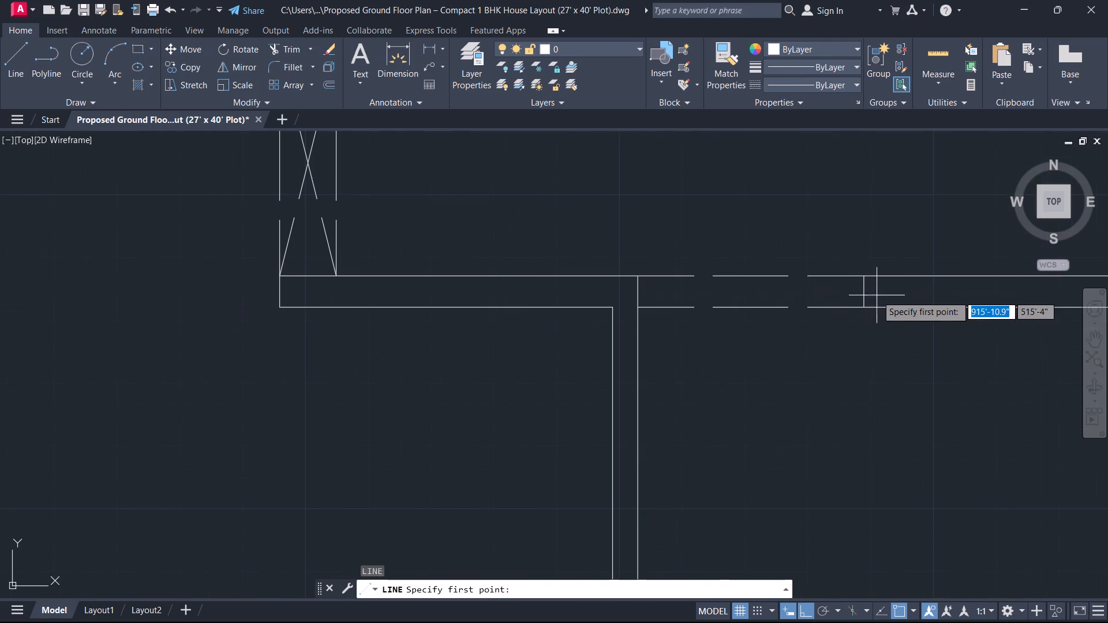
pyautogui.click(860, 273)
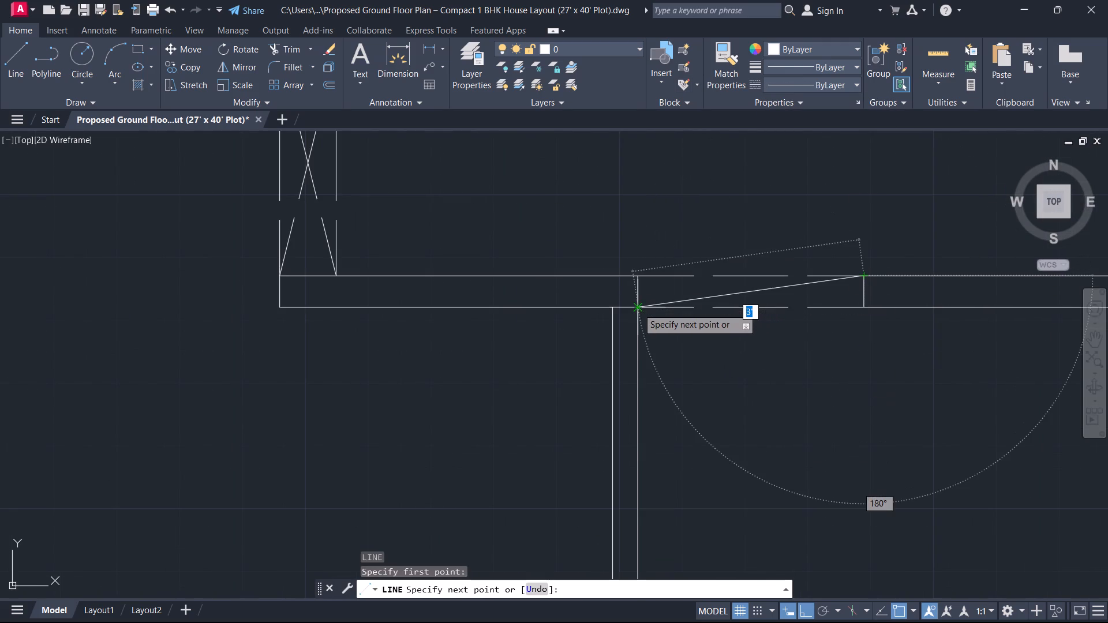
pyautogui.click(637, 308)
pyautogui.press('Escape')
pyautogui.press('space')
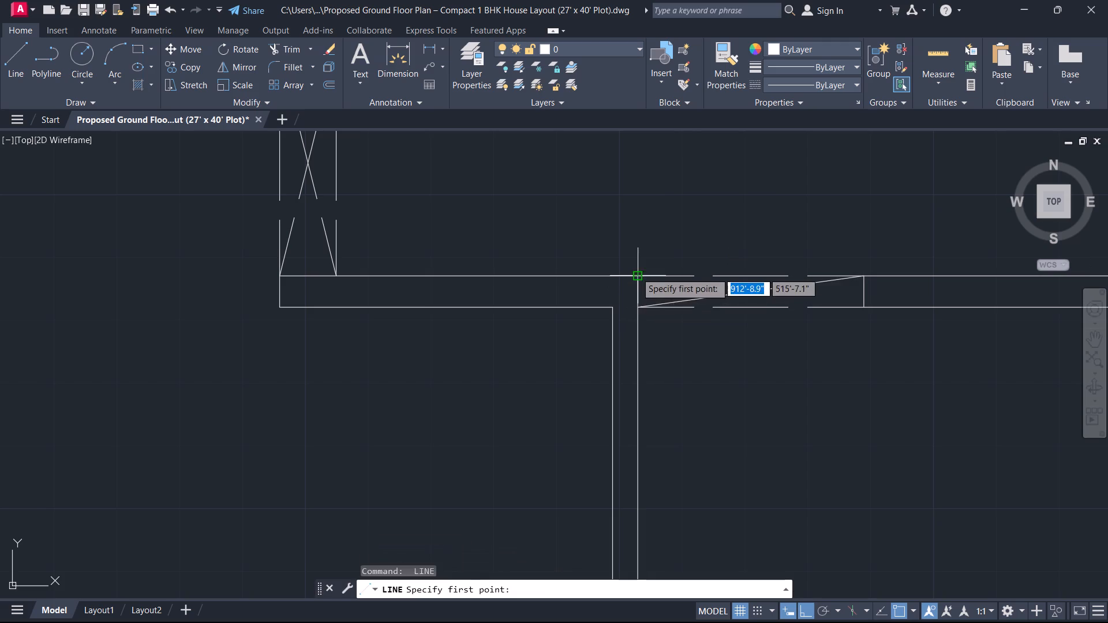
pyautogui.click(636, 272)
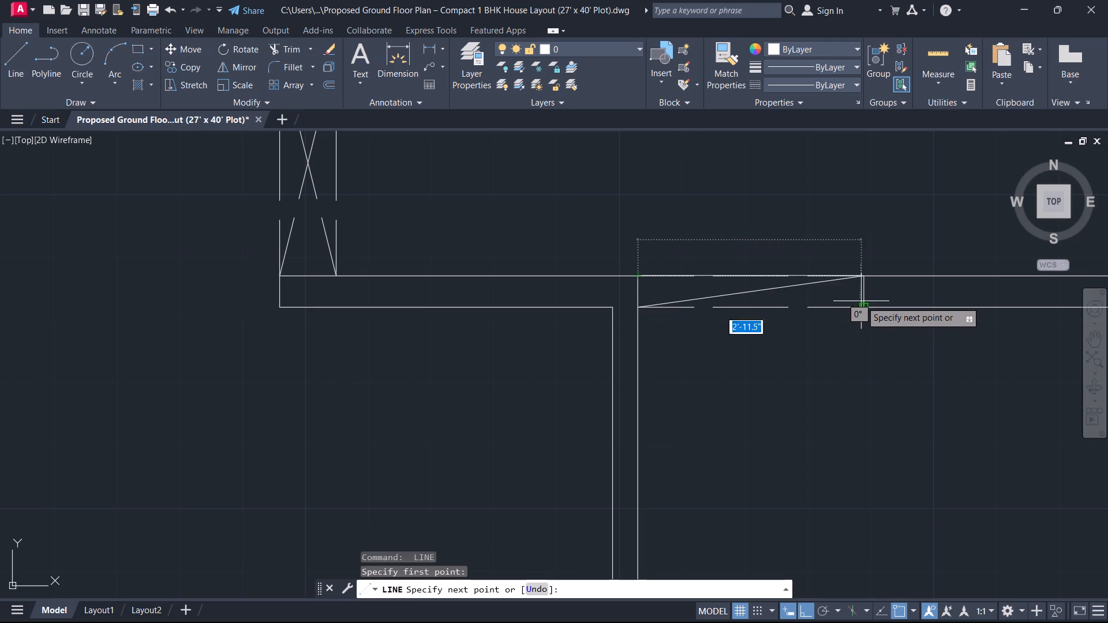
pyautogui.click(865, 308)
pyautogui.press('Escape')
# Set the linetype of the two crossing diagonals in the small room's top opening to ACAD_ISO02W100.
pyautogui.scroll(2, 836, 302)
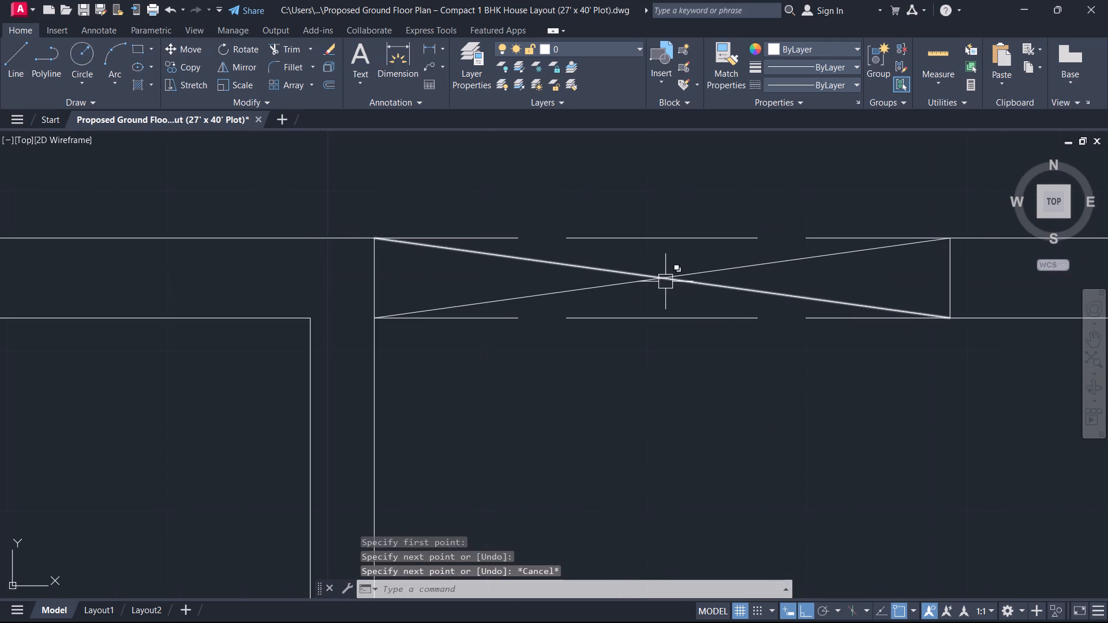
pyautogui.scroll(3, 665, 282)
pyautogui.moveTo(664, 291); pyautogui.dragTo(643, 268)
pyautogui.click(589, 198)
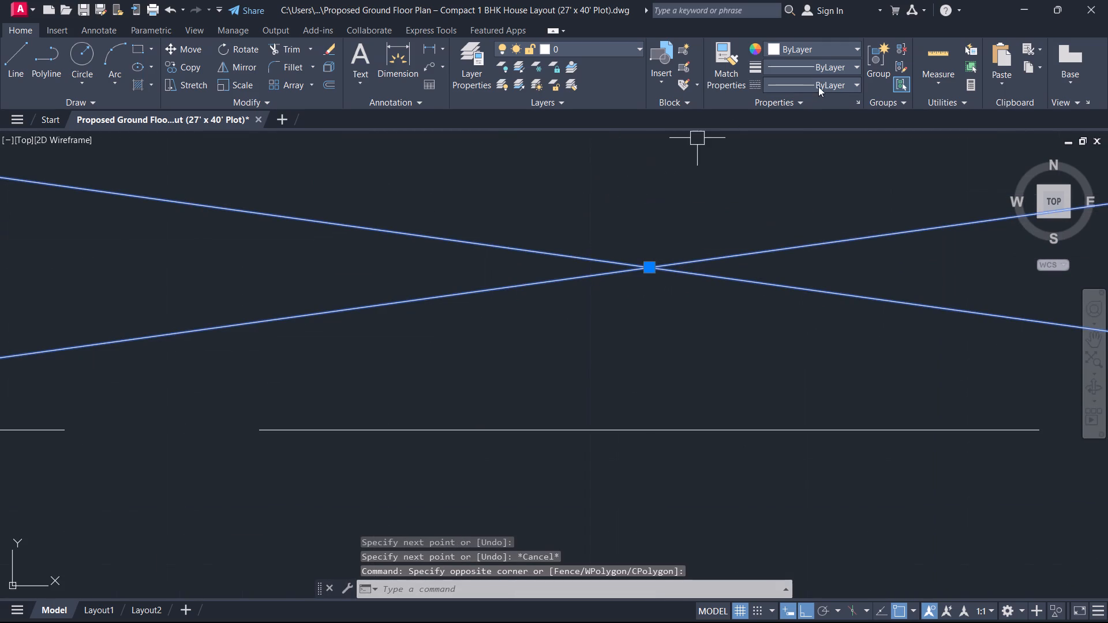
pyautogui.click(819, 85)
pyautogui.click(833, 133)
pyautogui.press('Escape')
pyautogui.scroll(-5, 751, 211)
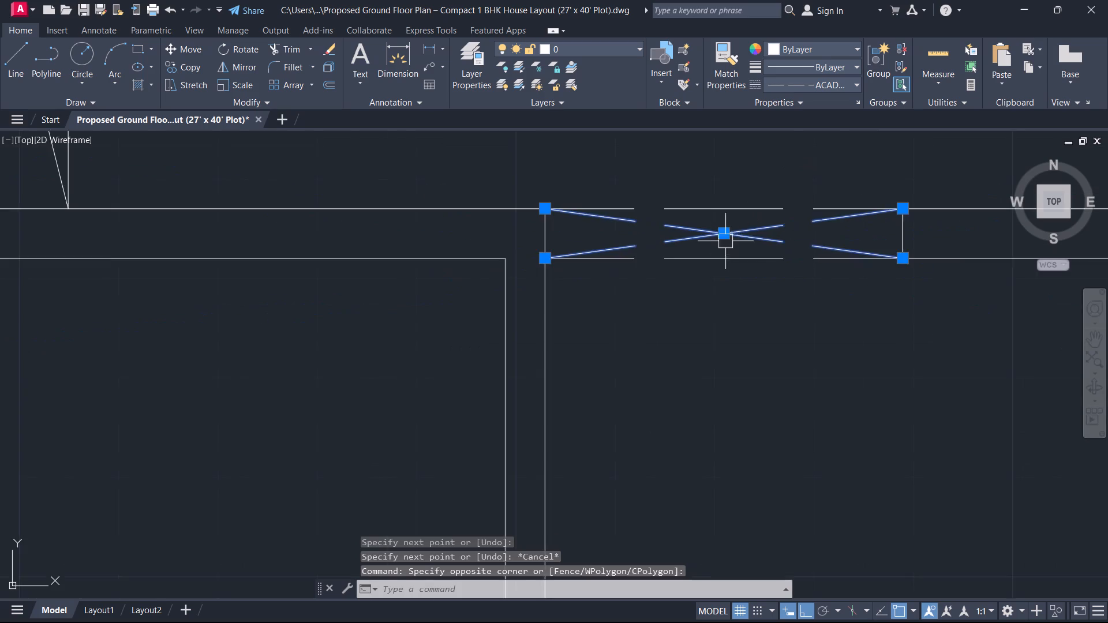
pyautogui.press('Escape')
pyautogui.scroll(-2, 717, 247)
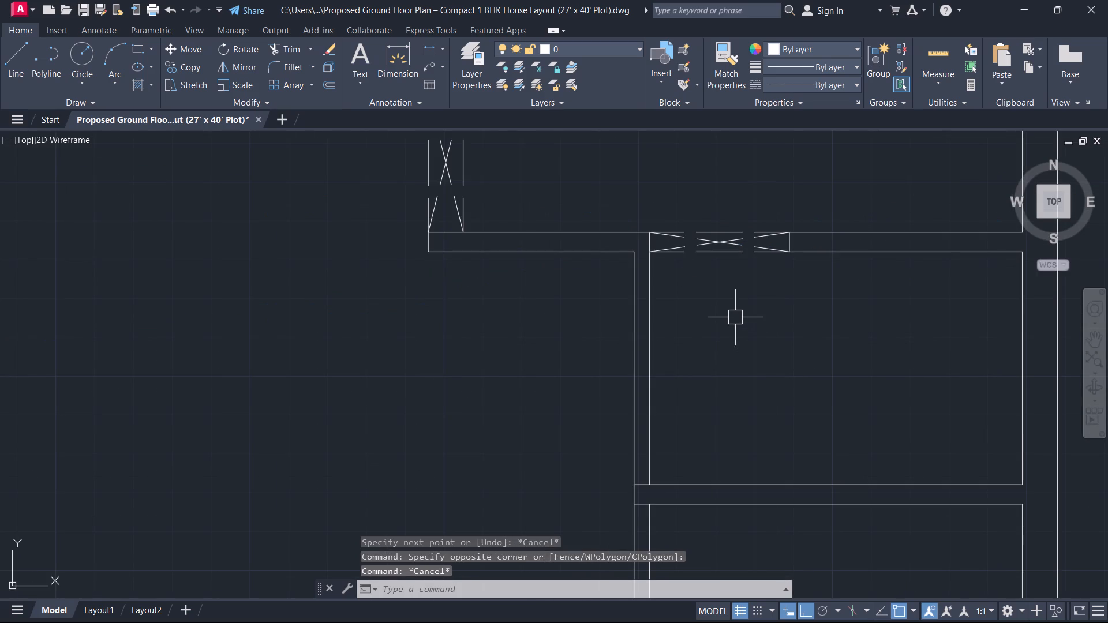
# Offset the lower line of the partition between the two small rooms 4" downward and trim it to a jamb across the left wall.
pyautogui.scroll(-2, 735, 316)
pyautogui.moveTo(735, 316); pyautogui.dragTo(933, 241, button='middle')
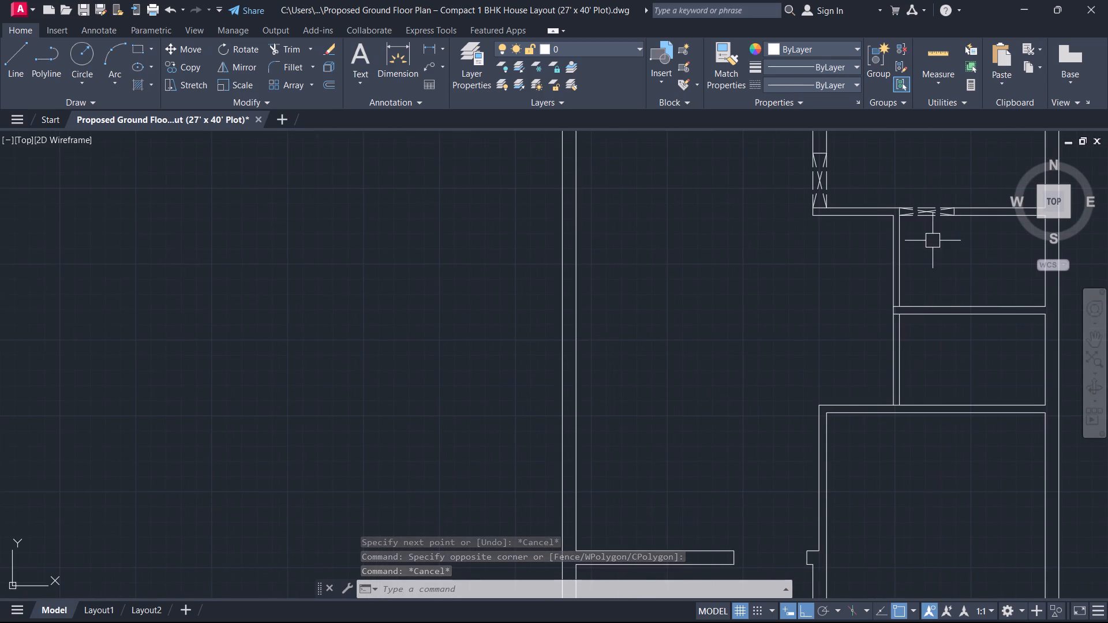
pyautogui.moveTo(907, 256); pyautogui.dragTo(788, 261, button='middle')
pyautogui.scroll(1, 902, 256)
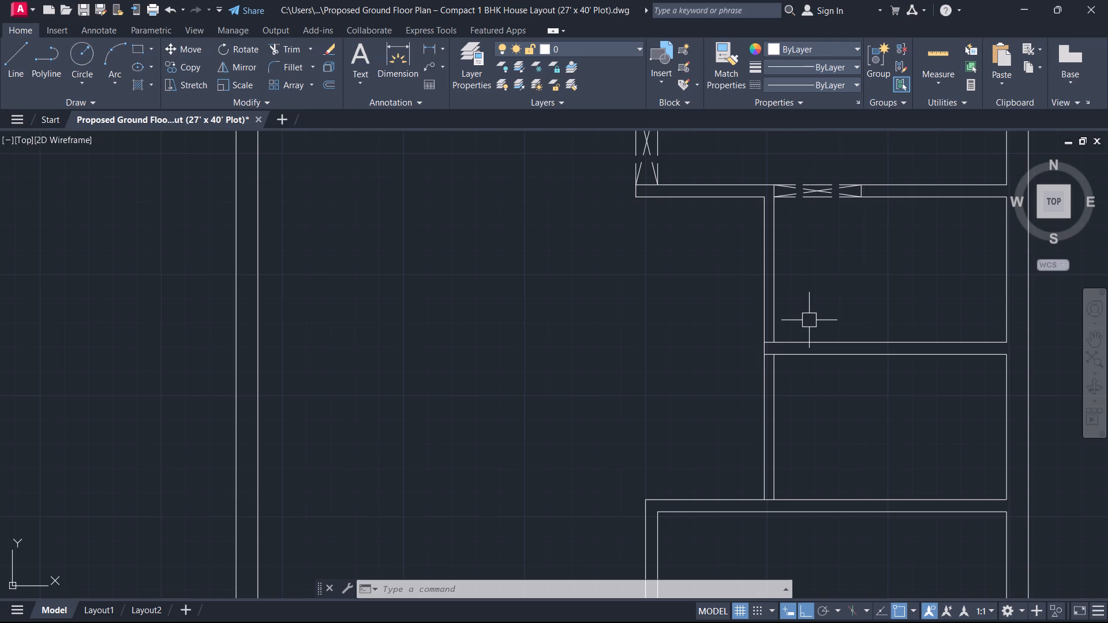
pyautogui.middleClick(802, 361)
pyautogui.write('o 4')
pyautogui.press('Return')
pyautogui.scroll(1, 816, 396)
pyautogui.click(839, 330)
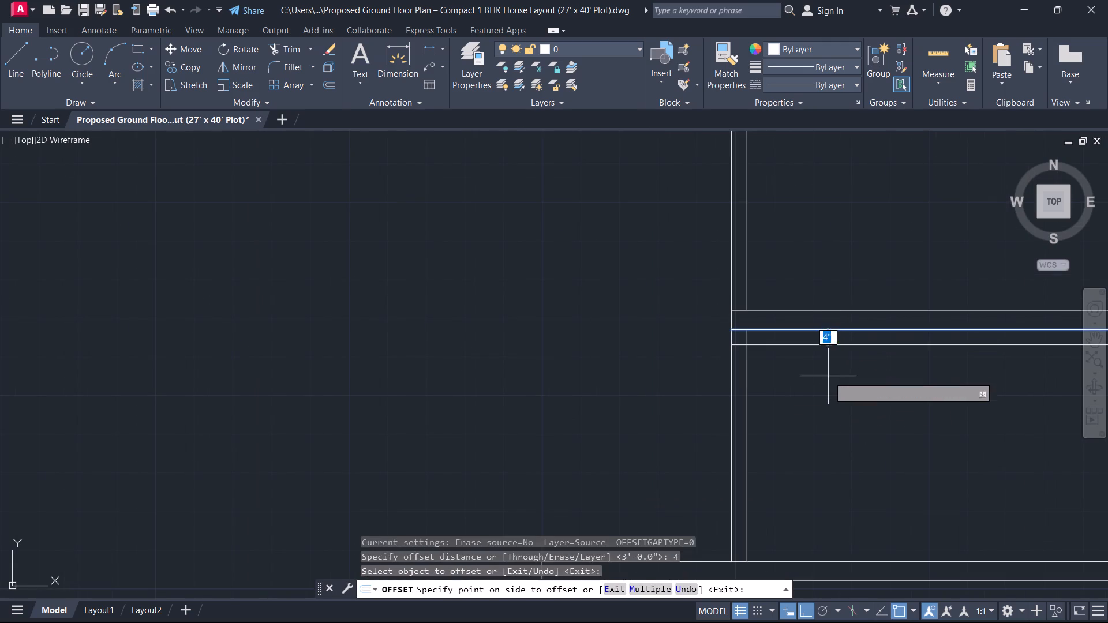
pyautogui.click(828, 376)
pyautogui.press('Escape')
pyautogui.write('tr')
pyautogui.press('space')
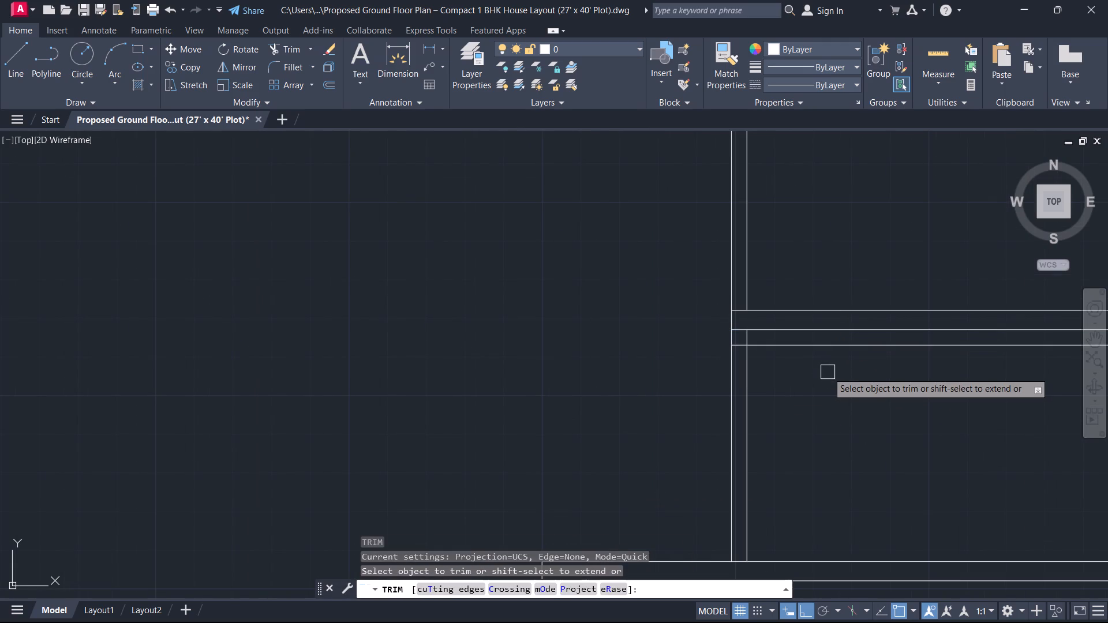
pyautogui.click(830, 344)
pyautogui.press('Escape')
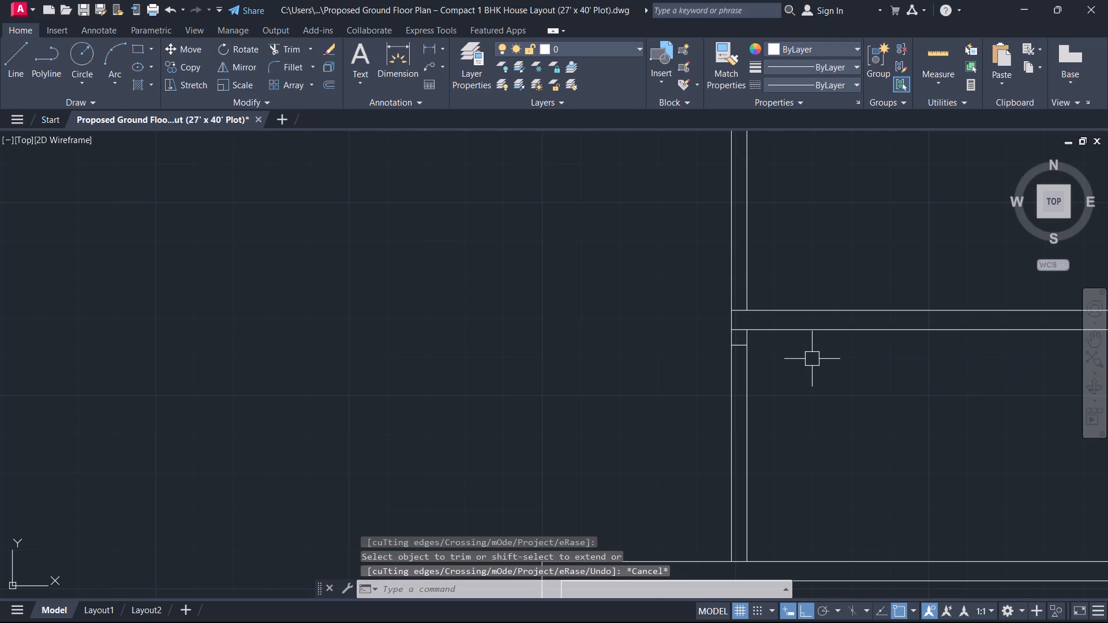
# Offset the jamb line in the lower small room's left wall 2'6" downward to mark the door width.
pyautogui.write('o')
pyautogui.press('space')
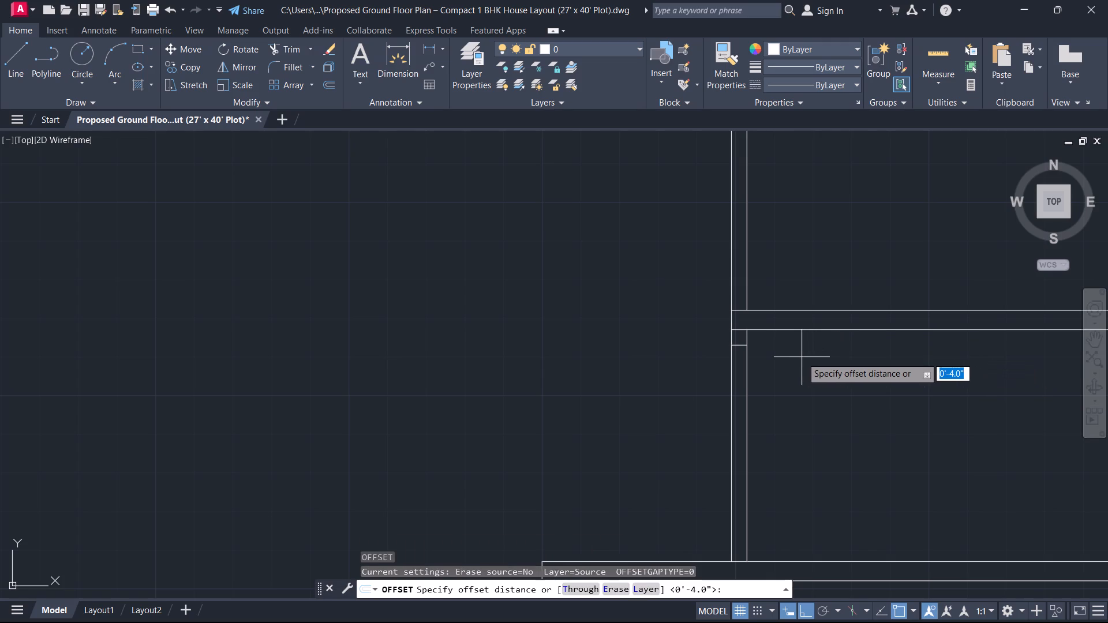
pyautogui.press('2')
pyautogui.press("'")
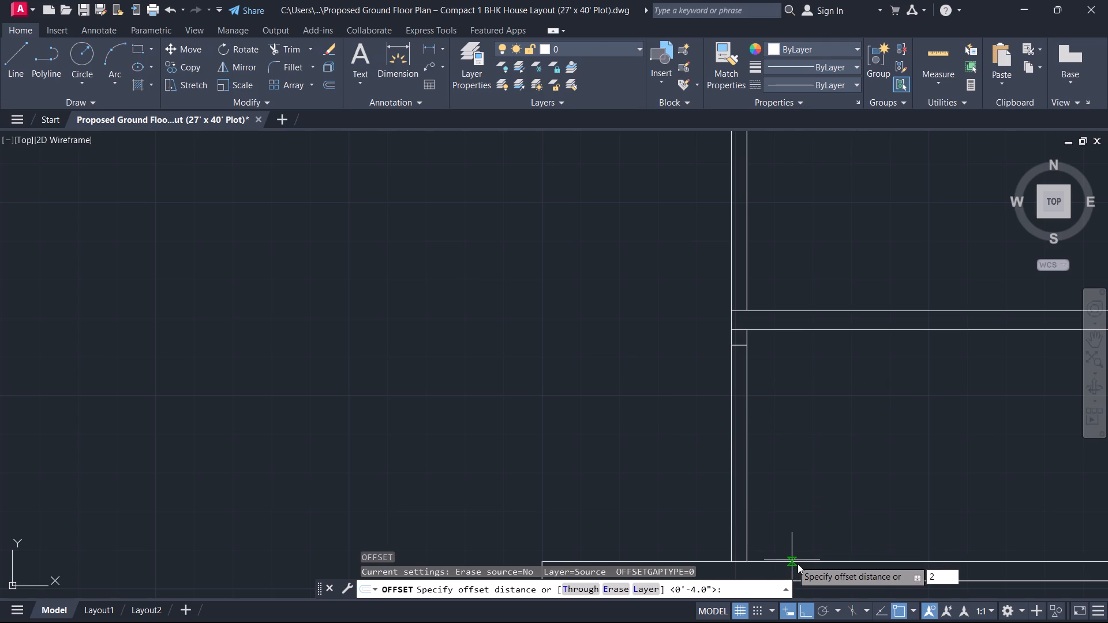
pyautogui.press('6')
pyautogui.press('Return')
pyautogui.scroll(2, 723, 390)
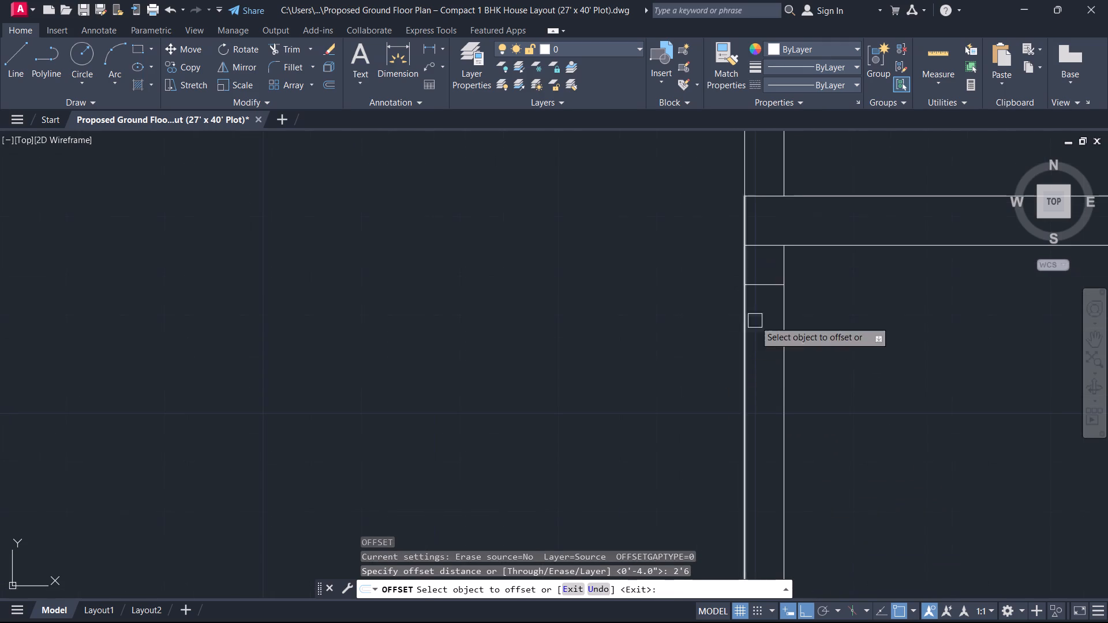
pyautogui.moveTo(769, 285); pyautogui.dragTo(768, 297)
pyautogui.click(758, 328)
pyautogui.press('Escape')
pyautogui.scroll(-3, 802, 427)
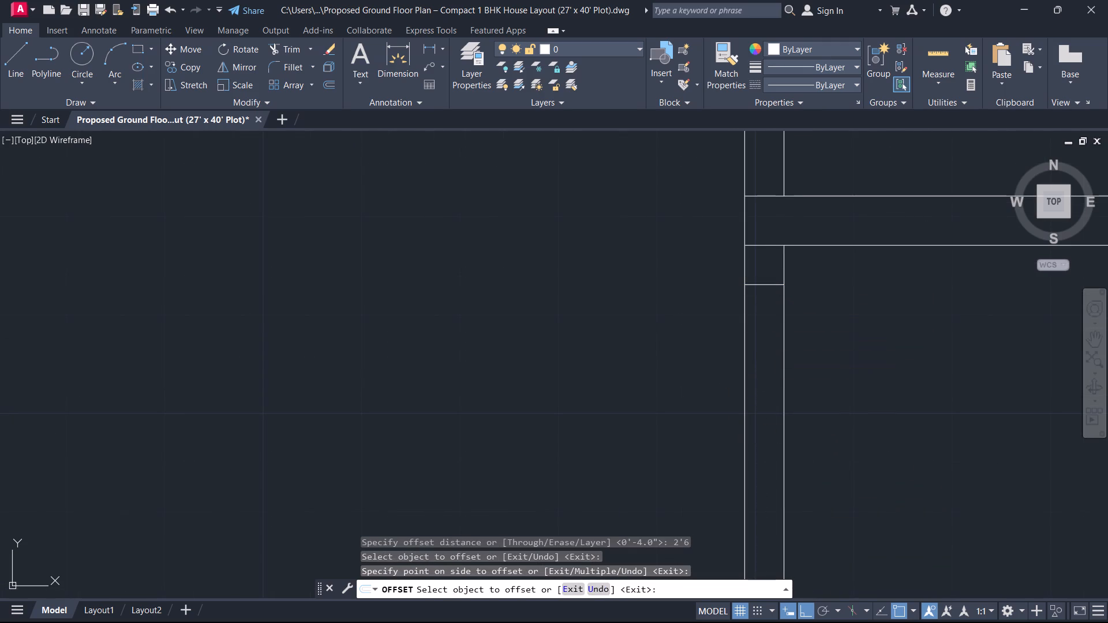
pyautogui.scroll(-1, 840, 506)
pyautogui.scroll(-1, 874, 434)
pyautogui.moveTo(874, 436); pyautogui.dragTo(958, 289, button='middle')
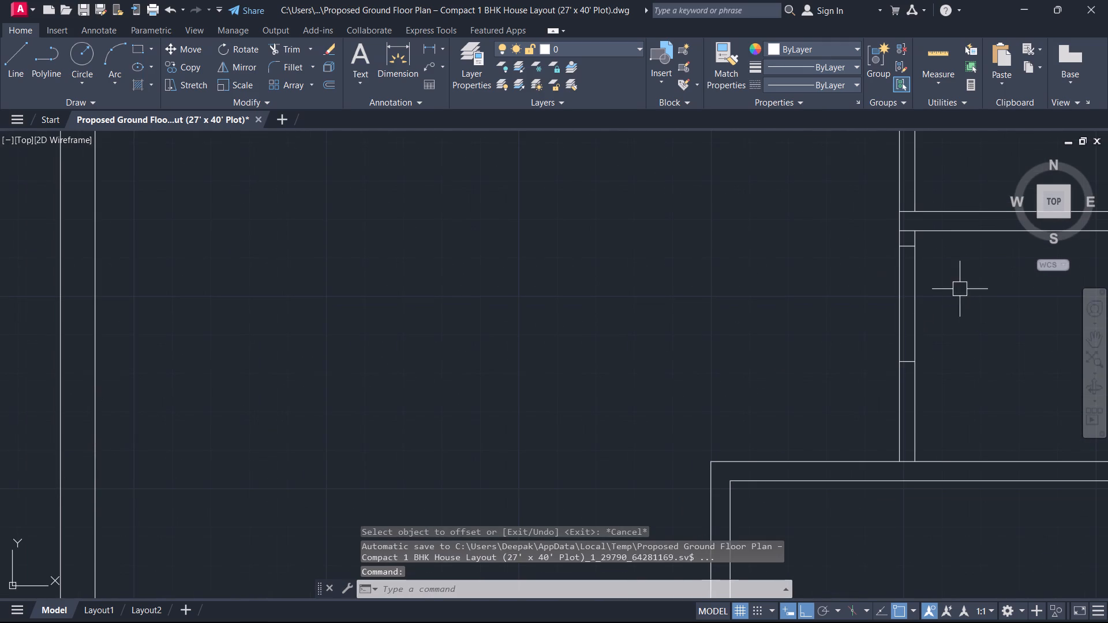
# Trim both left wall lines between the two jambs to cut the lower small room's door opening.
pyautogui.write('tr')
pyautogui.press('space')
pyautogui.moveTo(975, 309); pyautogui.dragTo(949, 298)
pyautogui.click(834, 289)
pyautogui.click(1012, 291)
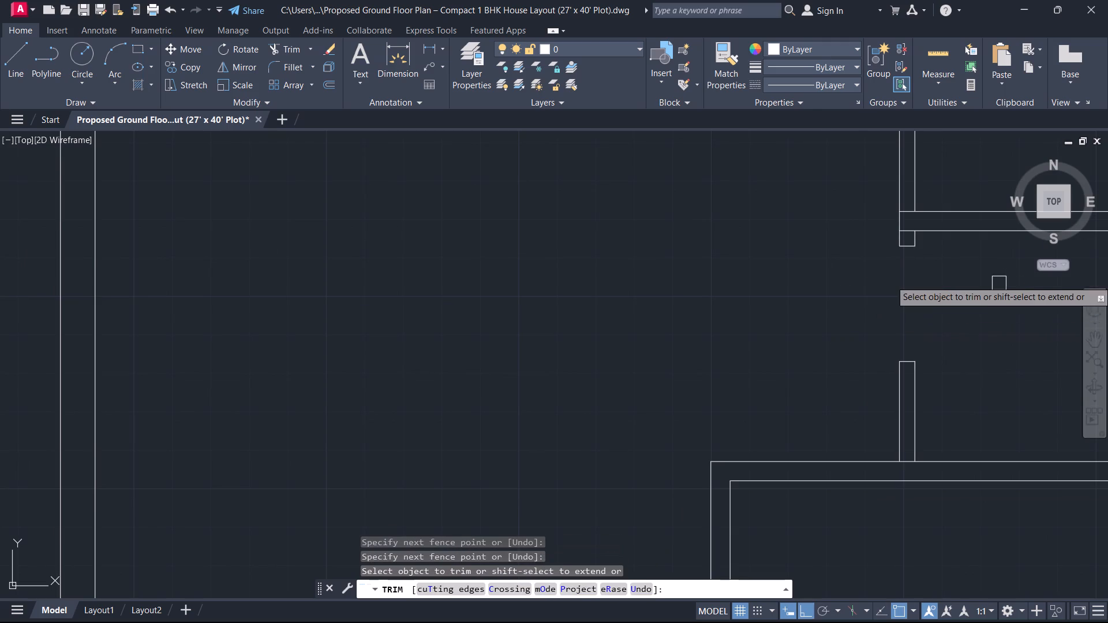
# Trim the horizontal wall lines crossing the left wall's junctions above and below the new door opening.
pyautogui.scroll(3, 908, 231)
pyautogui.click(920, 184)
pyautogui.click(924, 270)
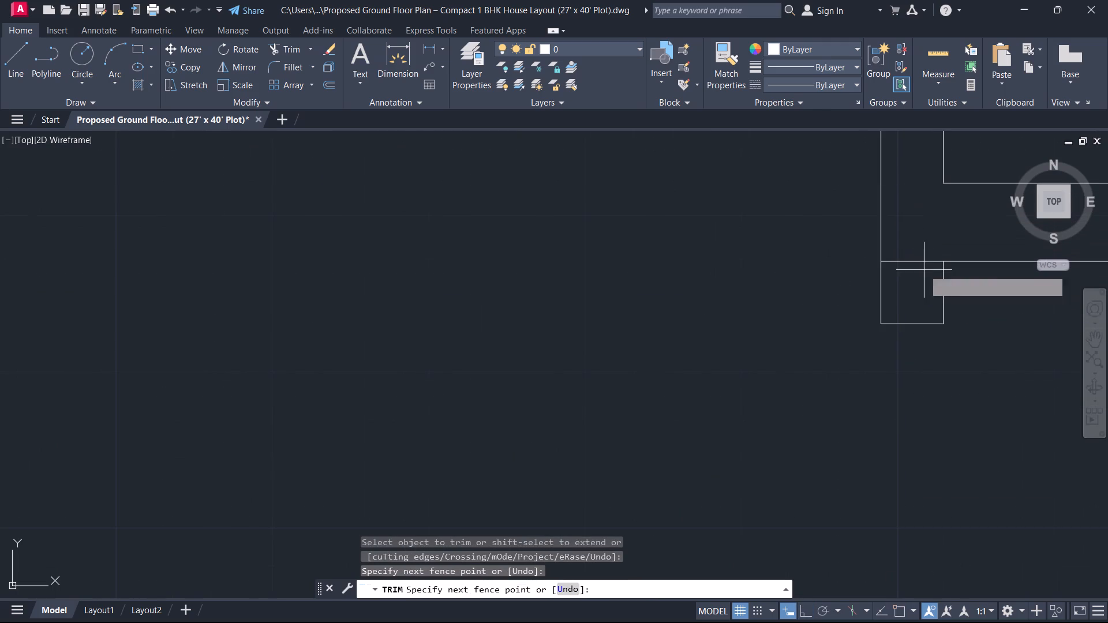
pyautogui.click(916, 228)
pyautogui.scroll(-5, 916, 258)
pyautogui.scroll(2, 928, 505)
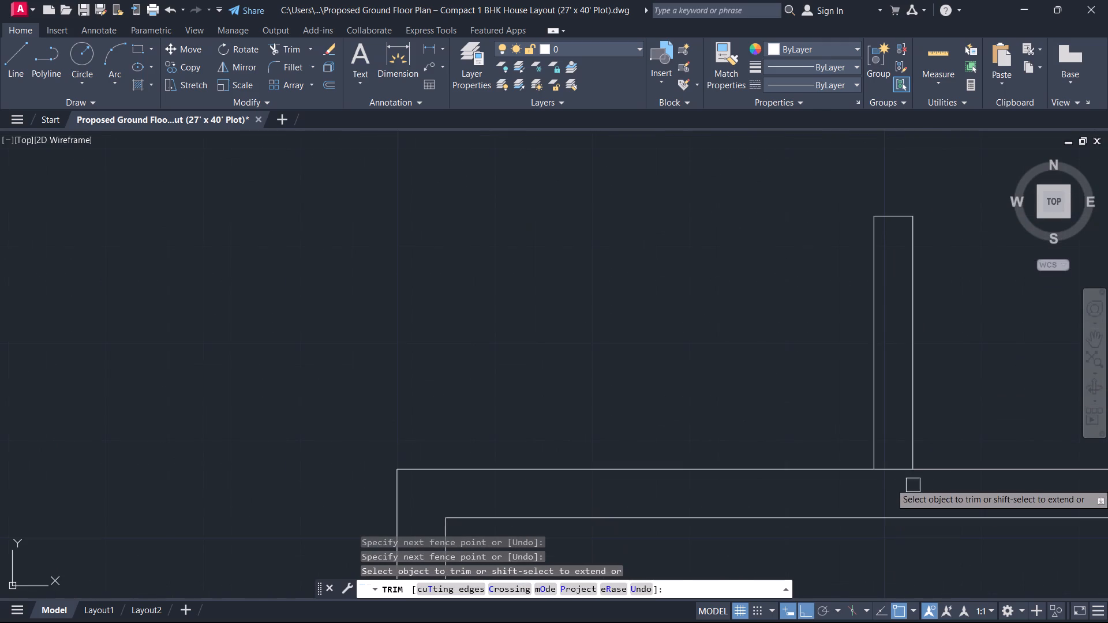
pyautogui.click(892, 451)
pyautogui.click(881, 491)
pyautogui.press('Escape')
# Fillet the door's lower jamb line with the large lower room's outer left wall line to form a square corner.
pyautogui.scroll(-2, 785, 280)
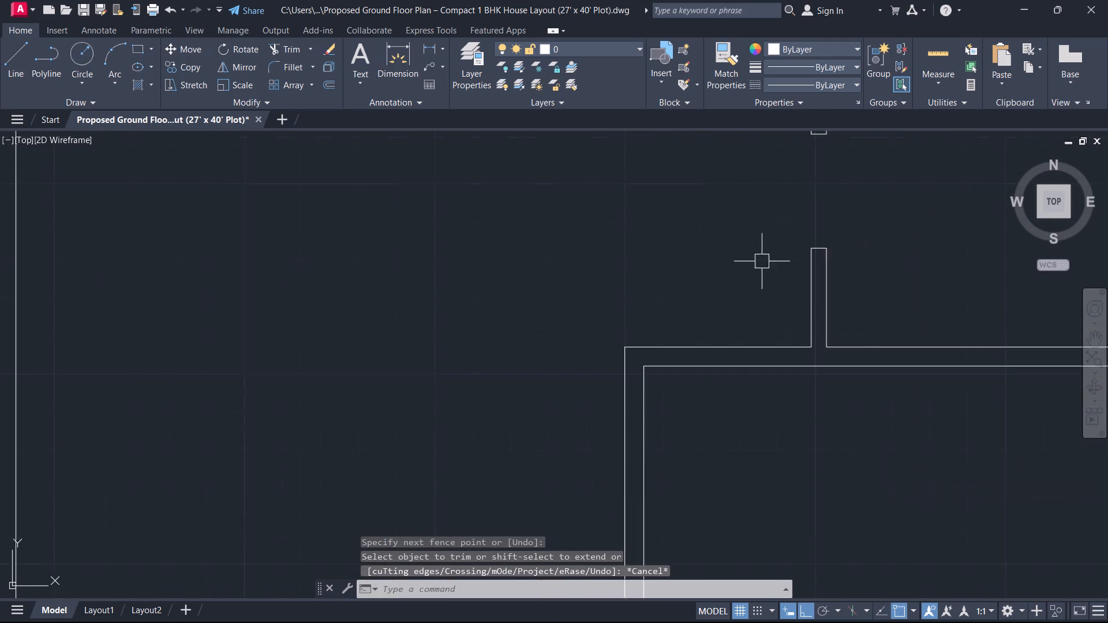
pyautogui.scroll(-1, 762, 261)
pyautogui.scroll(-1, 802, 296)
pyautogui.scroll(1, 798, 294)
pyautogui.scroll(-1, 783, 293)
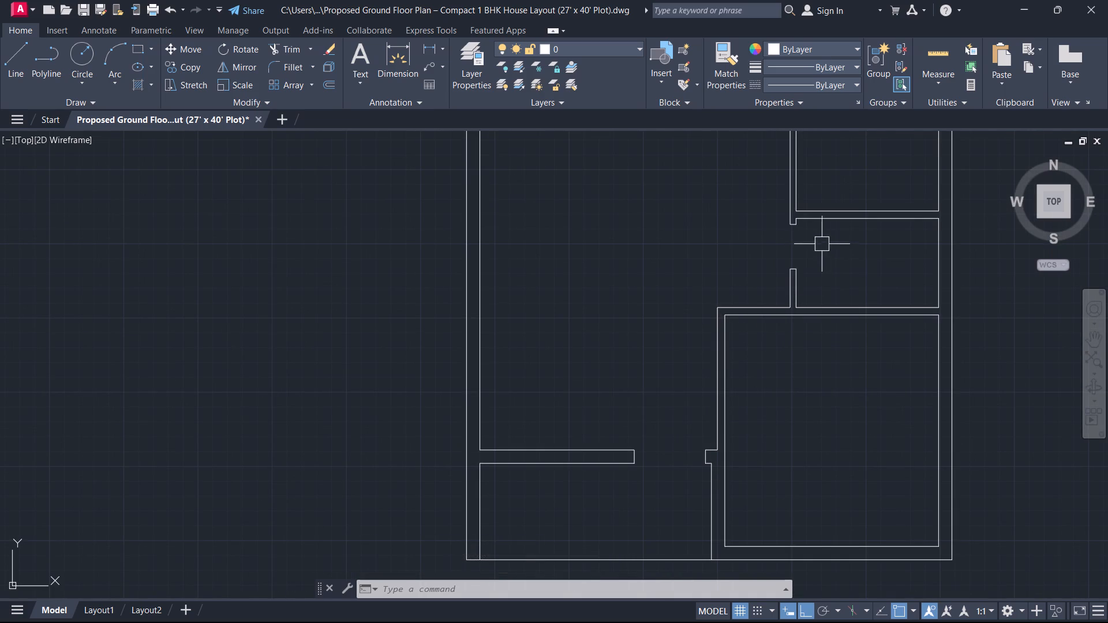
pyautogui.scroll(2, 803, 248)
pyautogui.write('f')
pyautogui.press('space')
pyautogui.scroll(2, 792, 282)
pyautogui.click(757, 305)
pyautogui.moveTo(623, 315); pyautogui.dragTo(1023, 164, button='middle')
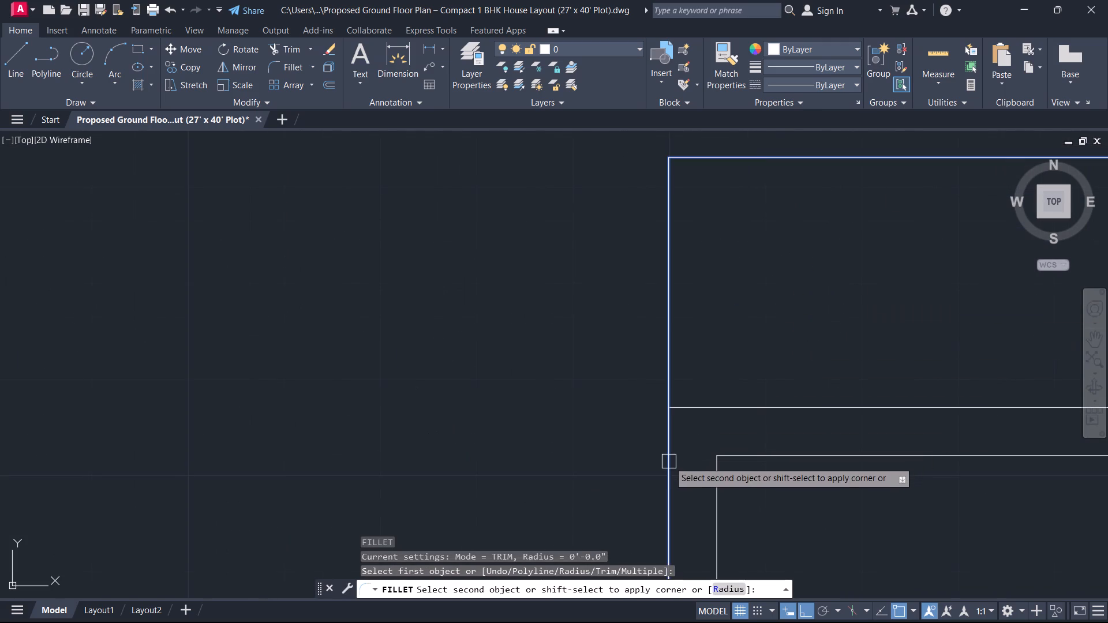
pyautogui.click(669, 461)
pyautogui.press('Escape')
# Extend the large lower room's inner left wall line up to the extended jamb line.
pyautogui.scroll(-2, 742, 472)
pyautogui.moveTo(742, 476); pyautogui.dragTo(780, 308, button='middle')
pyautogui.press('e')
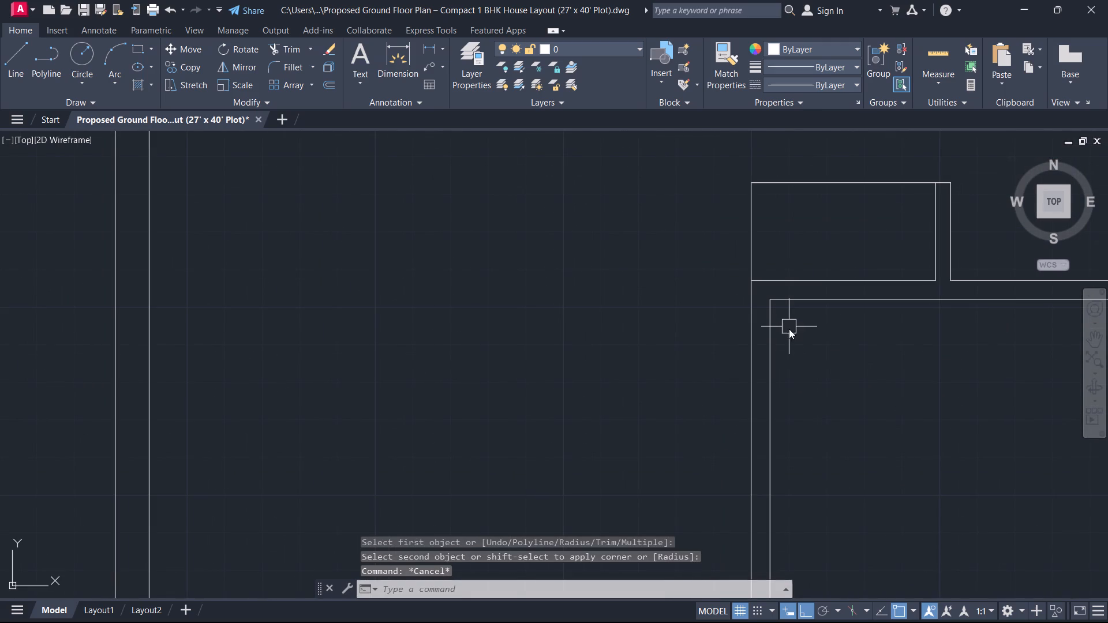
pyautogui.press('x')
pyautogui.press('space')
pyautogui.click(772, 346)
pyautogui.click(766, 319)
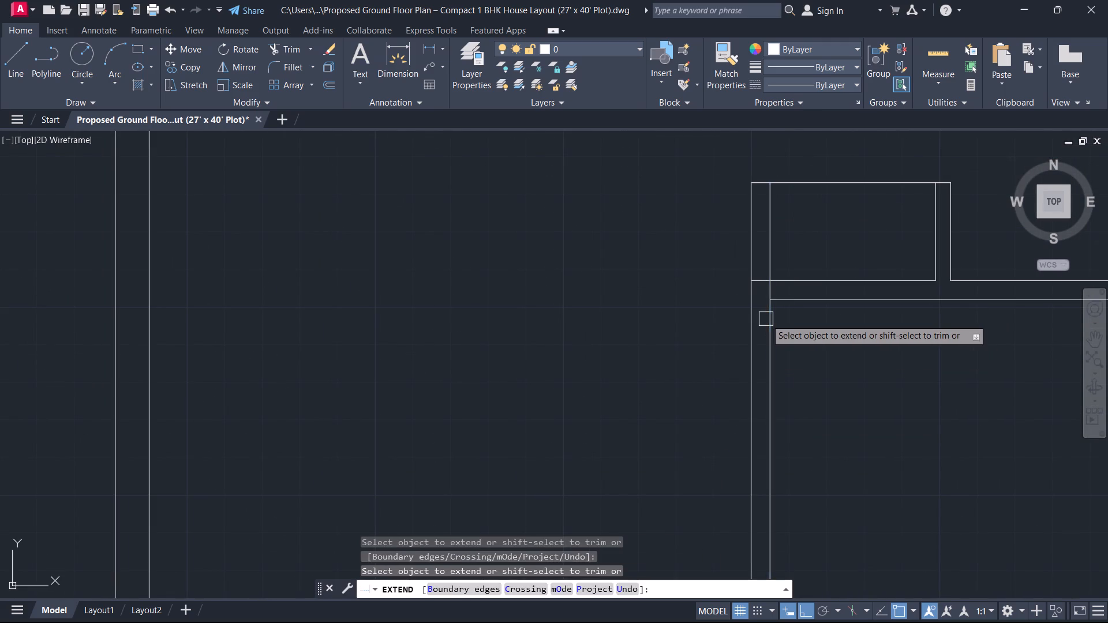
pyautogui.press('Escape')
# Trim the old top wall line segment crossing between the two lines of the extended left wall.
pyautogui.press('t')
pyautogui.press('r')
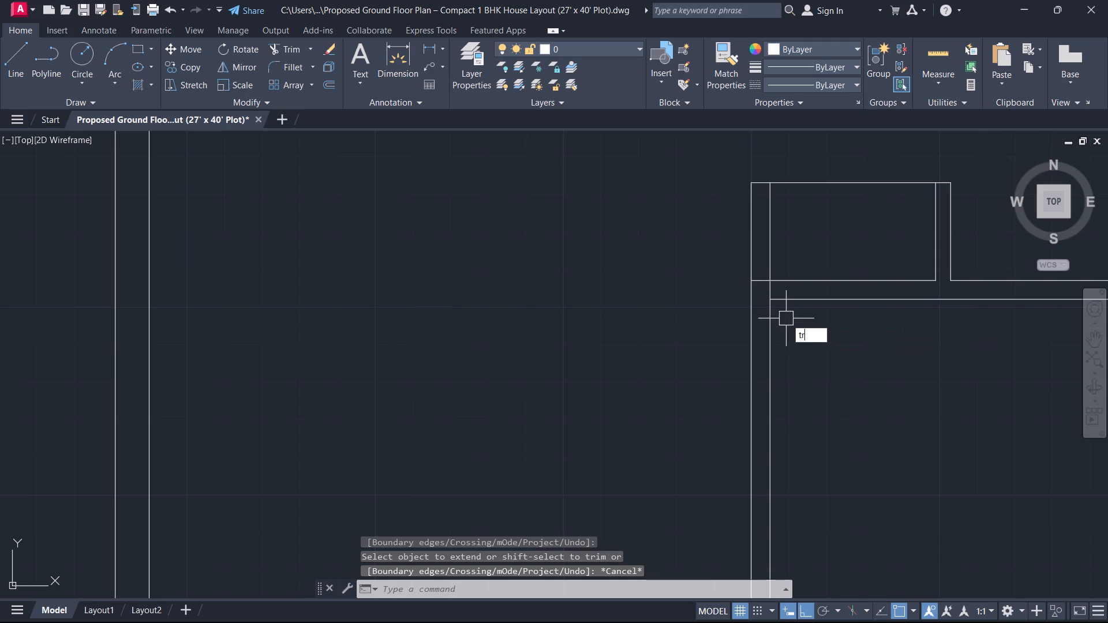
pyautogui.press('space')
pyautogui.scroll(1, 784, 316)
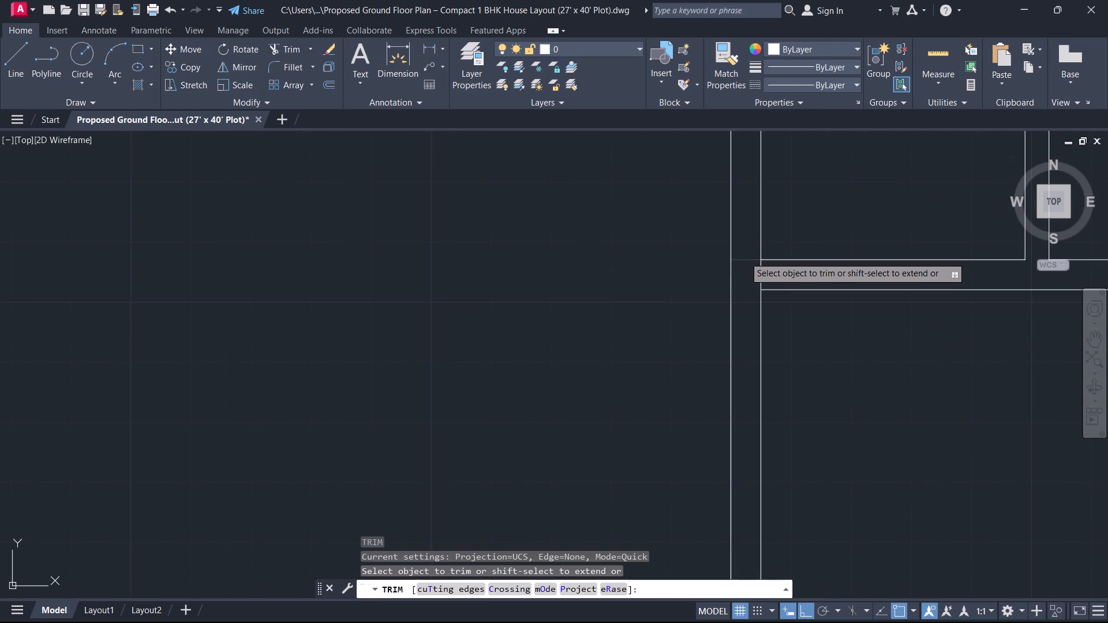
pyautogui.click(744, 257)
pyautogui.press('Escape')
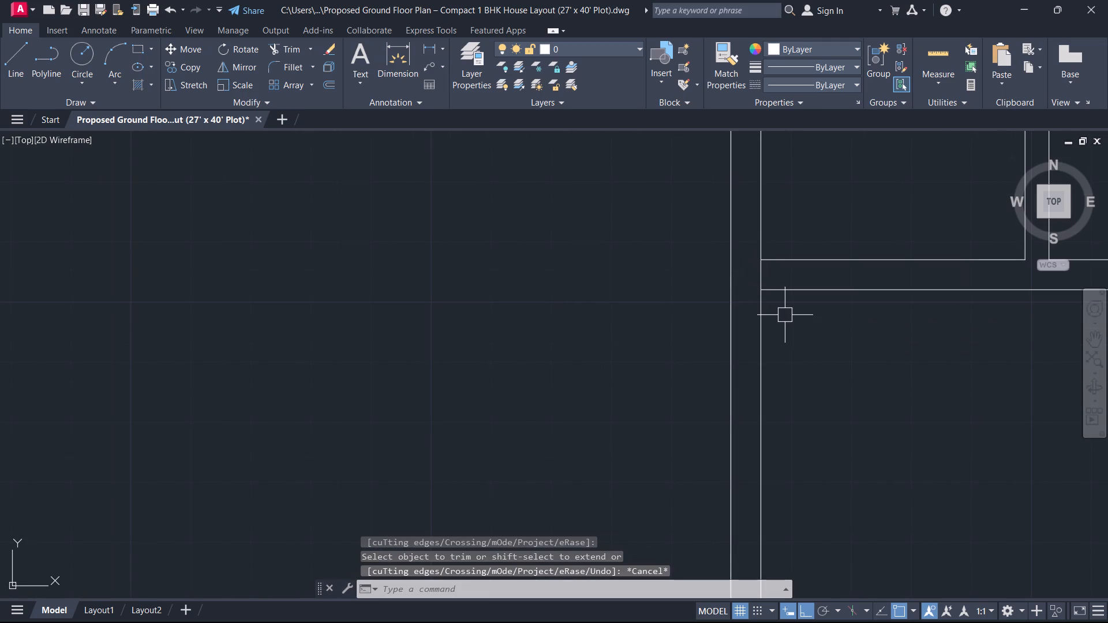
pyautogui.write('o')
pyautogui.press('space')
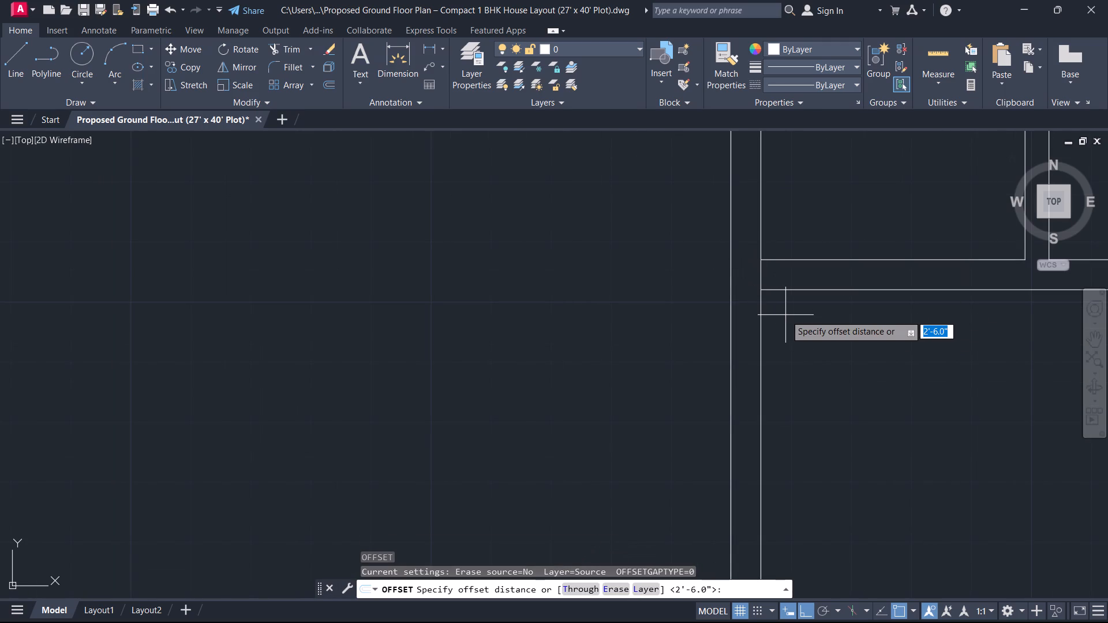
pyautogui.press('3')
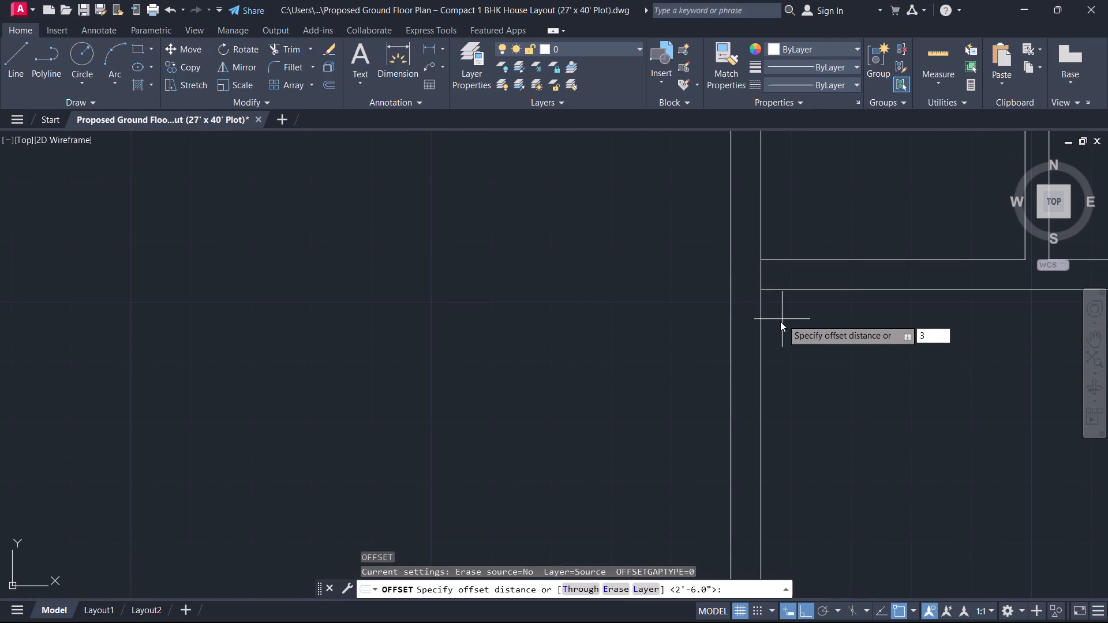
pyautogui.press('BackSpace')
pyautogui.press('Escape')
# Measure the clear width of the recess between the extended left wall and the door-side wall stub.
pyautogui.moveTo(795, 298); pyautogui.dragTo(749, 368, button='middle')
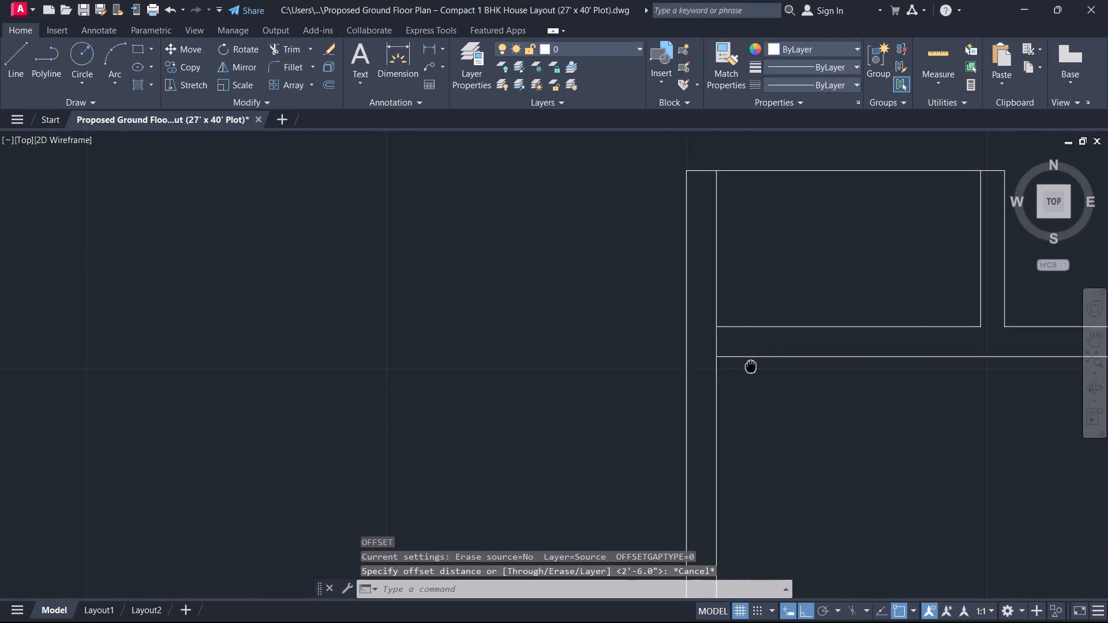
pyautogui.moveTo(749, 368); pyautogui.dragTo(750, 371, button='middle')
pyautogui.press('d')
pyautogui.write('i')
pyautogui.press('space')
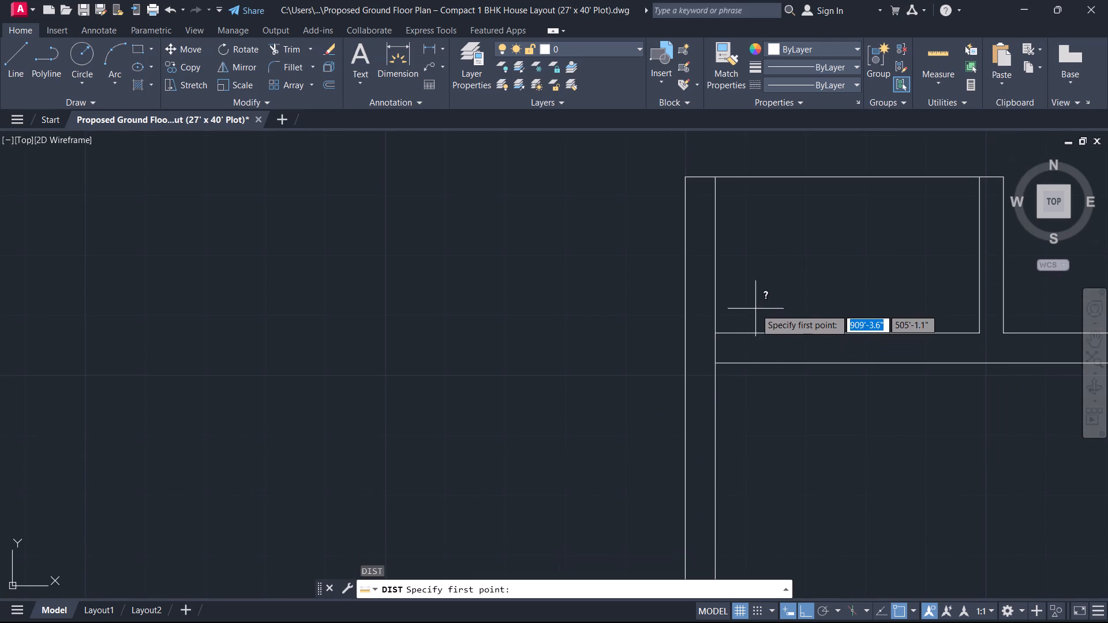
pyautogui.click(714, 277)
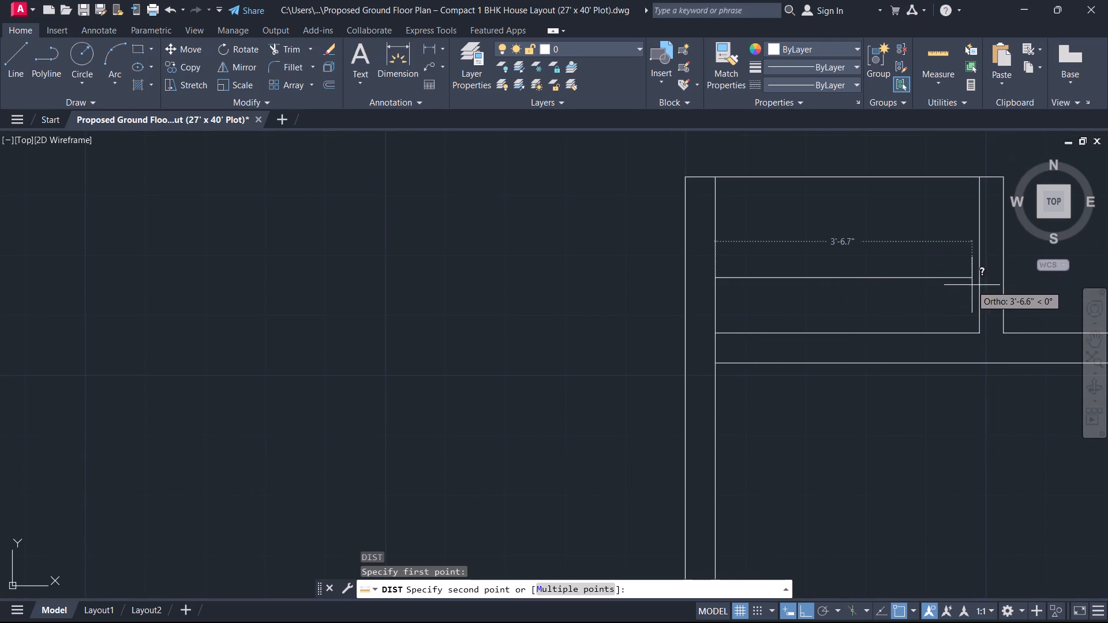
pyautogui.press('Escape')
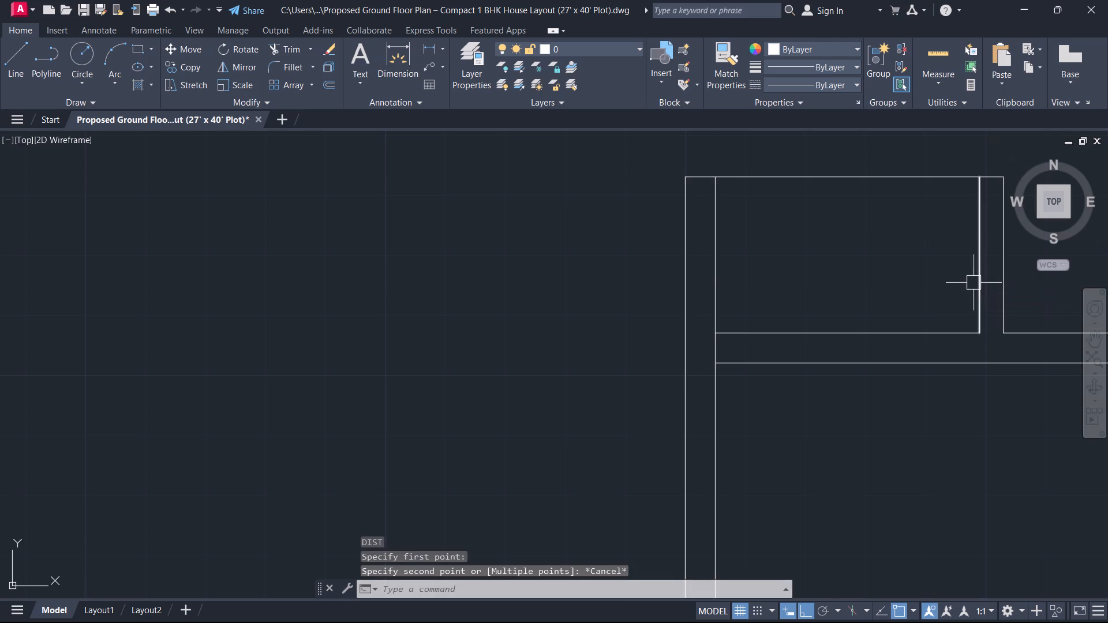
# Offset the inner wall lines on both sides of the recess 4" inward.
pyautogui.write('o')
pyautogui.press('space')
pyautogui.press('4')
pyautogui.press('Return')
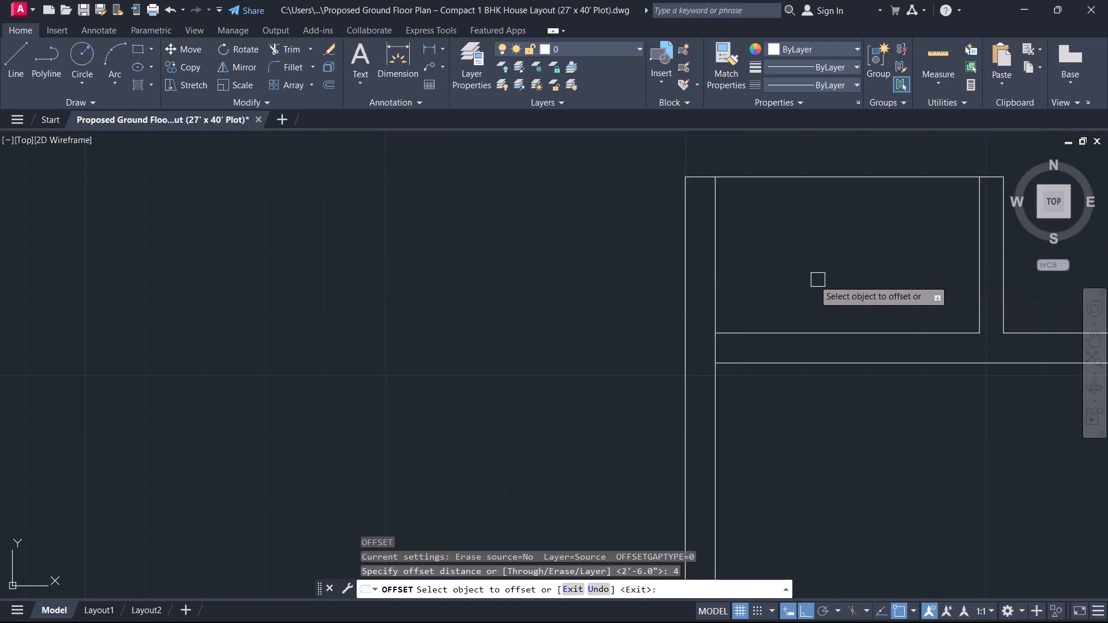
pyautogui.click(717, 262)
pyautogui.moveTo(811, 288); pyautogui.dragTo(817, 294)
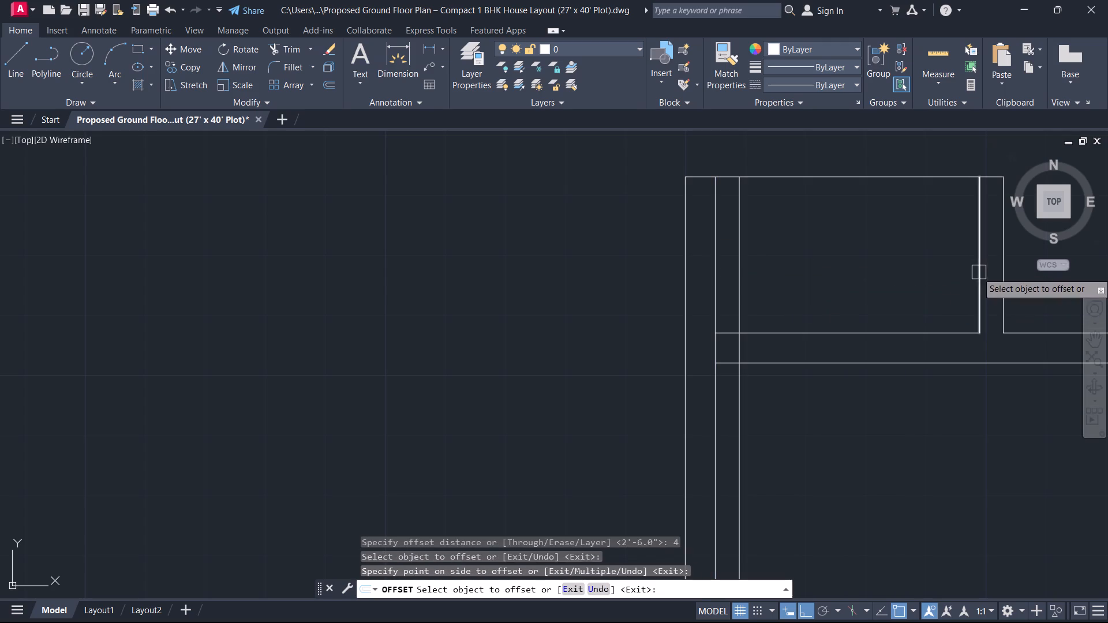
pyautogui.click(979, 272)
pyautogui.click(919, 269)
pyautogui.press('Escape')
# Extend the offset line beside the recess's door-side wall down to the lower horizontal wall line.
pyautogui.write('ex')
pyautogui.press('space')
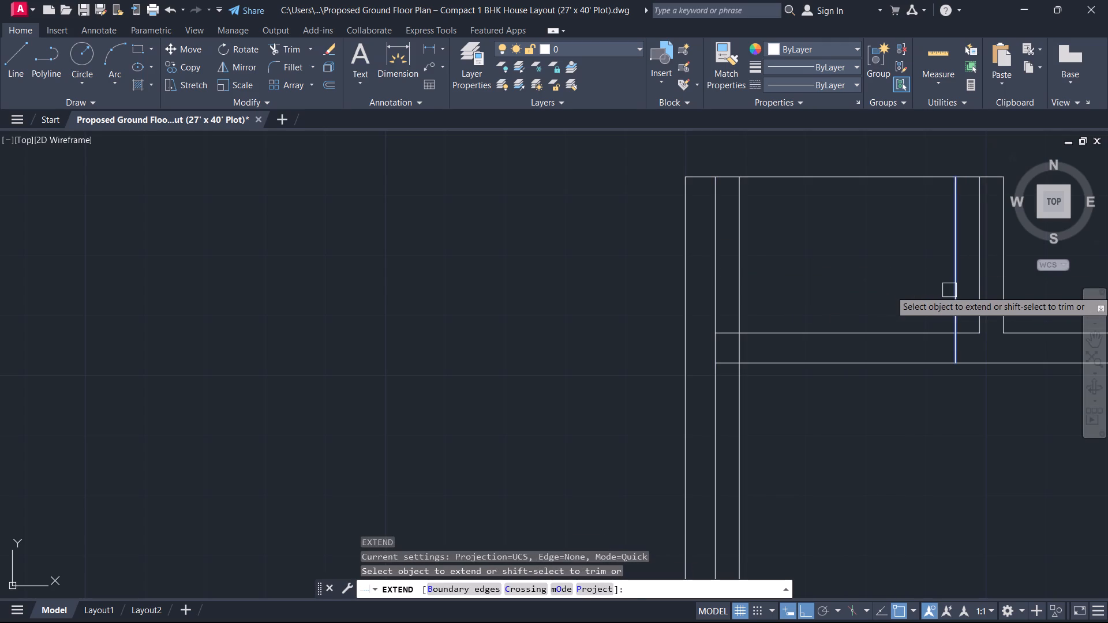
pyautogui.click(950, 290)
pyautogui.press('Escape')
# Offset the top line spanning the recess 5" downward.
pyautogui.scroll(-2, 895, 339)
pyautogui.moveTo(875, 330); pyautogui.dragTo(949, 324, button='middle')
pyautogui.scroll(1, 951, 324)
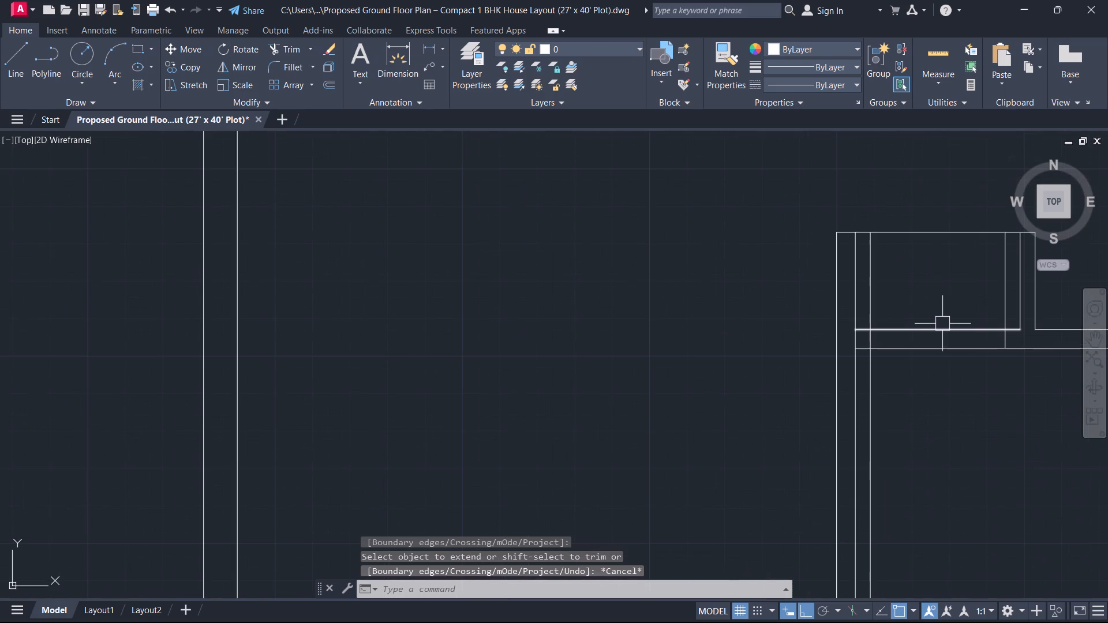
pyautogui.moveTo(937, 322); pyautogui.dragTo(836, 332, button='middle')
pyautogui.scroll(2, 897, 347)
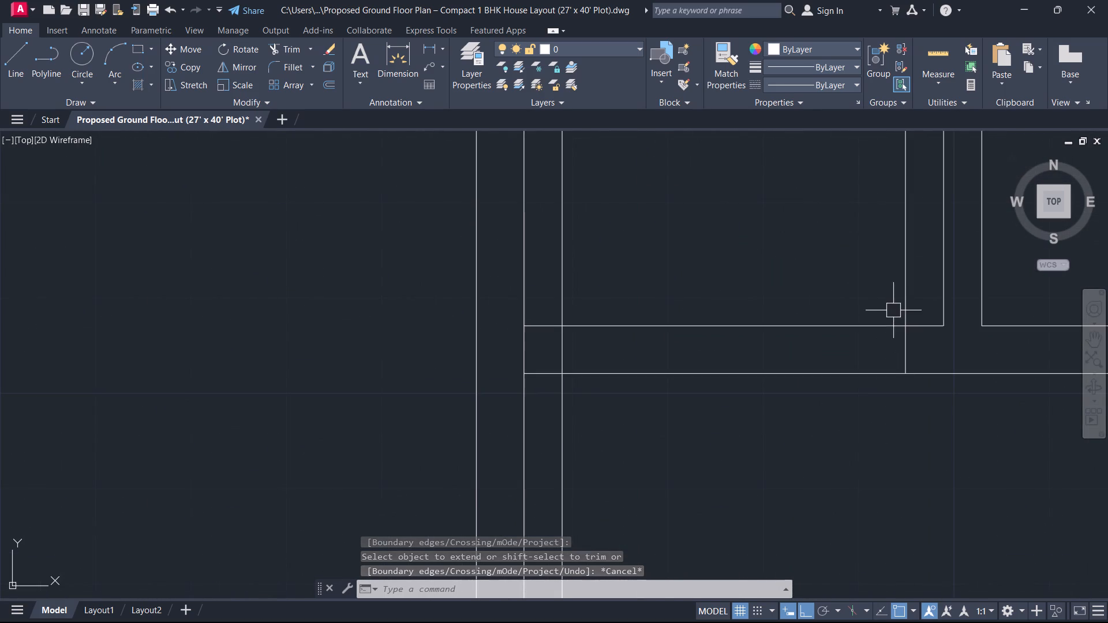
pyautogui.moveTo(905, 295); pyautogui.dragTo(876, 415, button='middle')
pyautogui.write('o')
pyautogui.press('space')
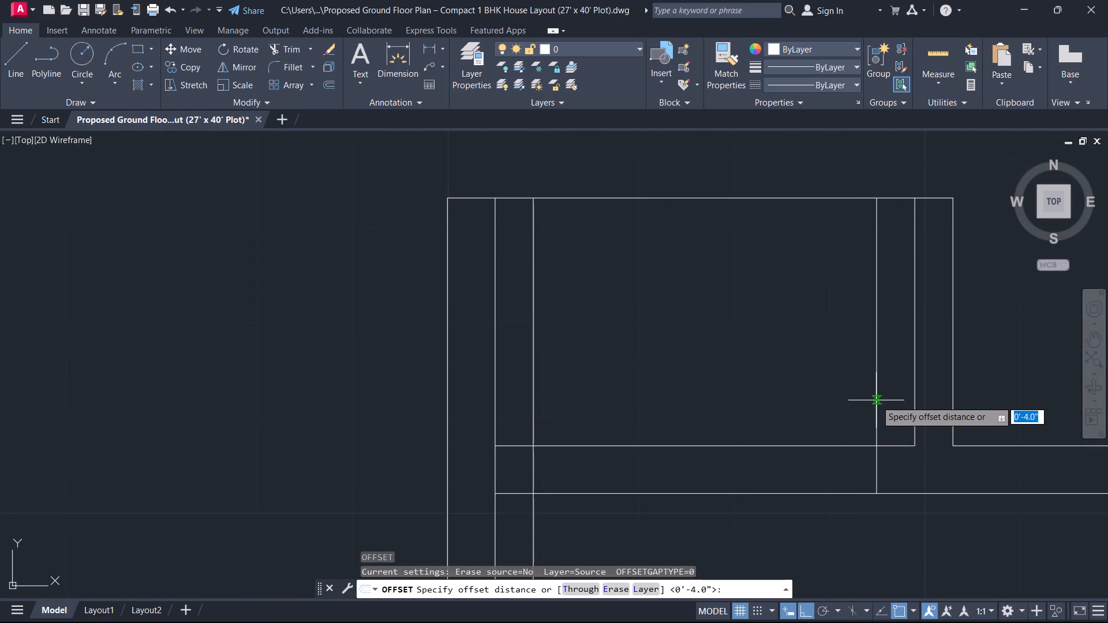
pyautogui.press('5')
pyautogui.press('Return')
pyautogui.click(819, 200)
pyautogui.click(830, 301)
pyautogui.press('Escape')
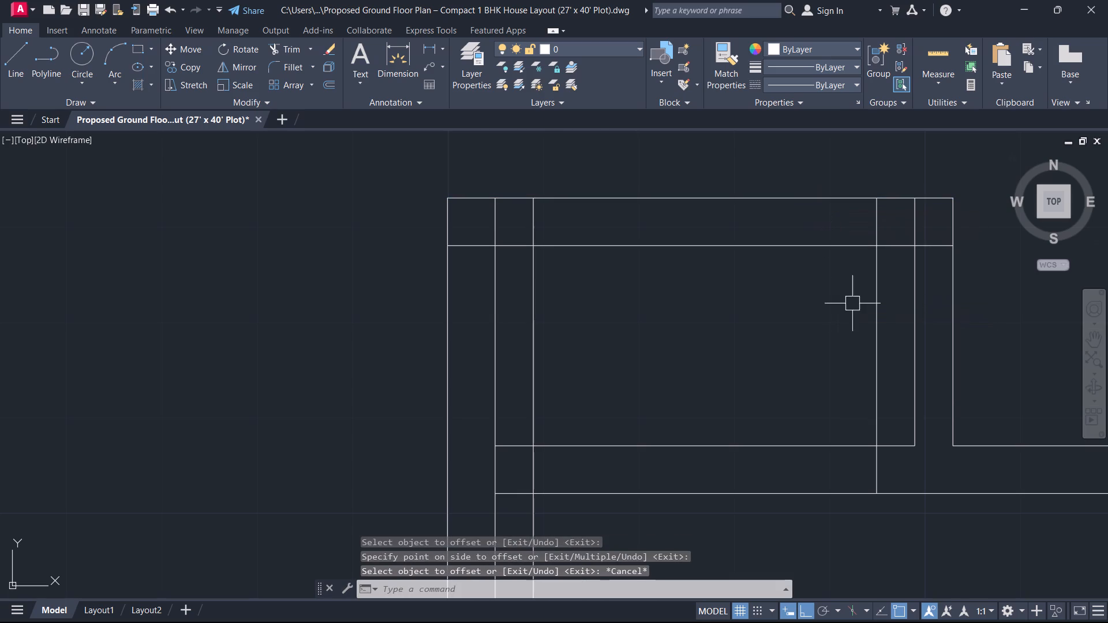
# Trim the recess's top band to leave an open gap between two jamb stubs, clearing the wall lines that cross the stubs.
pyautogui.write('tr')
pyautogui.press('space')
pyautogui.moveTo(896, 335); pyautogui.dragTo(887, 333)
pyautogui.click(837, 301)
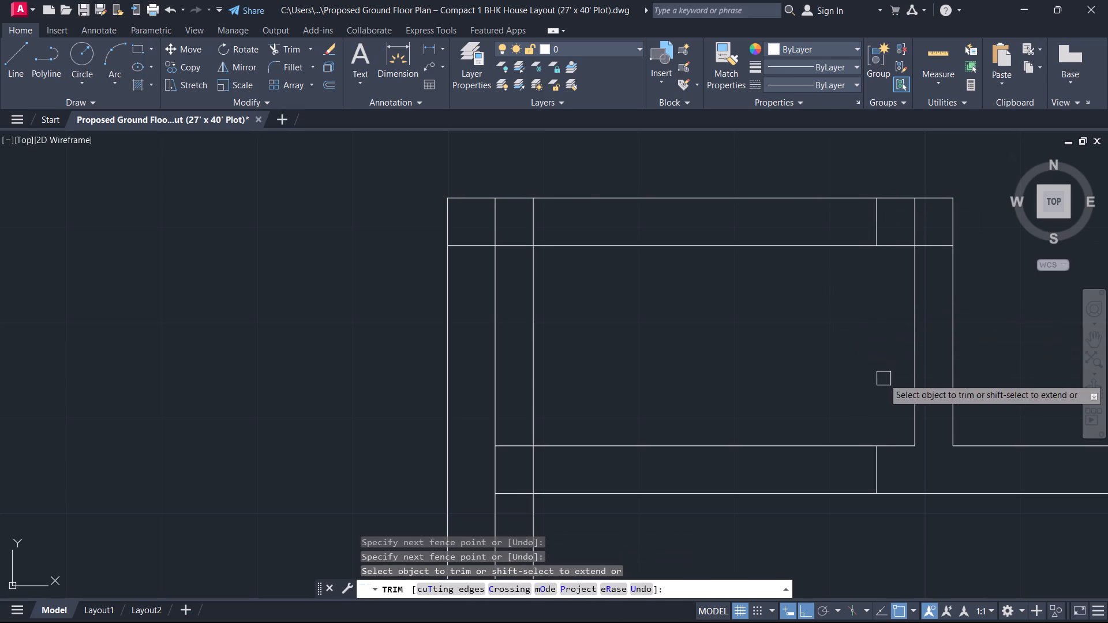
pyautogui.click(916, 227)
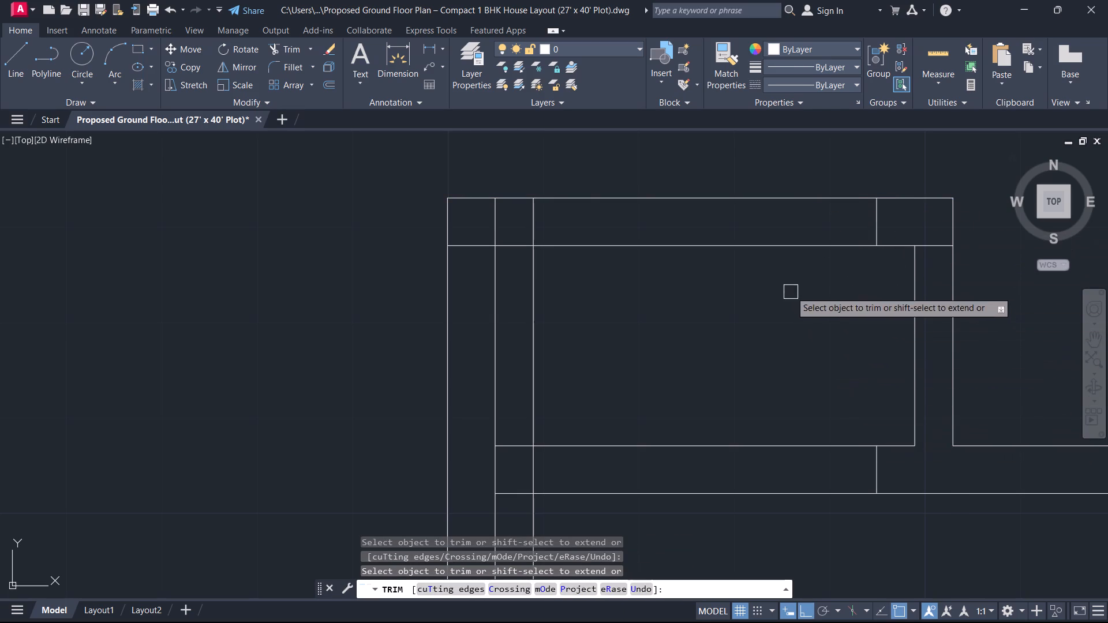
pyautogui.click(789, 291)
pyautogui.click(777, 183)
pyautogui.click(494, 217)
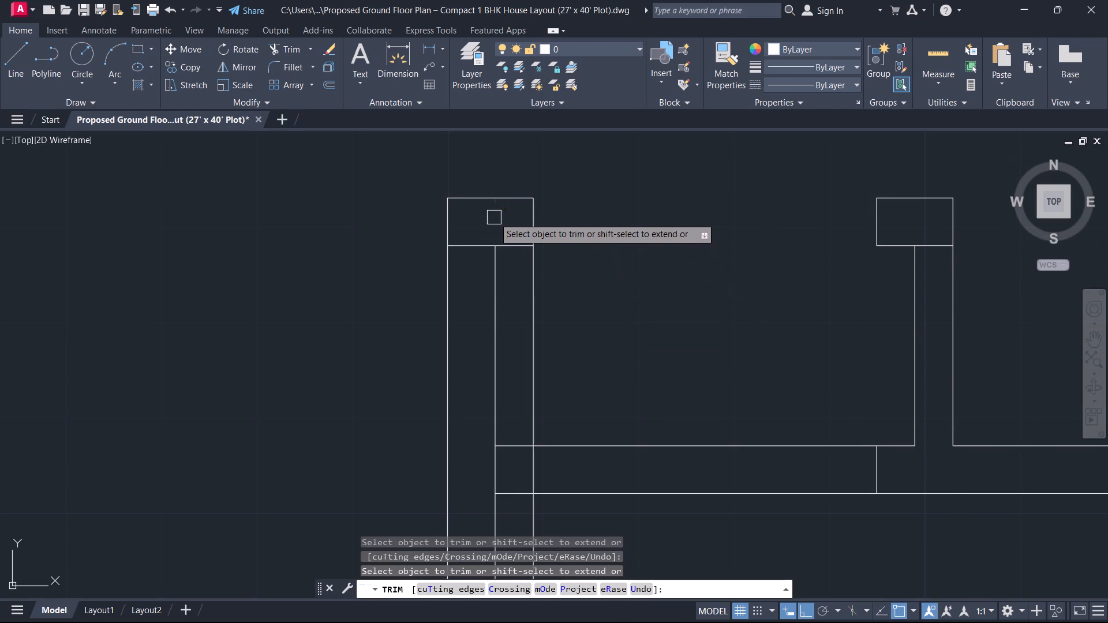
pyautogui.click(476, 240)
# Trim the lower horizontal wall lines between the left wall and the door-side stub, and the left wall's leftover offset line below its jamb.
pyautogui.moveTo(641, 375); pyautogui.dragTo(783, 266, button='middle')
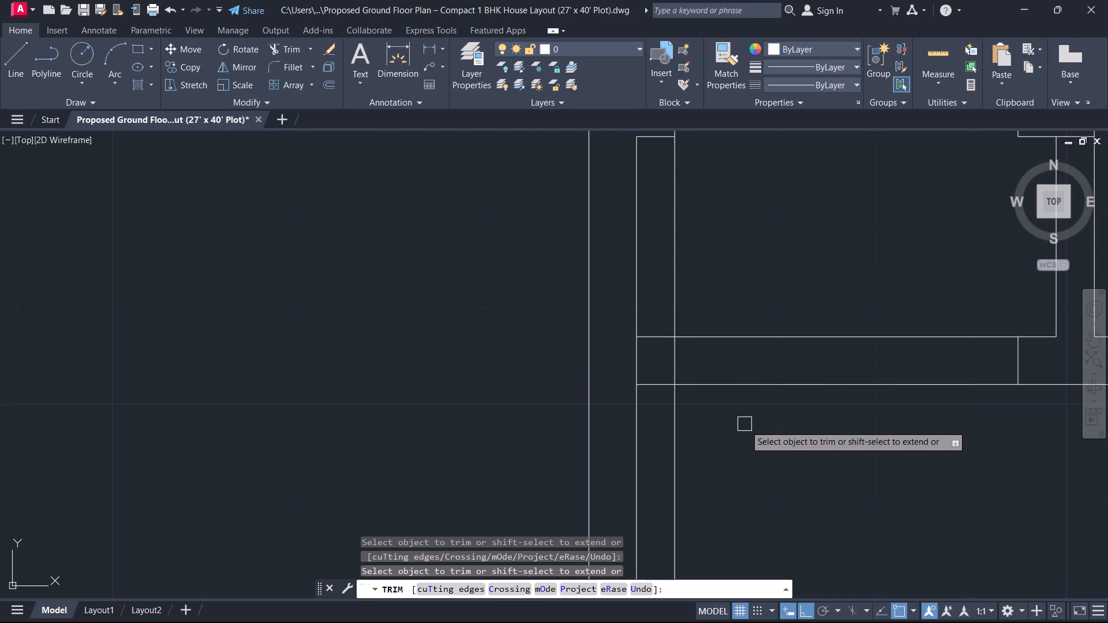
pyautogui.click(661, 411)
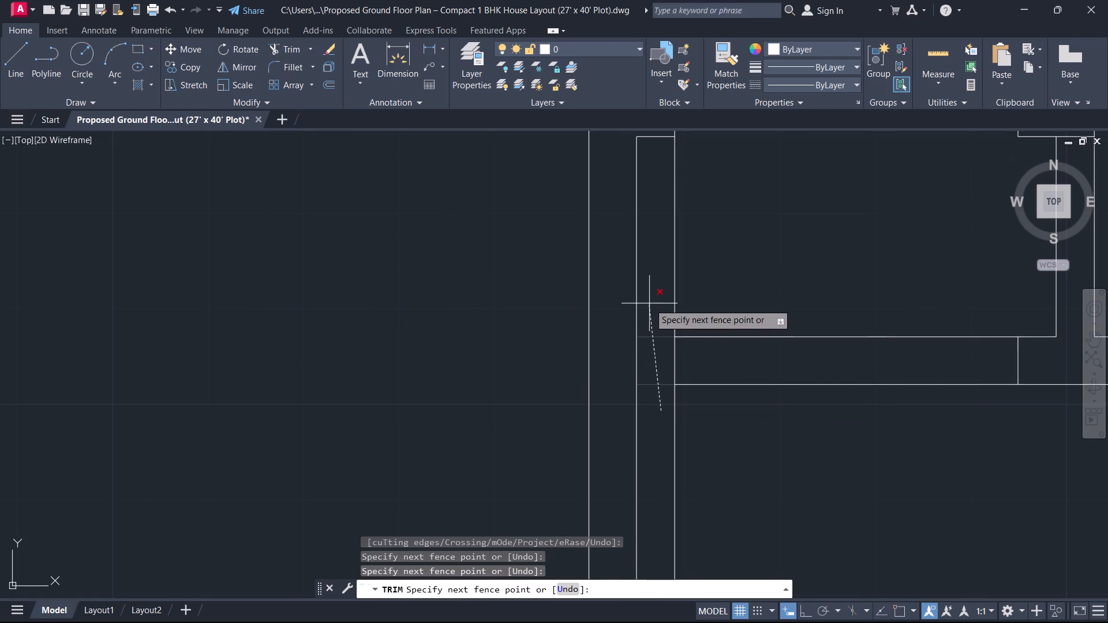
pyautogui.click(650, 302)
pyautogui.click(666, 428)
pyautogui.click(746, 412)
pyautogui.moveTo(715, 454); pyautogui.dragTo(712, 455)
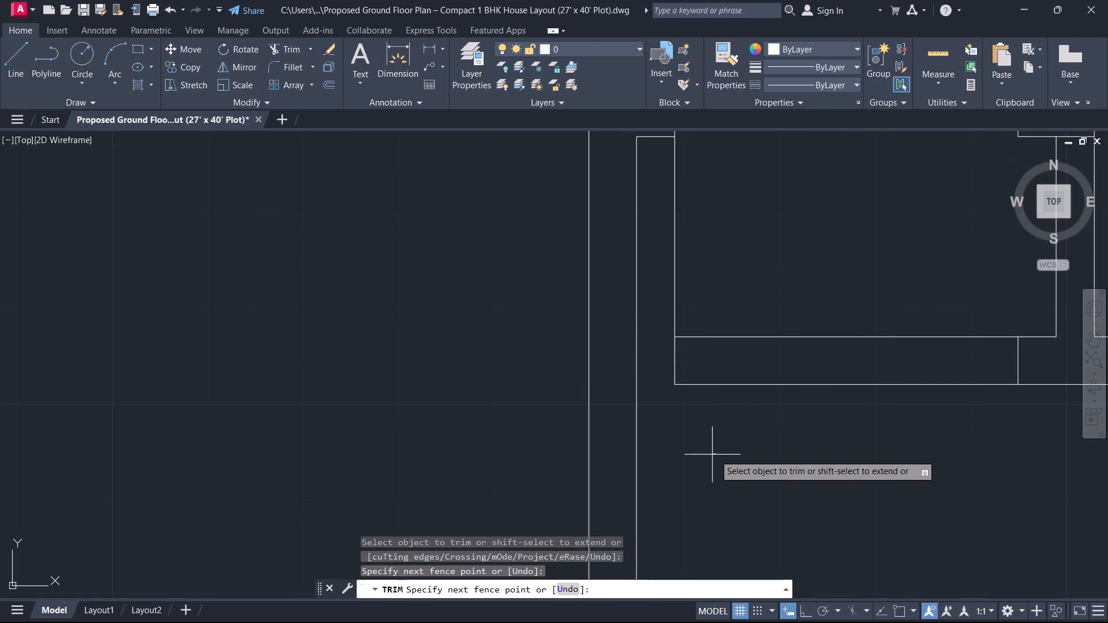
pyautogui.moveTo(712, 455); pyautogui.dragTo(709, 442)
pyautogui.click(751, 315)
pyautogui.moveTo(713, 363); pyautogui.dragTo(708, 363)
pyautogui.click(663, 321)
pyautogui.moveTo(788, 372); pyautogui.dragTo(791, 373, button='middle')
pyautogui.scroll(-1, 788, 372)
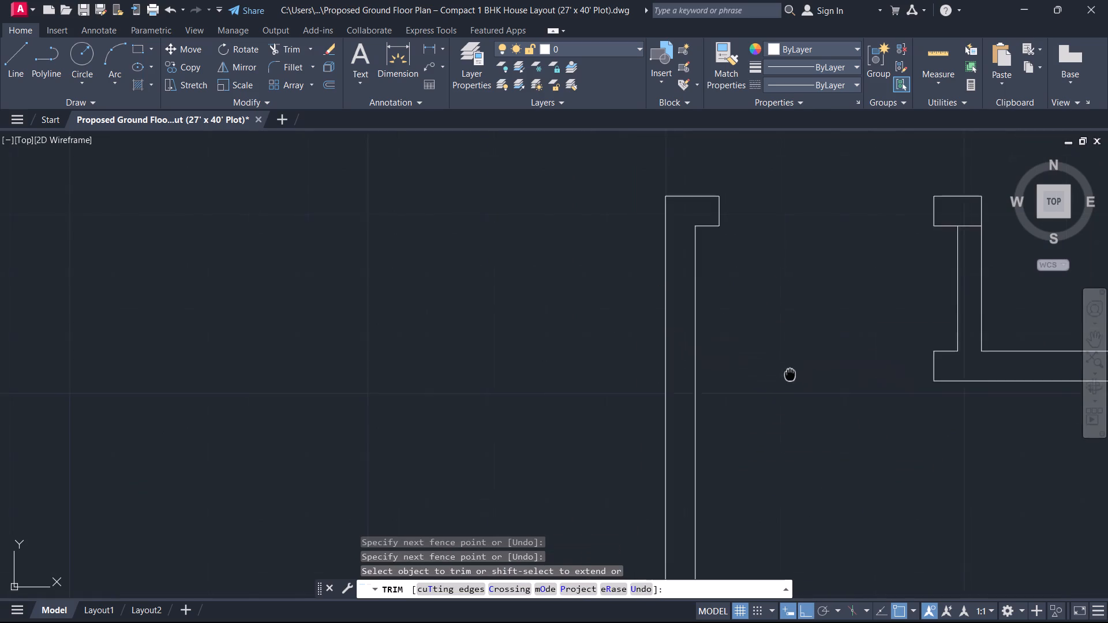
pyautogui.moveTo(791, 373); pyautogui.dragTo(567, 412, button='middle')
pyautogui.press('Escape')
# Extend the door-side wall's inner vertical line down to the lower horizontal wall line.
pyautogui.write('ex')
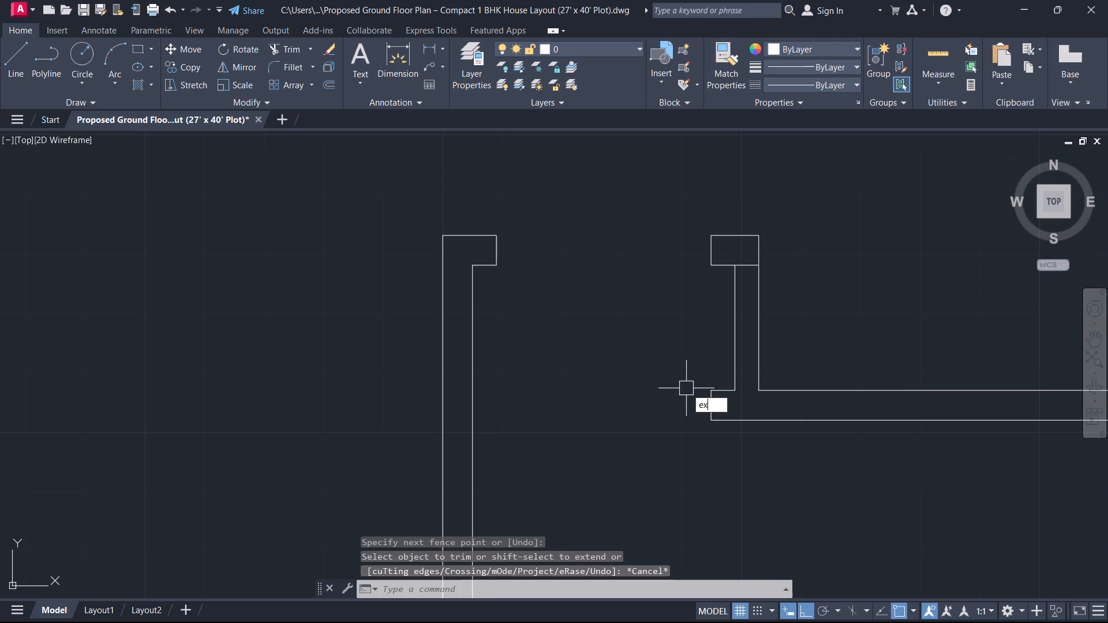
pyautogui.press('space')
pyautogui.click(701, 354)
pyautogui.click(744, 374)
pyautogui.press('Escape')
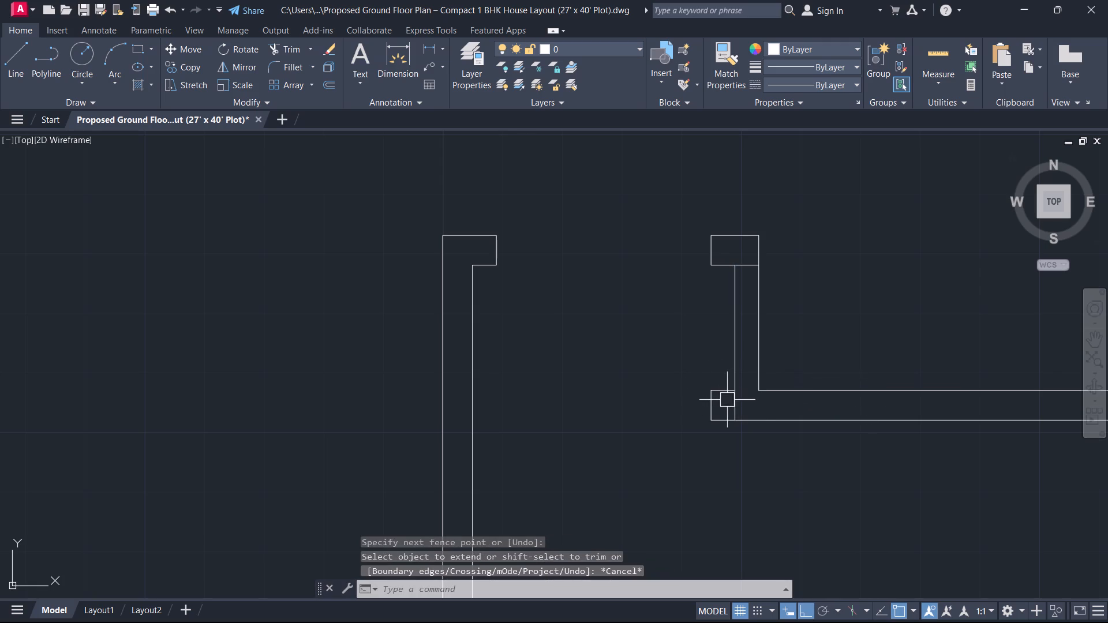
# Trim off the leftover lower stub beside the extended line and the segment separating the upper jamb stub from its wall.
pyautogui.write('tr')
pyautogui.press('space')
pyautogui.scroll(1, 712, 427)
pyautogui.click(713, 432)
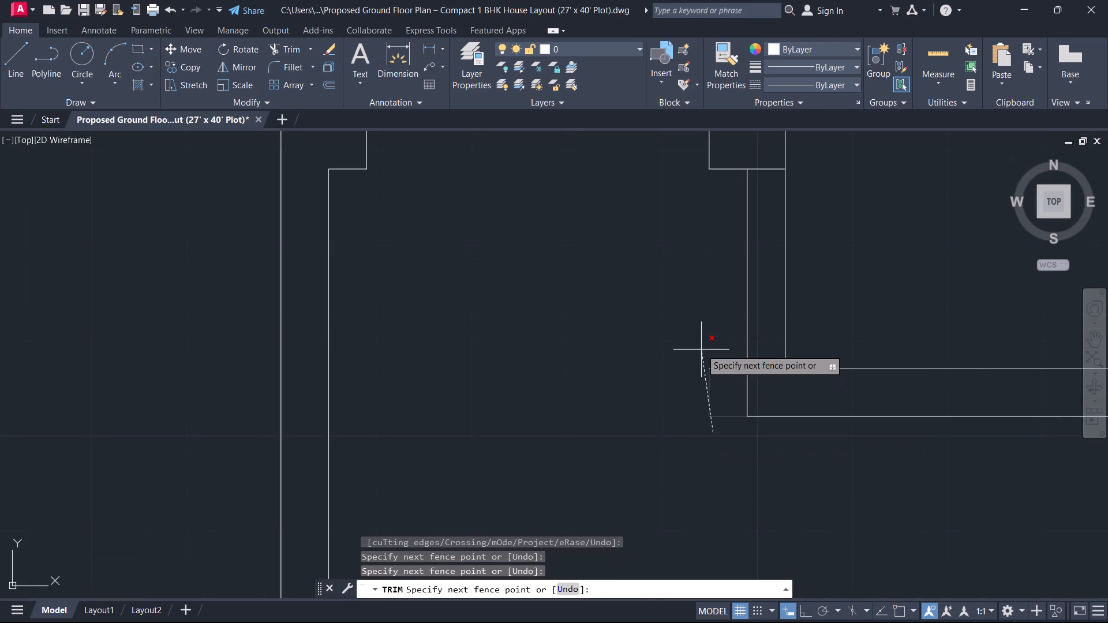
pyautogui.click(701, 348)
pyautogui.click(729, 396)
pyautogui.click(717, 345)
pyautogui.moveTo(712, 344); pyautogui.dragTo(688, 470, button='middle')
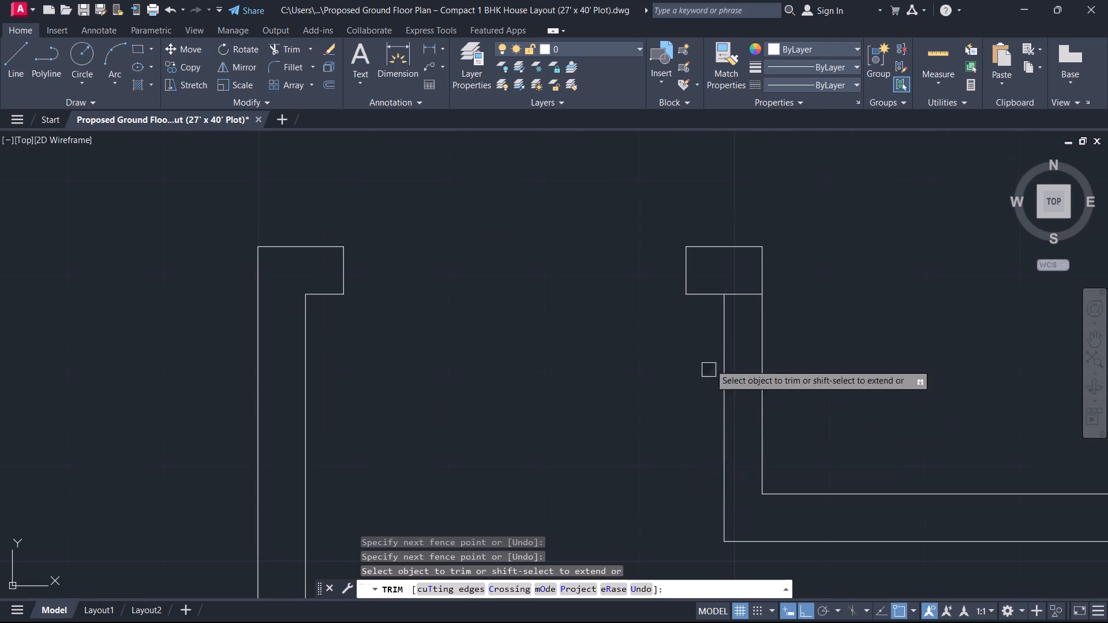
pyautogui.click(750, 290)
pyautogui.press('Escape')
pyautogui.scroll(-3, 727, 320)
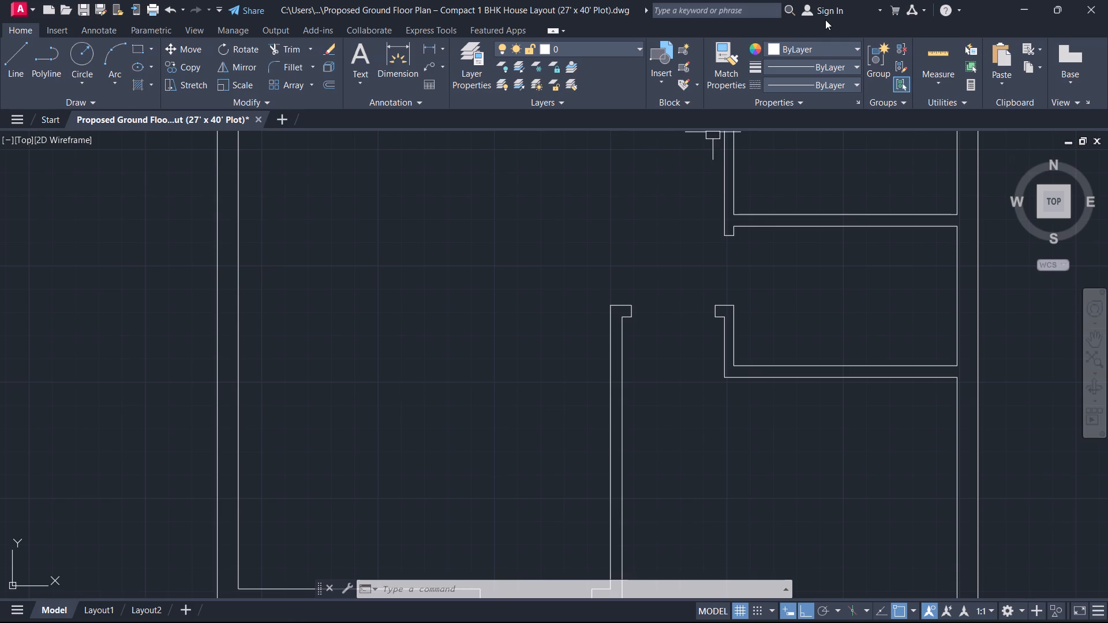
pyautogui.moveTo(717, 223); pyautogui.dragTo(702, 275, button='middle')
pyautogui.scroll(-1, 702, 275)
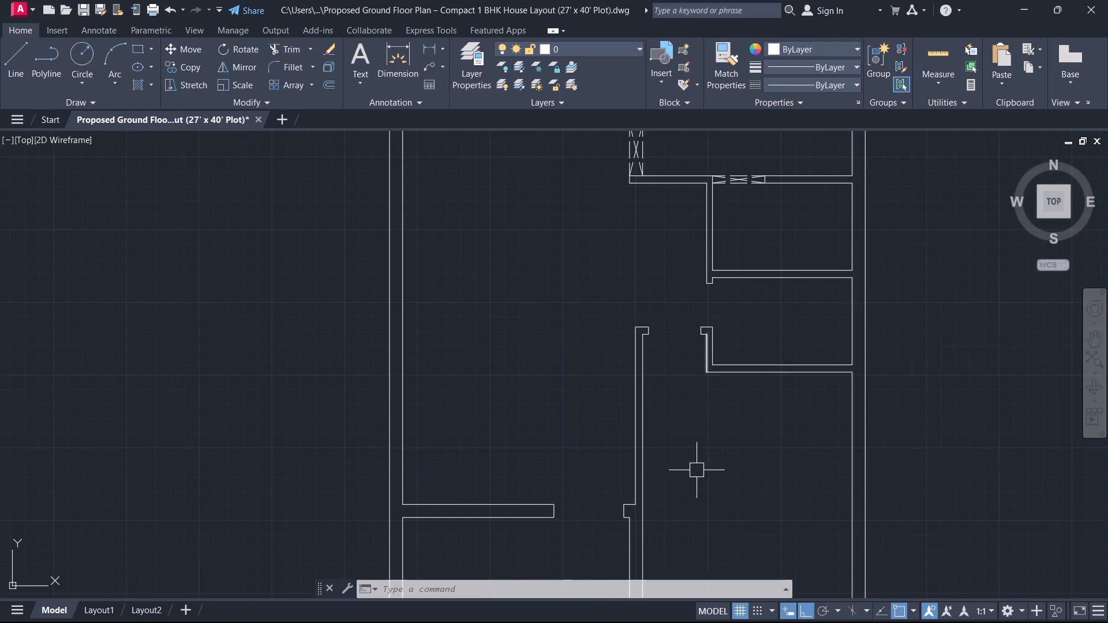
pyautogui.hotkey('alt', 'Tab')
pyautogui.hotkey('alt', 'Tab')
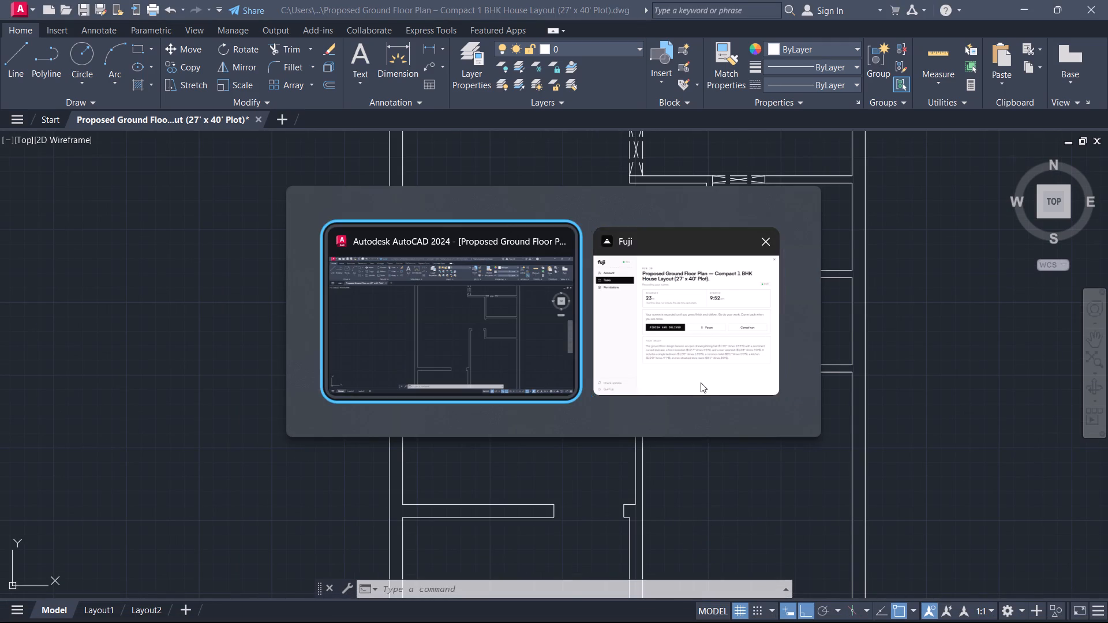
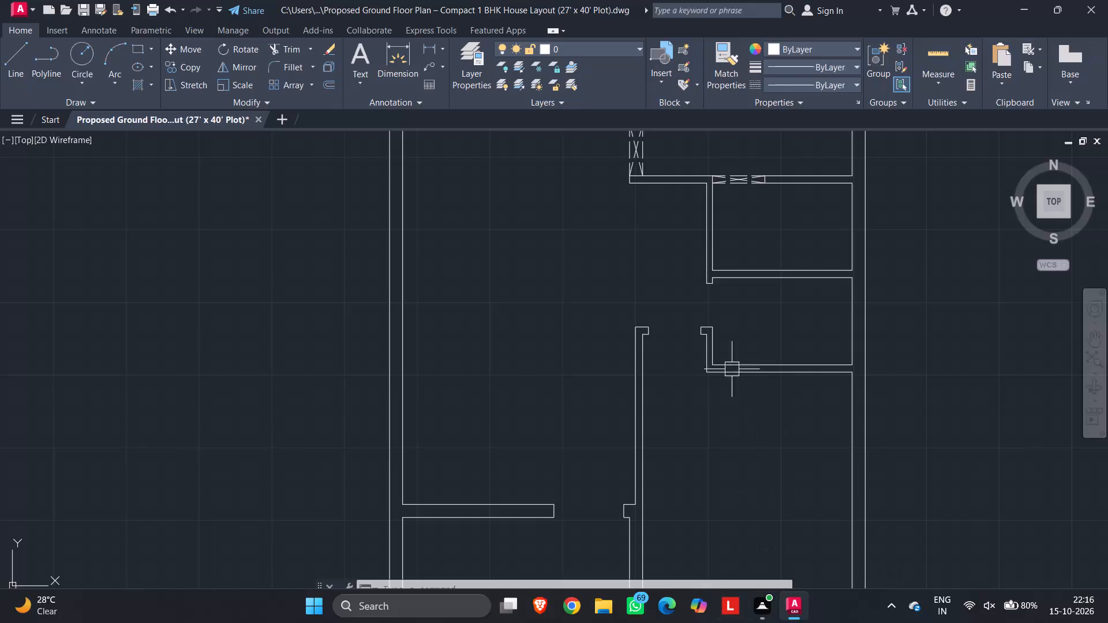
# Join the two collinear segments of the outer vertical line beside the small upper room into a single line, down to the door stub.
pyautogui.moveTo(691, 354); pyautogui.dragTo(745, 330, button='middle')
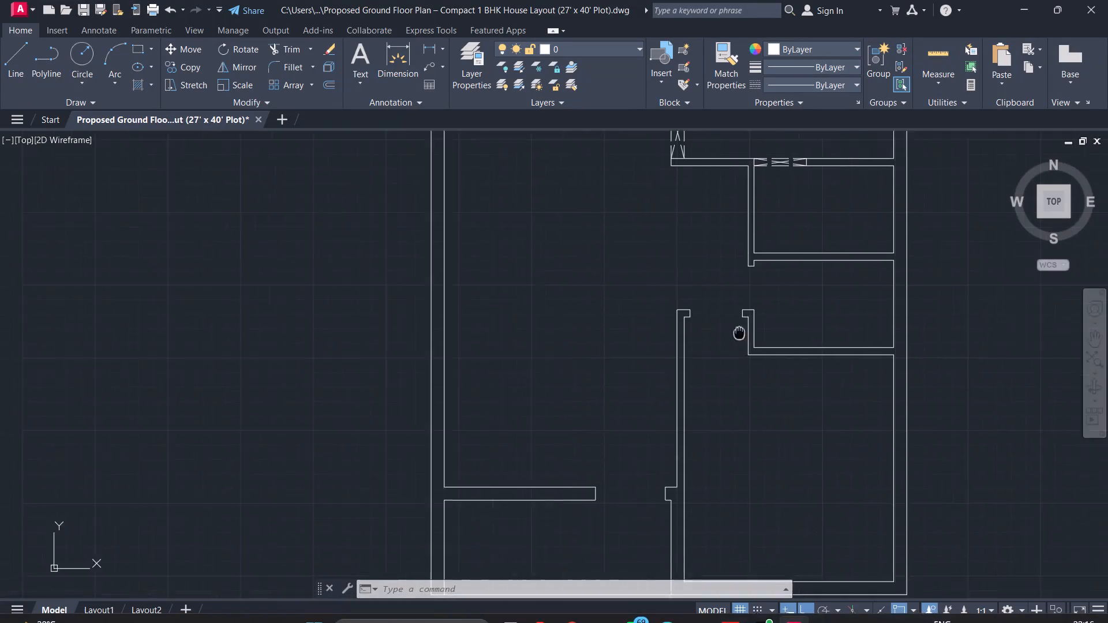
pyautogui.moveTo(745, 330); pyautogui.dragTo(788, 340, button='middle')
pyautogui.scroll(-2, 788, 335)
pyautogui.scroll(1, 724, 378)
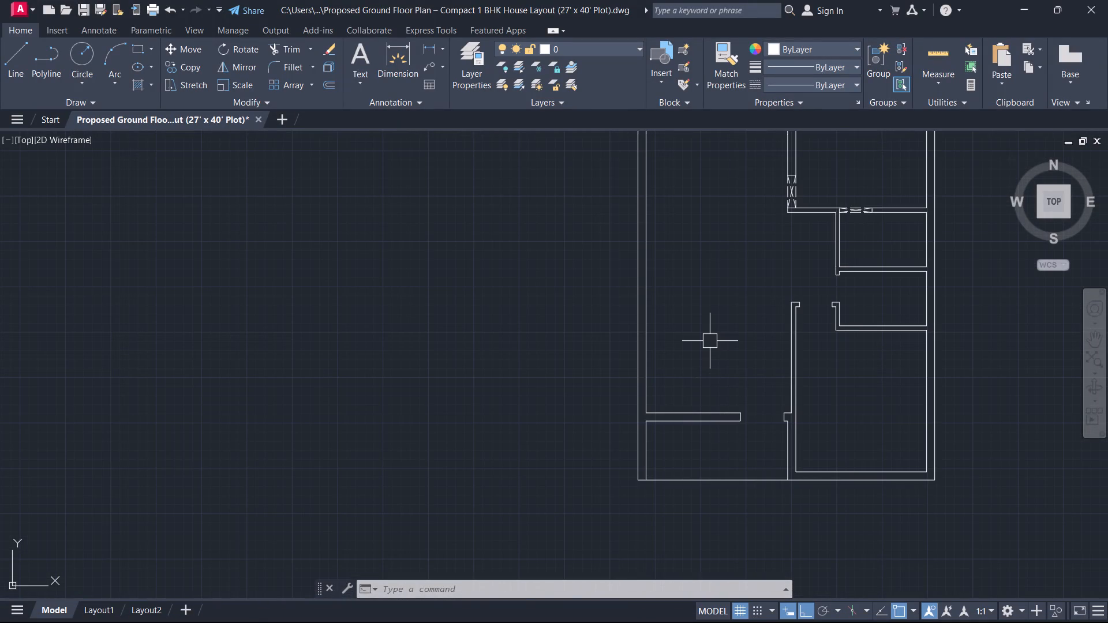
pyautogui.moveTo(709, 341); pyautogui.dragTo(687, 366, button='middle')
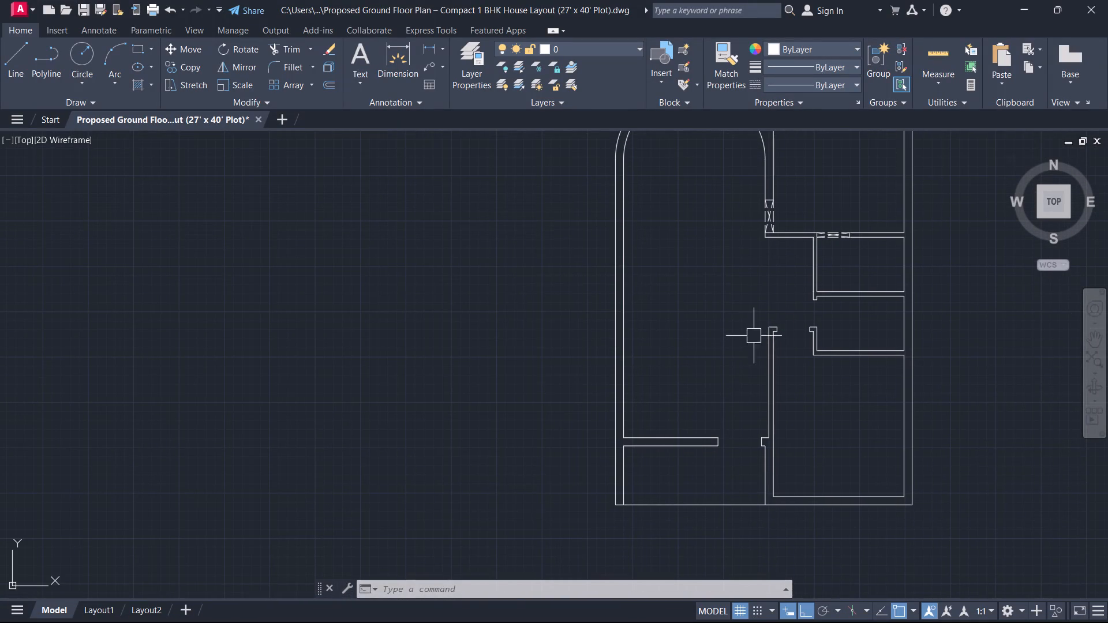
pyautogui.scroll(2, 799, 339)
pyautogui.scroll(-1, 729, 291)
pyautogui.moveTo(738, 284); pyautogui.dragTo(721, 350, button='middle')
pyautogui.scroll(5, 779, 309)
pyautogui.moveTo(778, 338); pyautogui.dragTo(754, 327)
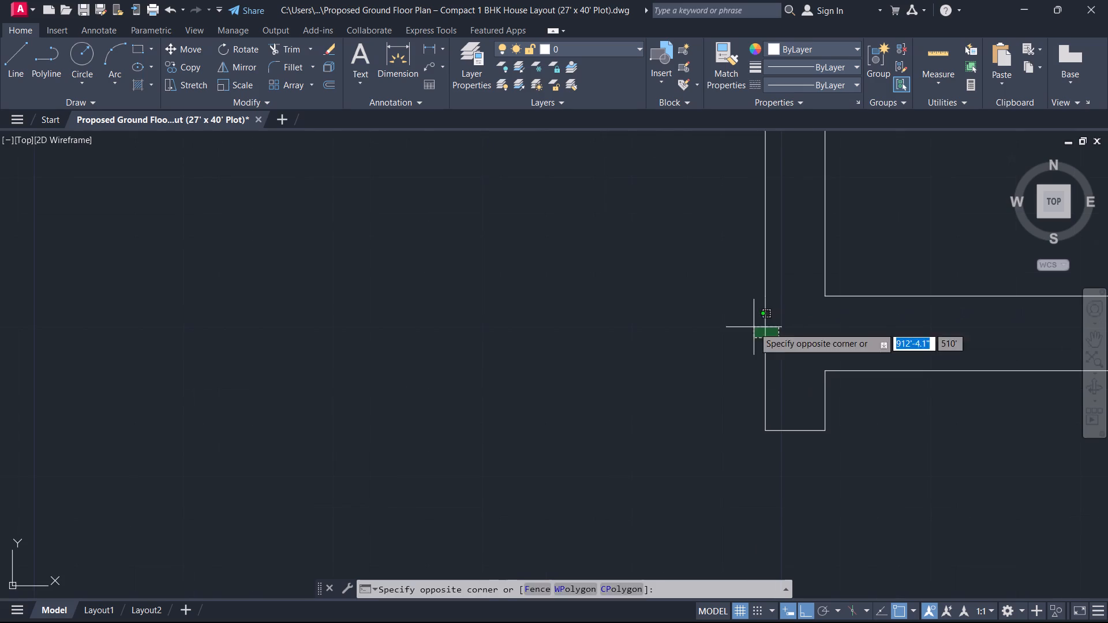
pyautogui.click(733, 313)
pyautogui.moveTo(760, 261); pyautogui.dragTo(750, 257)
pyautogui.moveTo(724, 317); pyautogui.dragTo(725, 314, button='middle')
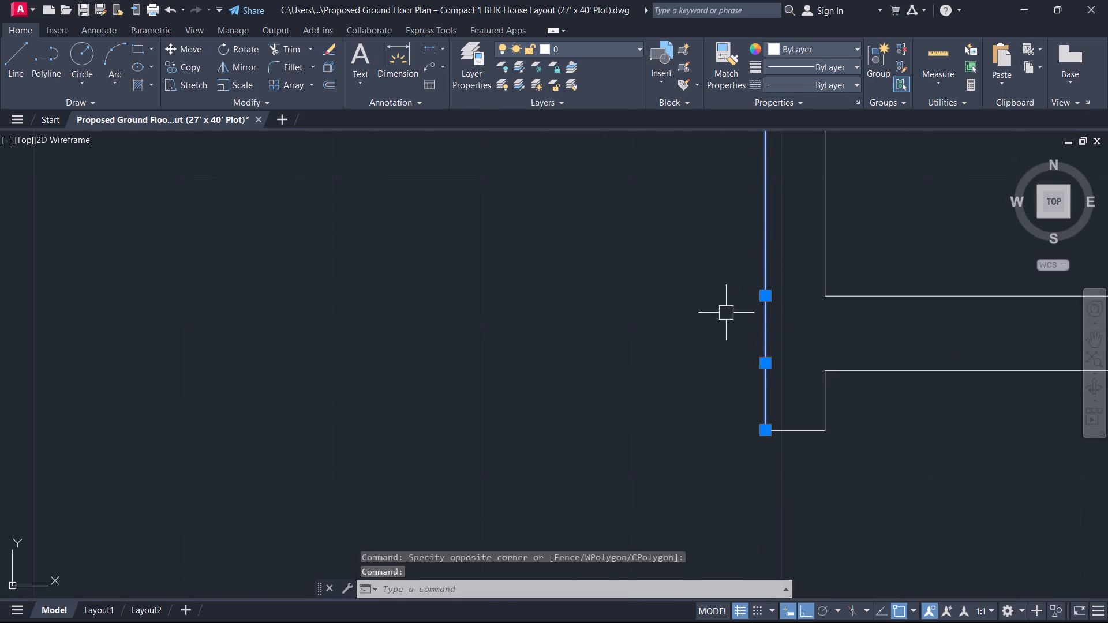
pyautogui.moveTo(725, 314); pyautogui.dragTo(721, 358, button='middle')
pyautogui.press('Escape')
pyautogui.moveTo(705, 310); pyautogui.dragTo(748, 368)
pyautogui.click(800, 508)
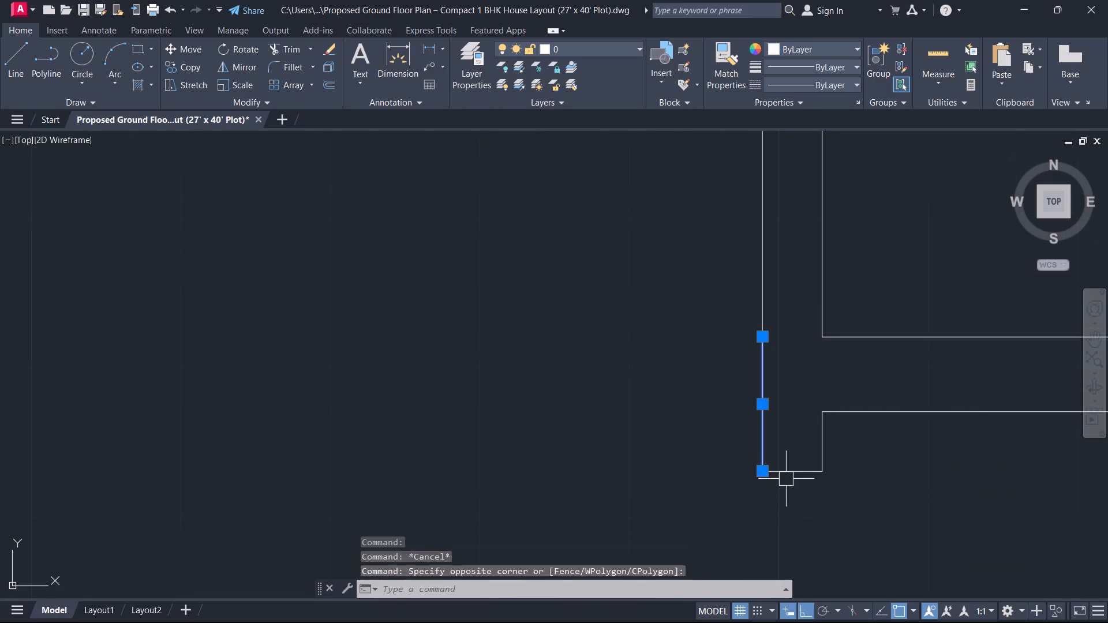
pyautogui.press('Escape')
pyautogui.moveTo(788, 419); pyautogui.dragTo(776, 400)
pyautogui.click(746, 295)
pyautogui.write('j')
pyautogui.press('space')
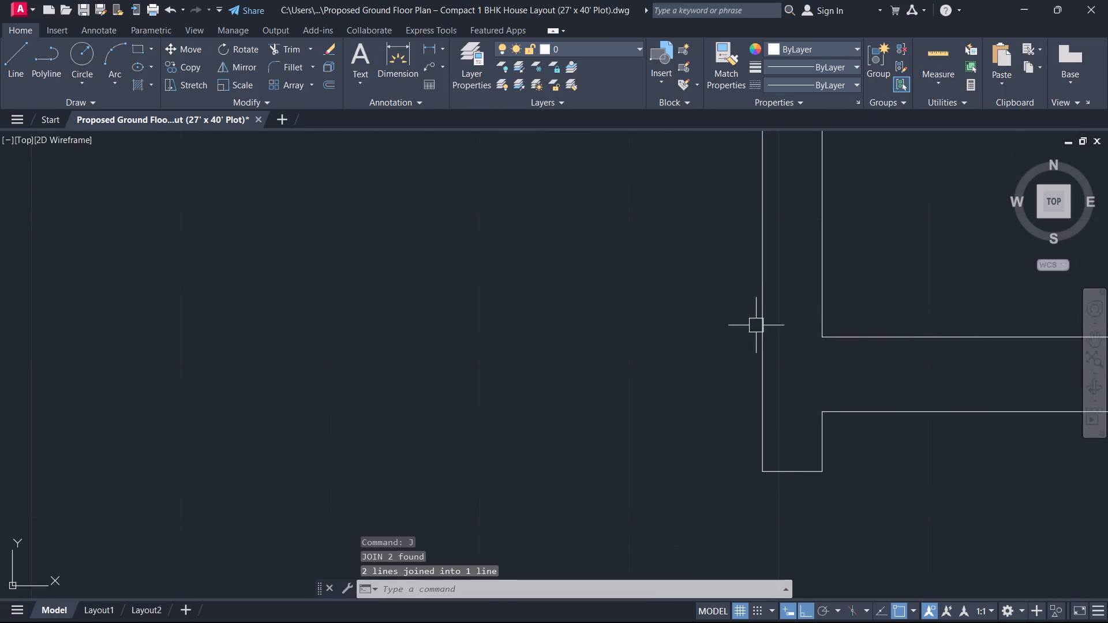
pyautogui.moveTo(795, 382); pyautogui.dragTo(780, 382)
pyautogui.click(721, 367)
pyautogui.scroll(-4, 716, 370)
pyautogui.moveTo(657, 395); pyautogui.dragTo(668, 401, button='middle')
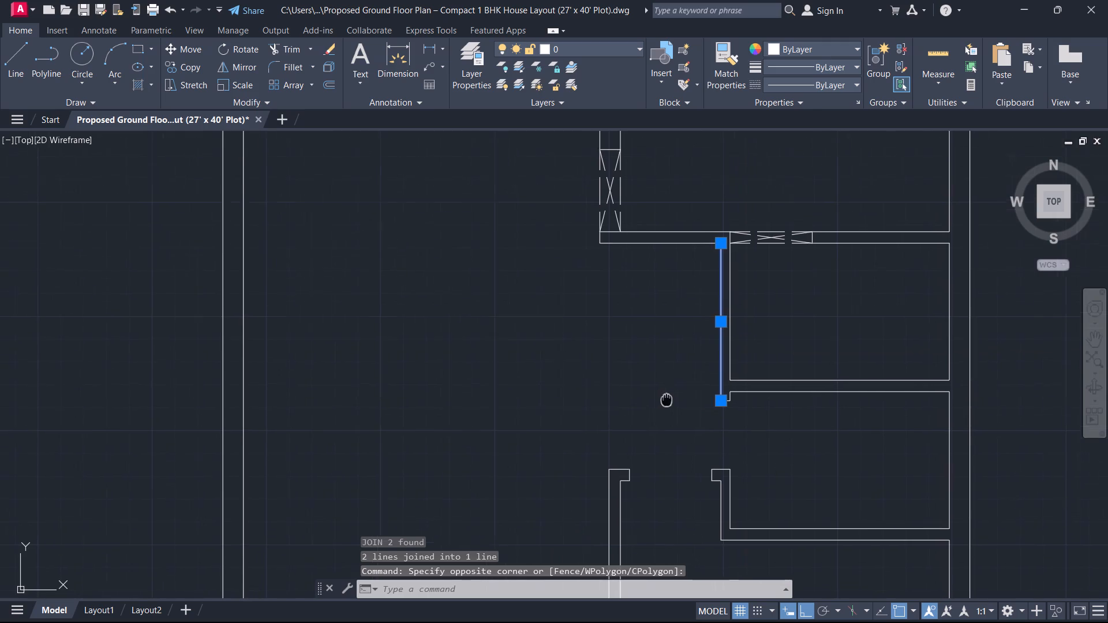
pyautogui.moveTo(668, 401); pyautogui.dragTo(692, 422, button='middle')
pyautogui.press('Escape')
pyautogui.press('Escape')
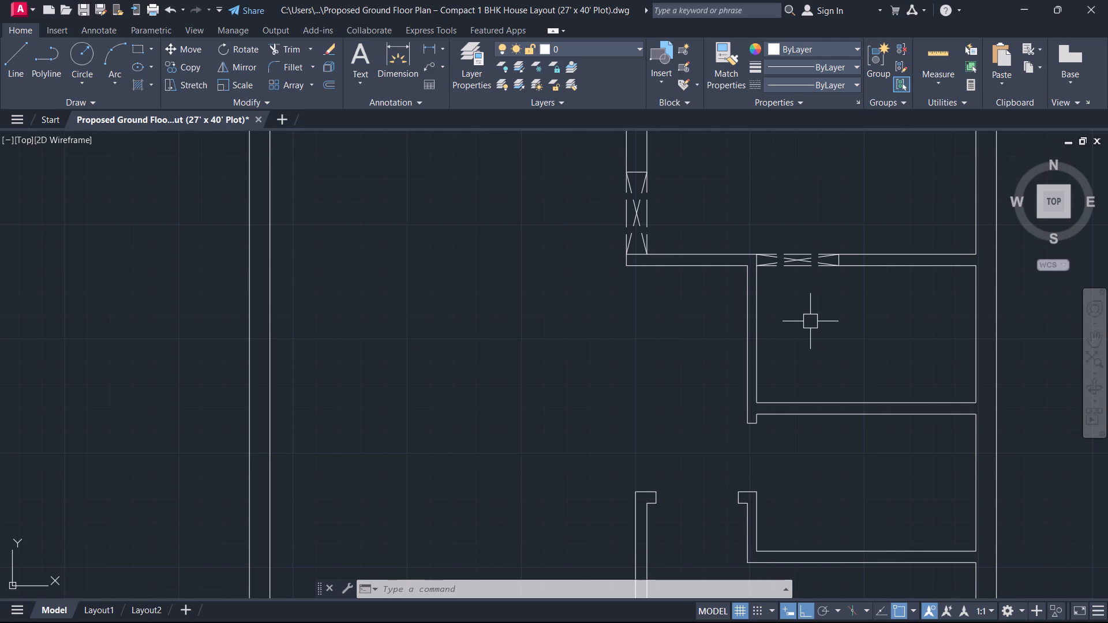
# Break the plan's bottom outer wall line at the point where the lower-left space's right vertical line meets it.
pyautogui.scroll(-1, 706, 344)
pyautogui.middleClick(685, 352)
pyautogui.scroll(-2, 685, 352)
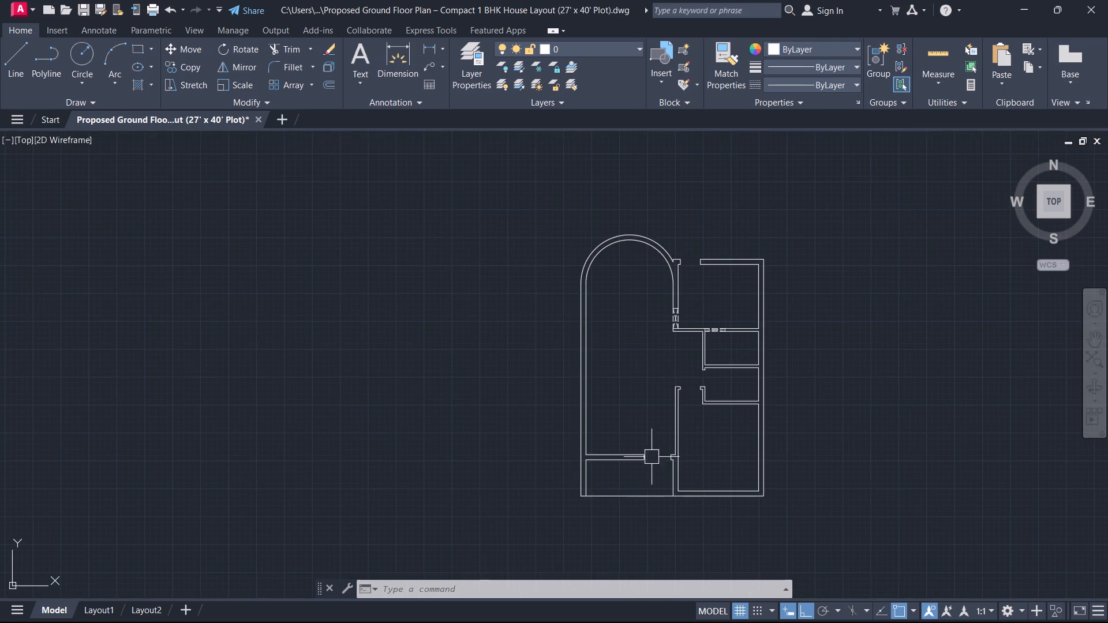
pyautogui.scroll(1, 649, 457)
pyautogui.moveTo(649, 457); pyautogui.dragTo(685, 123, button='middle')
pyautogui.scroll(2, 659, 189)
pyautogui.moveTo(656, 189); pyautogui.dragTo(642, 306, button='middle')
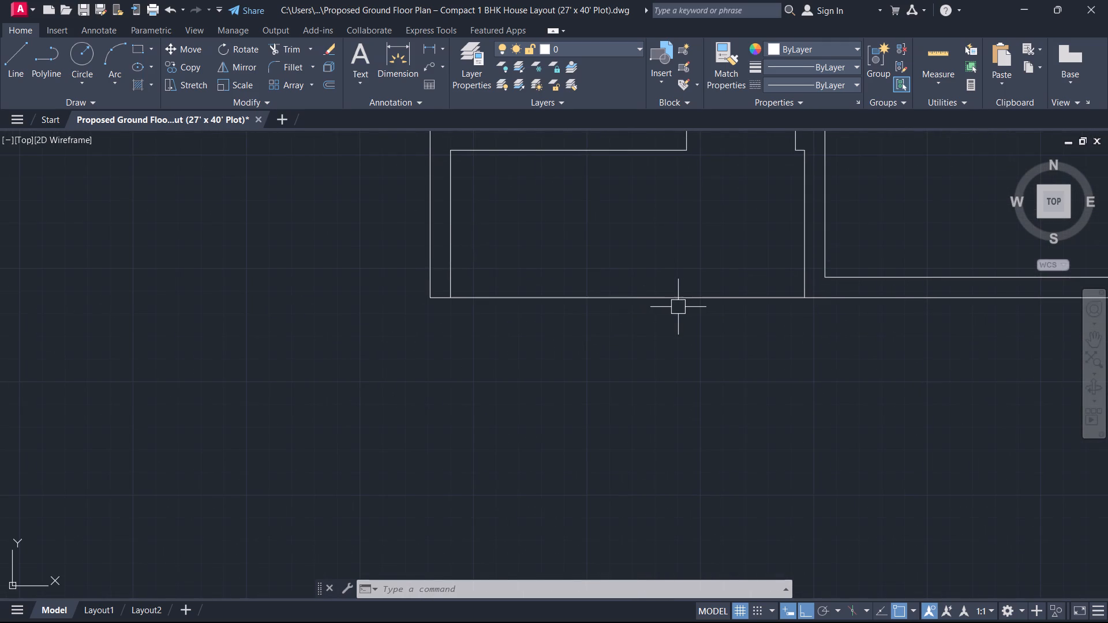
pyautogui.click(671, 305)
pyautogui.click(641, 280)
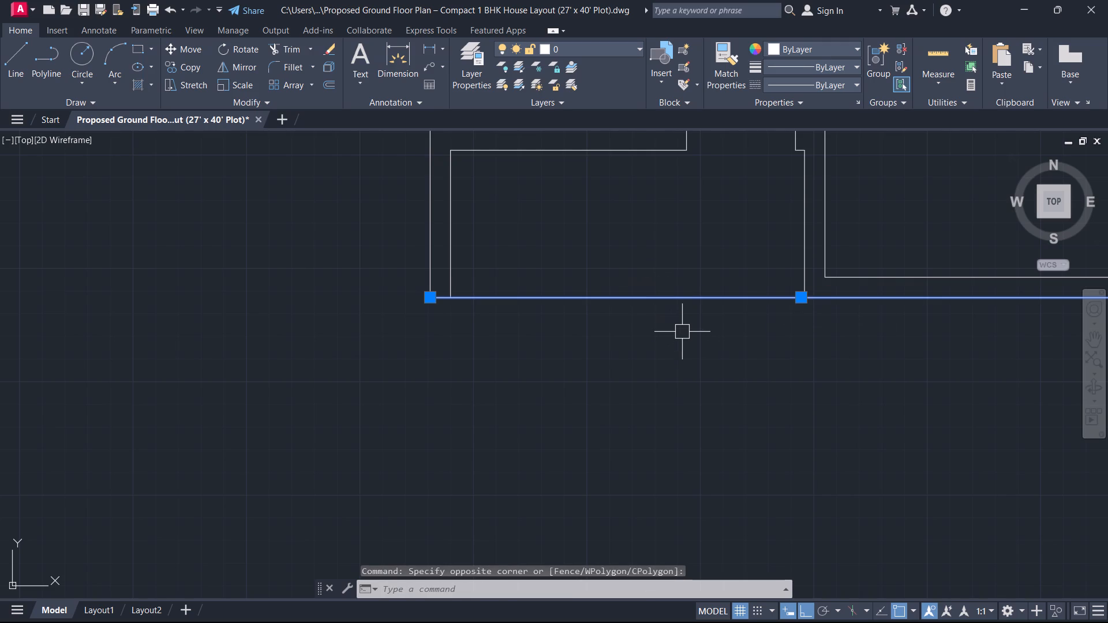
pyautogui.press('b')
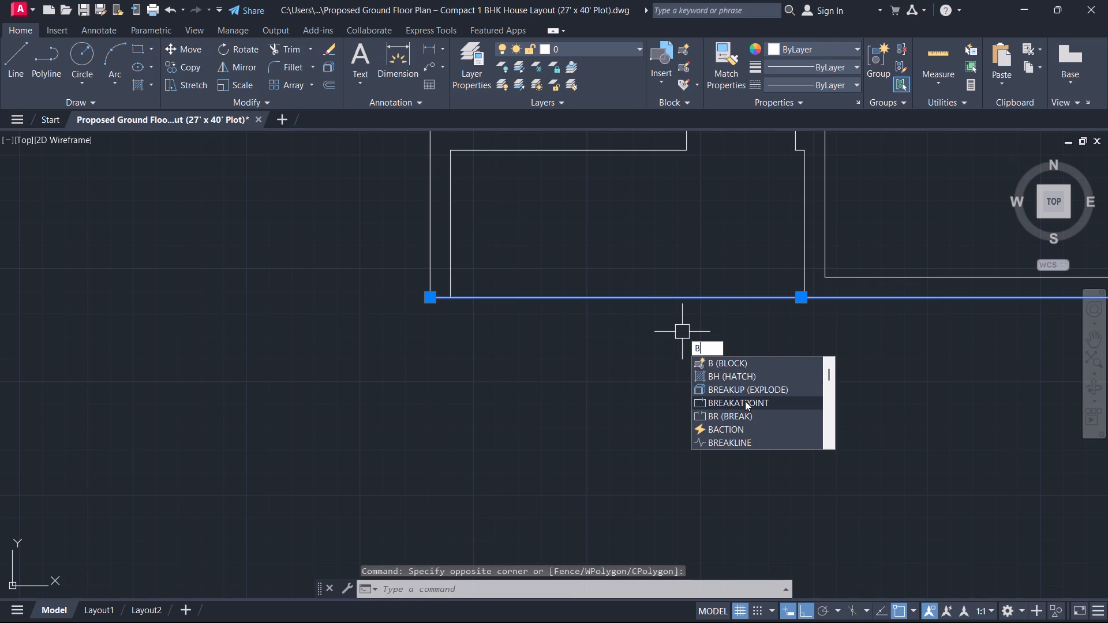
pyautogui.click(744, 401)
pyautogui.click(804, 295)
pyautogui.press('Escape')
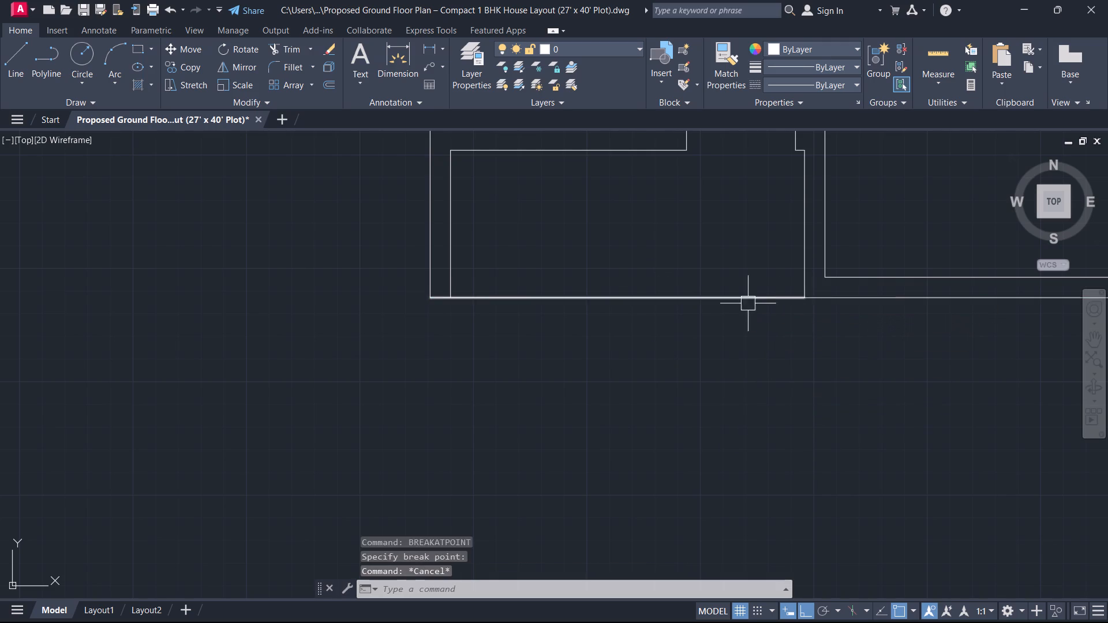
pyautogui.click(743, 301)
pyautogui.press('Escape')
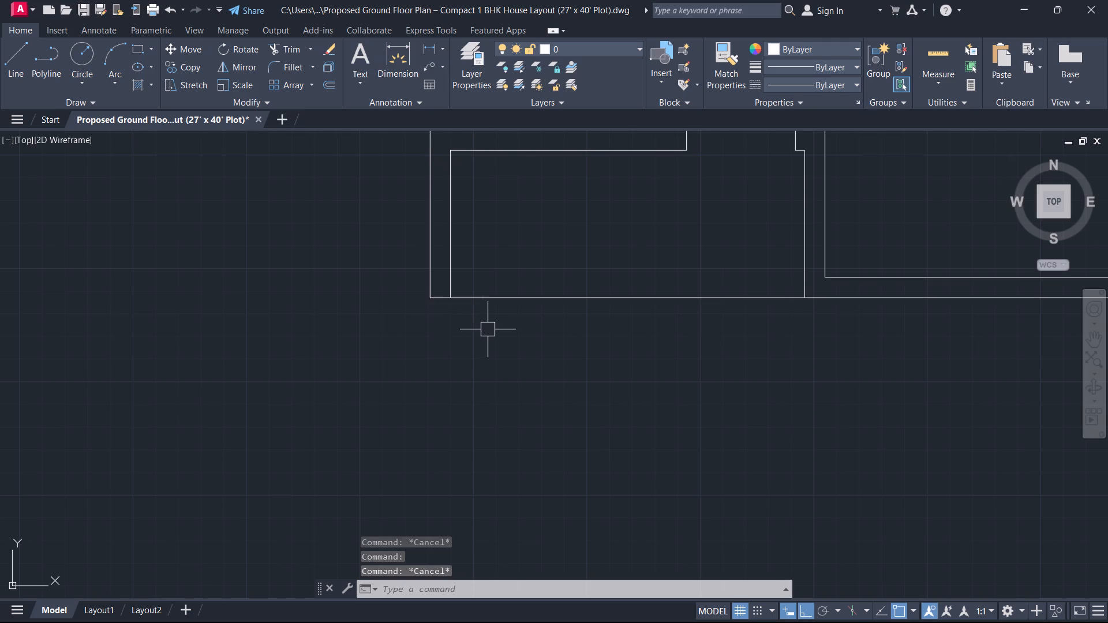
# Offset the bottom line of the lower-left space downward three times in succession at 10" spacing to form entrance steps.
pyautogui.write('o')
pyautogui.press('space')
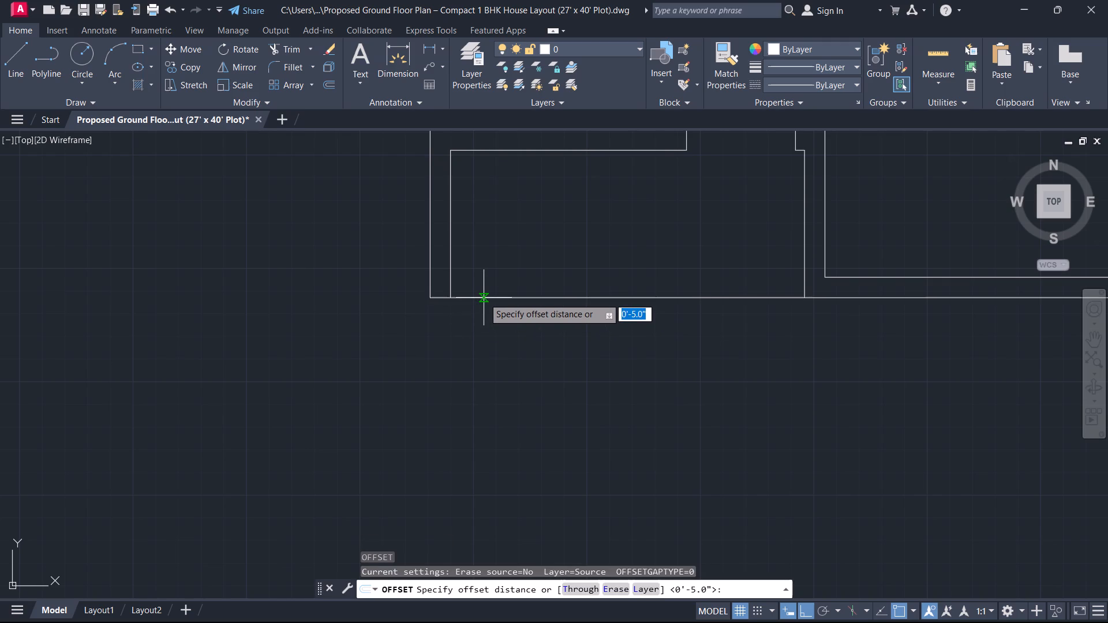
pyautogui.write('10')
pyautogui.press('Return')
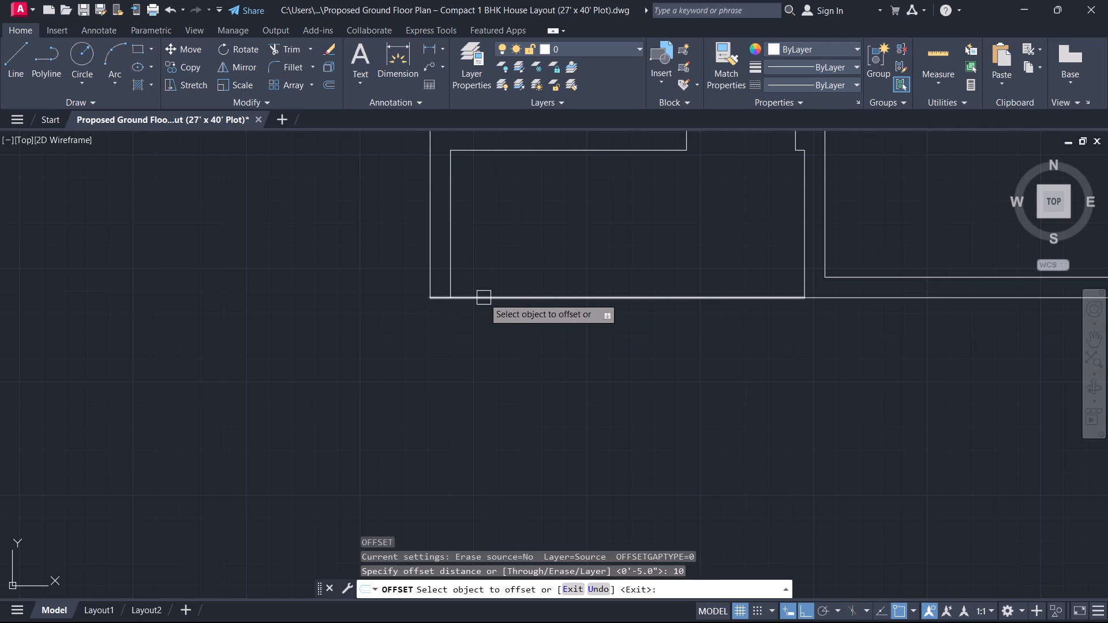
pyautogui.click(537, 299)
pyautogui.click(536, 322)
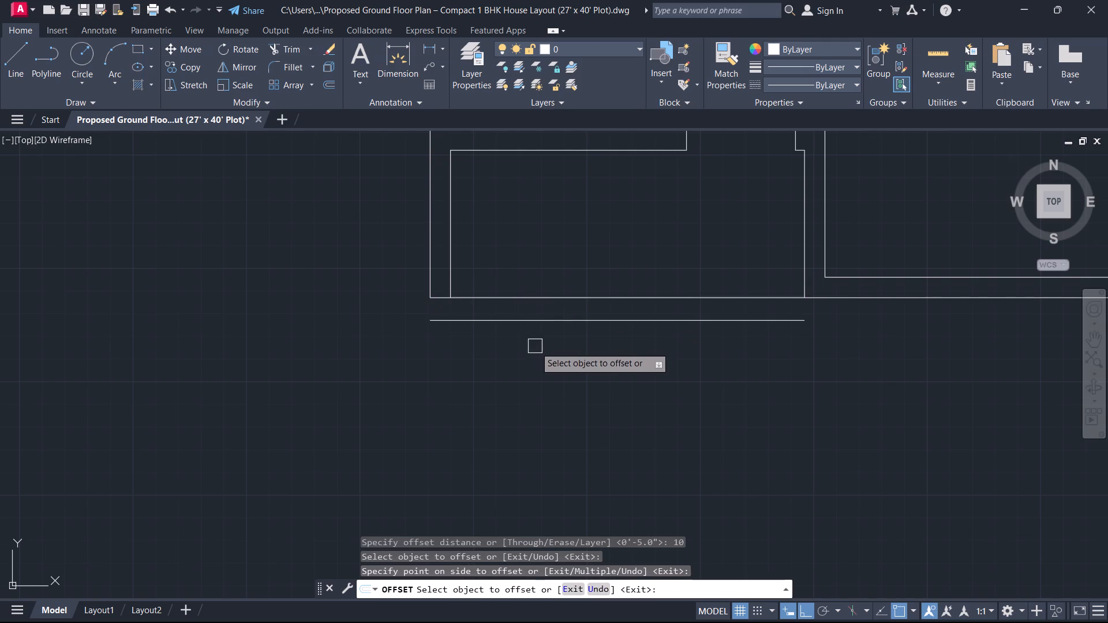
pyautogui.click(558, 323)
pyautogui.click(550, 363)
pyautogui.click(559, 343)
pyautogui.click(550, 422)
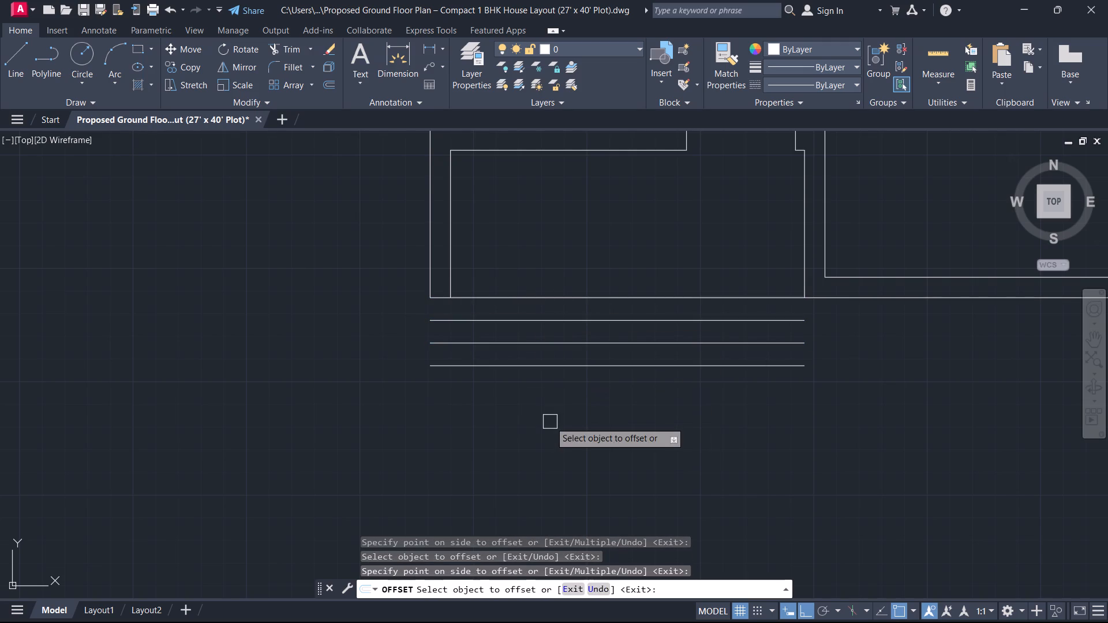
pyautogui.press('Escape')
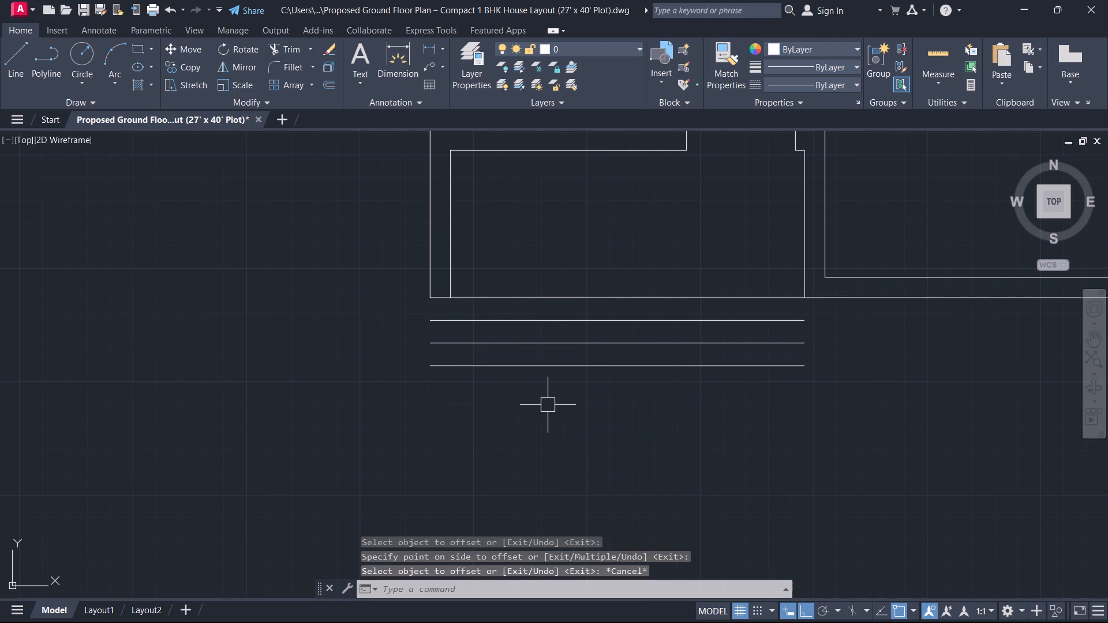
# Extend the left outer wall line and the lower-left space's right vertical line down to the lowest step line.
pyautogui.write('ex')
pyautogui.press('space')
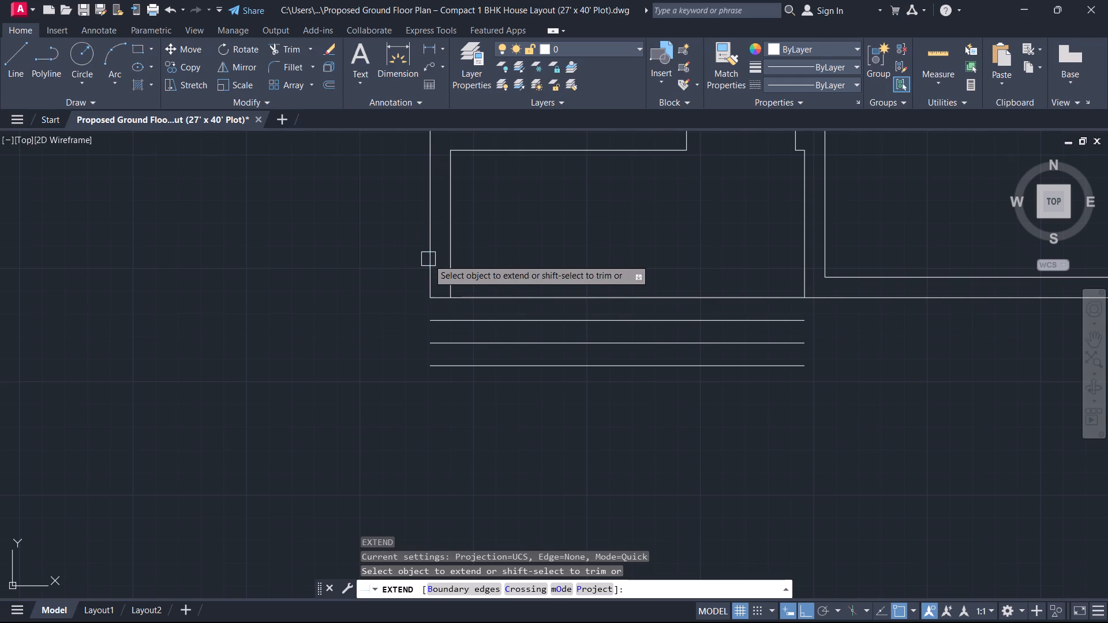
pyautogui.click(424, 258)
pyautogui.click(429, 277)
pyautogui.click(430, 280)
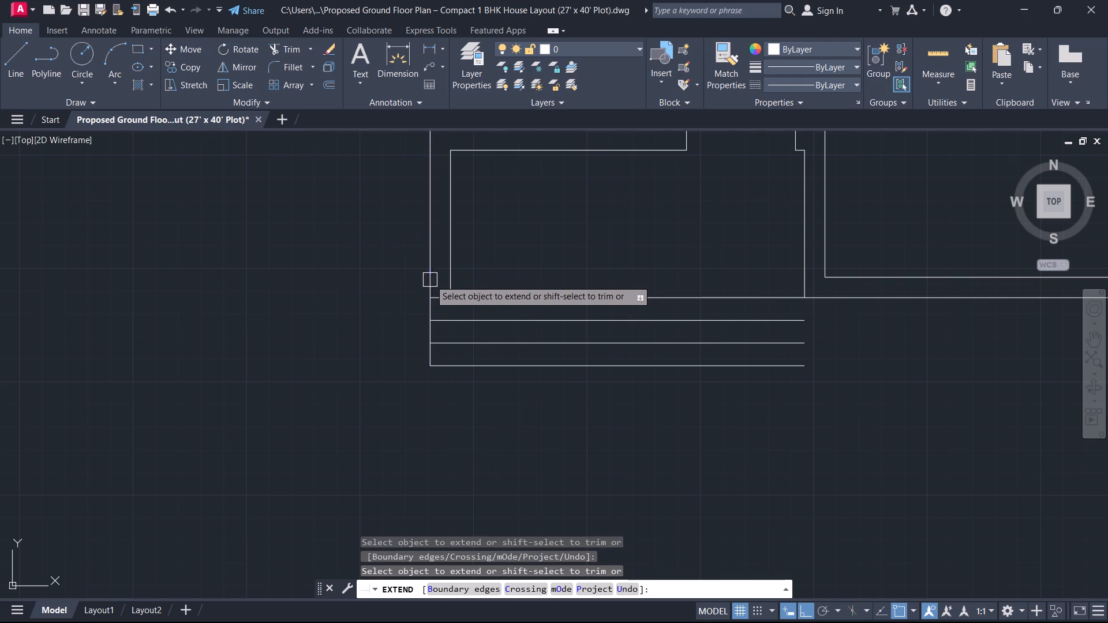
pyautogui.click(804, 280)
pyautogui.click(804, 287)
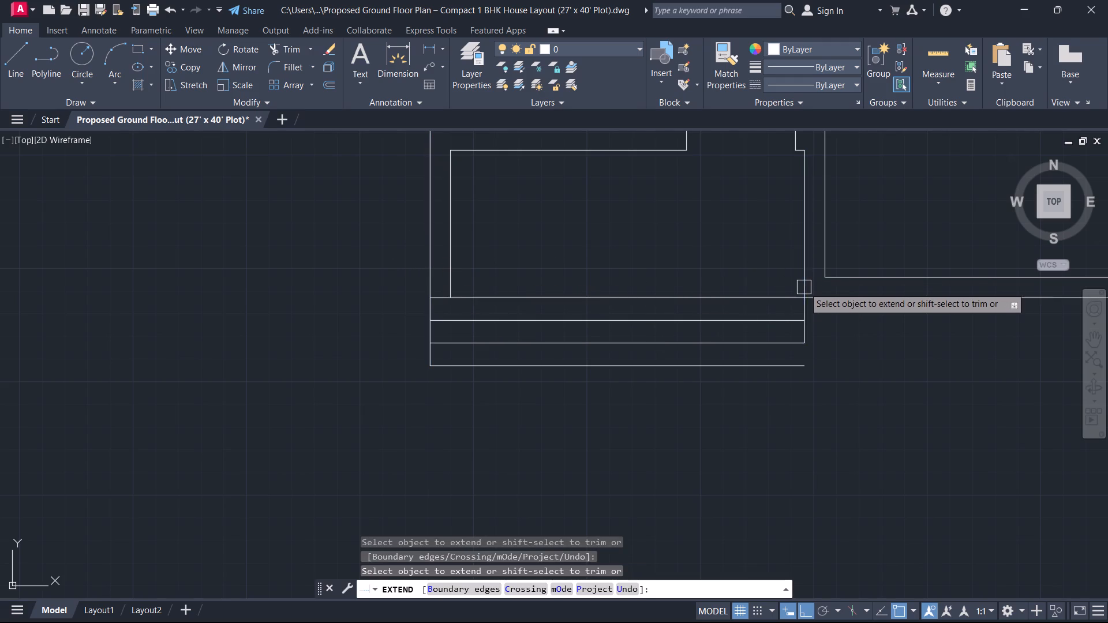
pyautogui.click(801, 303)
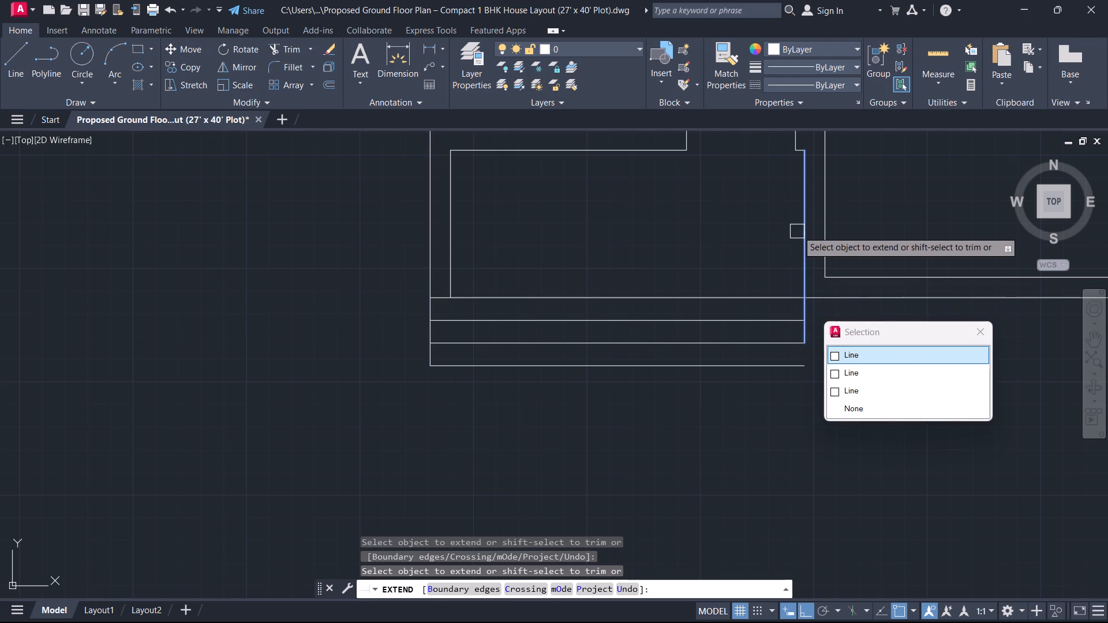
pyautogui.press('Escape')
pyautogui.press('space')
pyautogui.press('space')
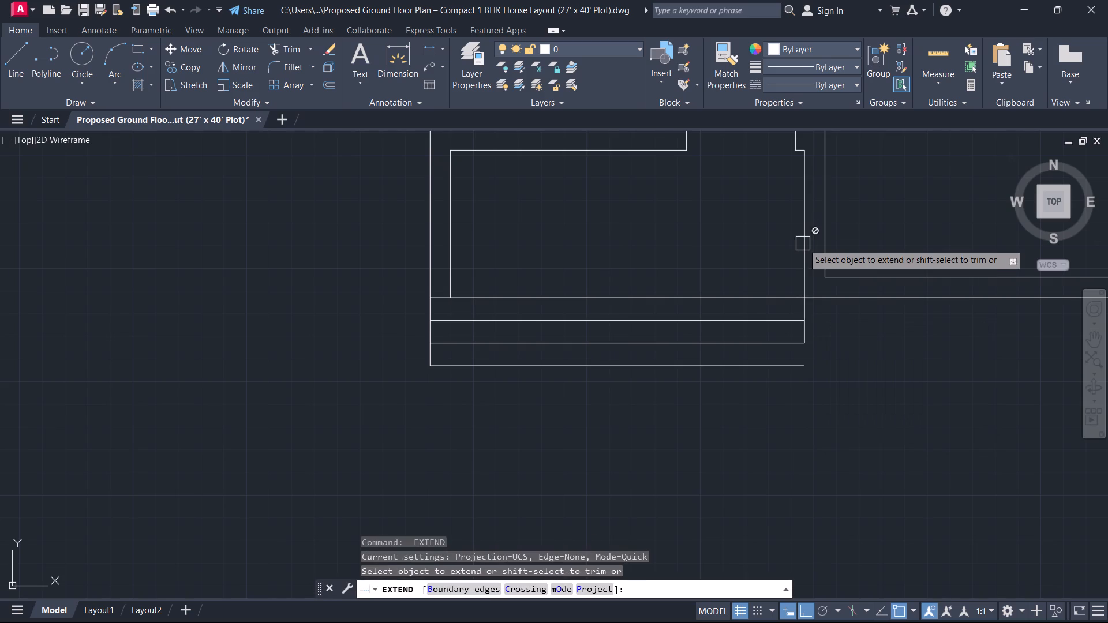
pyautogui.click(803, 258)
pyautogui.press('Escape')
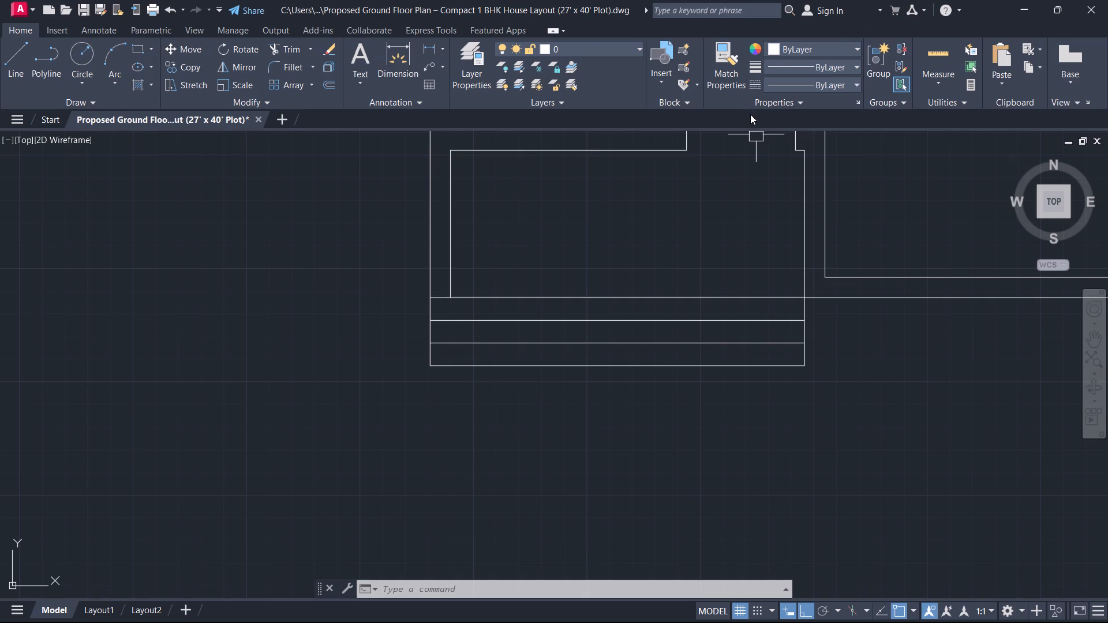
# Draw a 2'6" horizontal door leaf line into the small middle room from the right corner of its upper door stub.
pyautogui.scroll(-1, 748, 161)
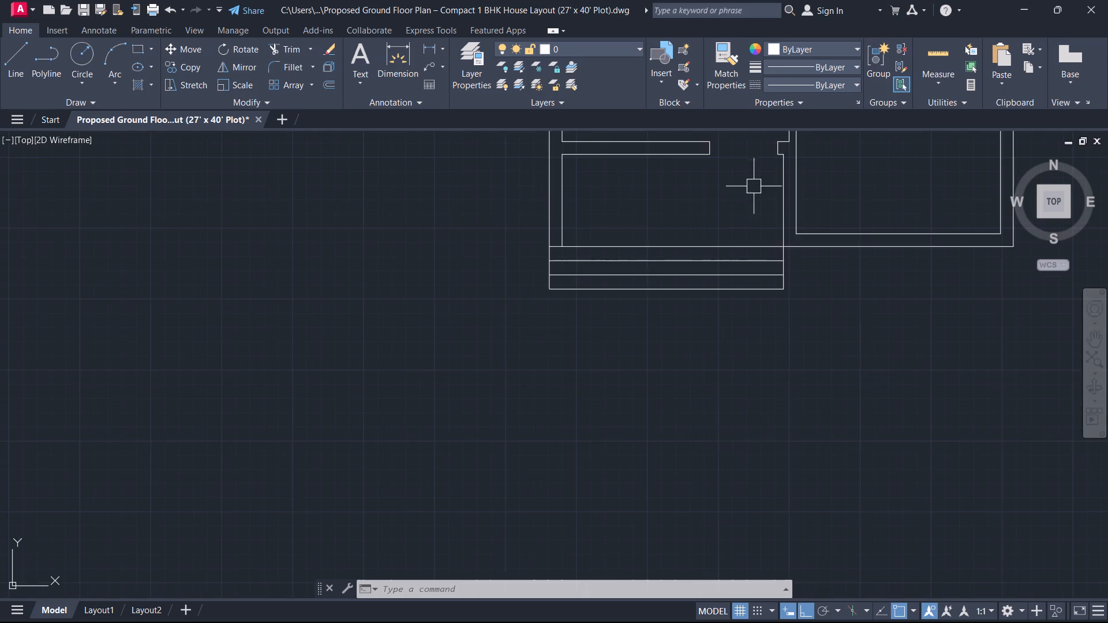
pyautogui.moveTo(756, 208); pyautogui.dragTo(710, 367, button='middle')
pyautogui.scroll(-1, 624, 288)
pyautogui.moveTo(624, 288); pyautogui.dragTo(667, 389, button='middle')
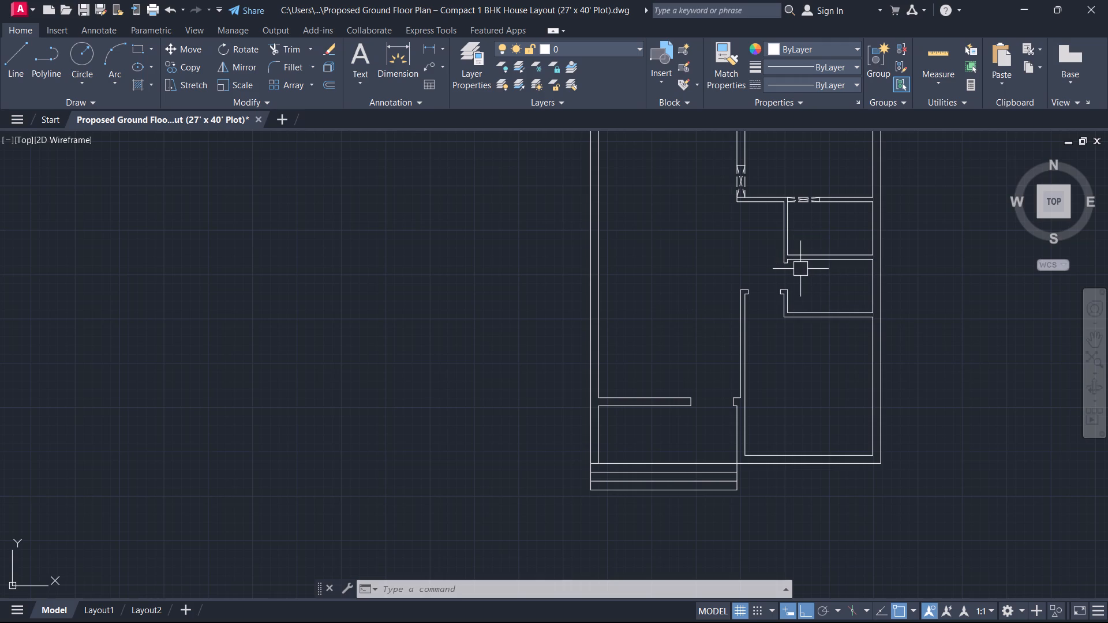
pyautogui.write('l')
pyautogui.press('space')
pyautogui.scroll(2, 800, 269)
pyautogui.click(766, 254)
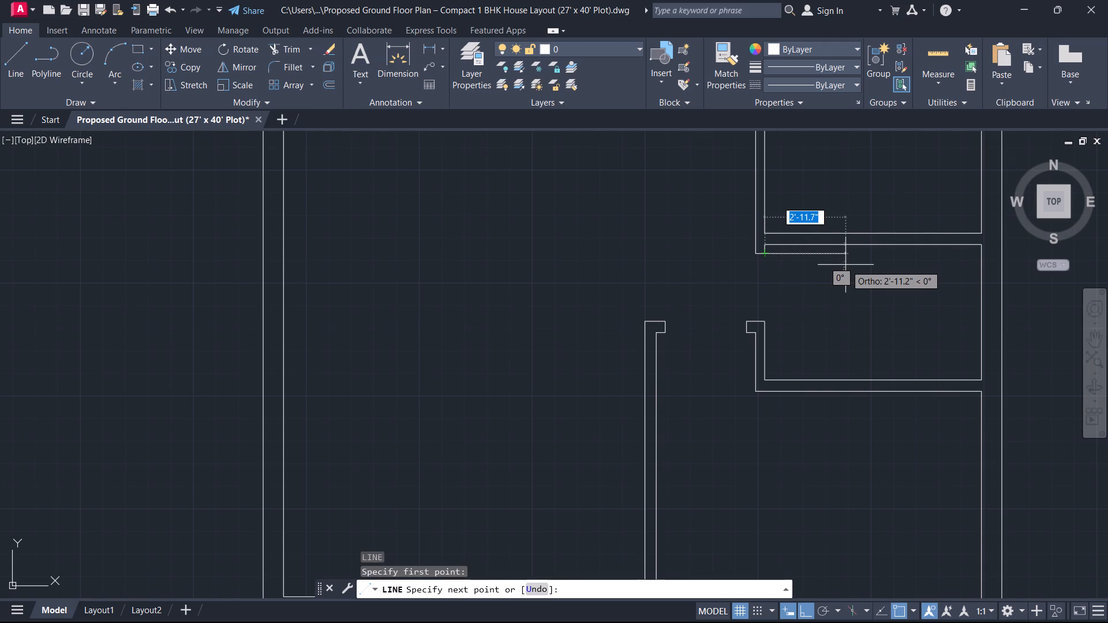
pyautogui.write("2'6")
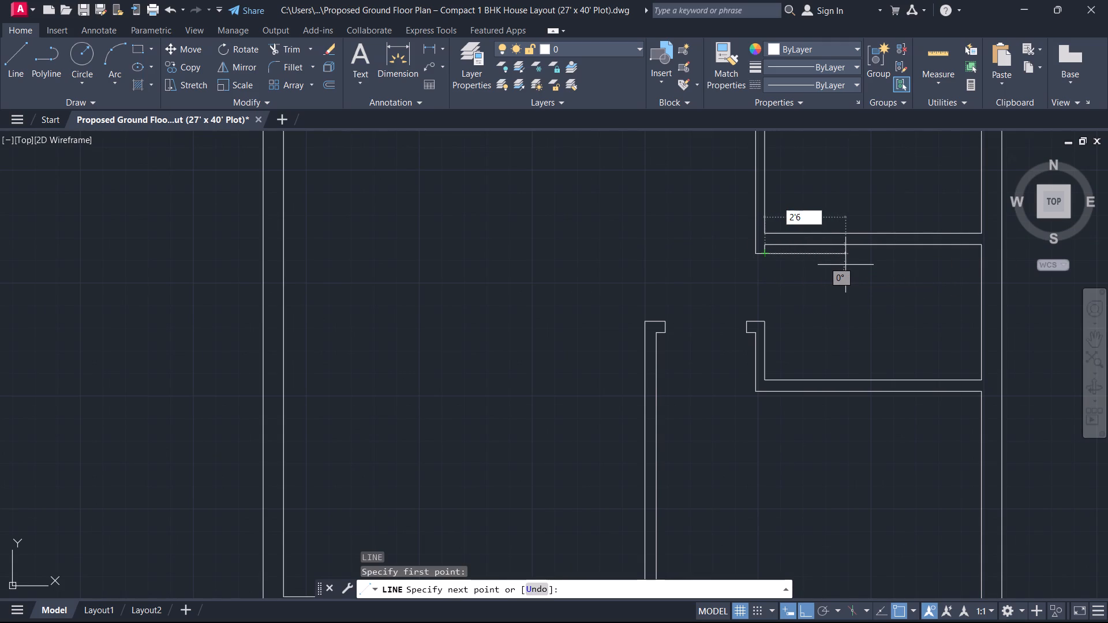
pyautogui.press('Return')
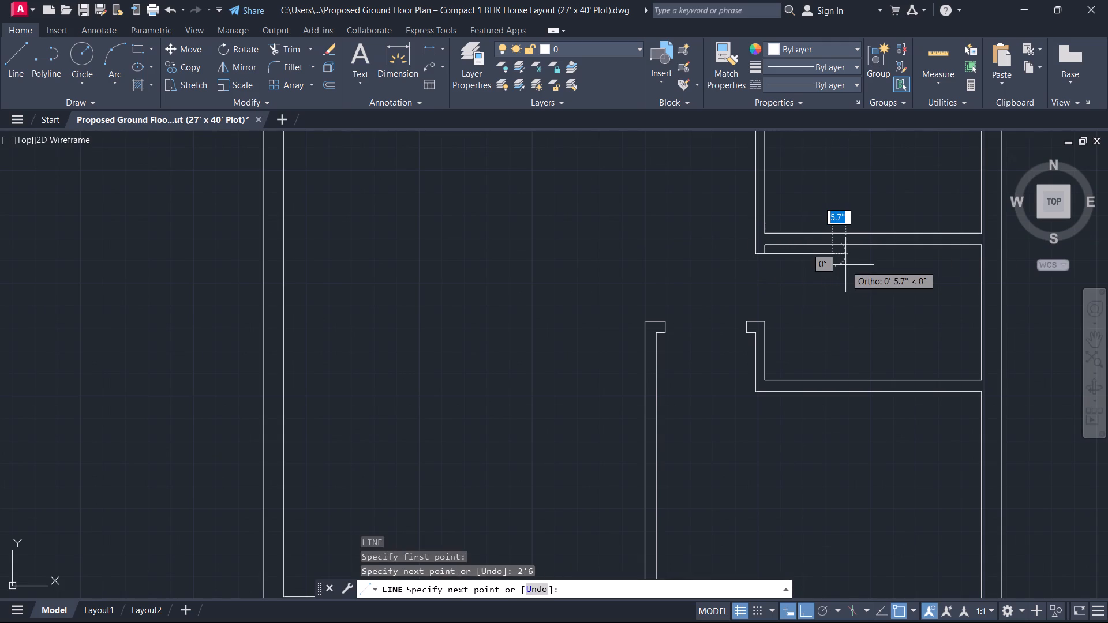
pyautogui.press('Escape')
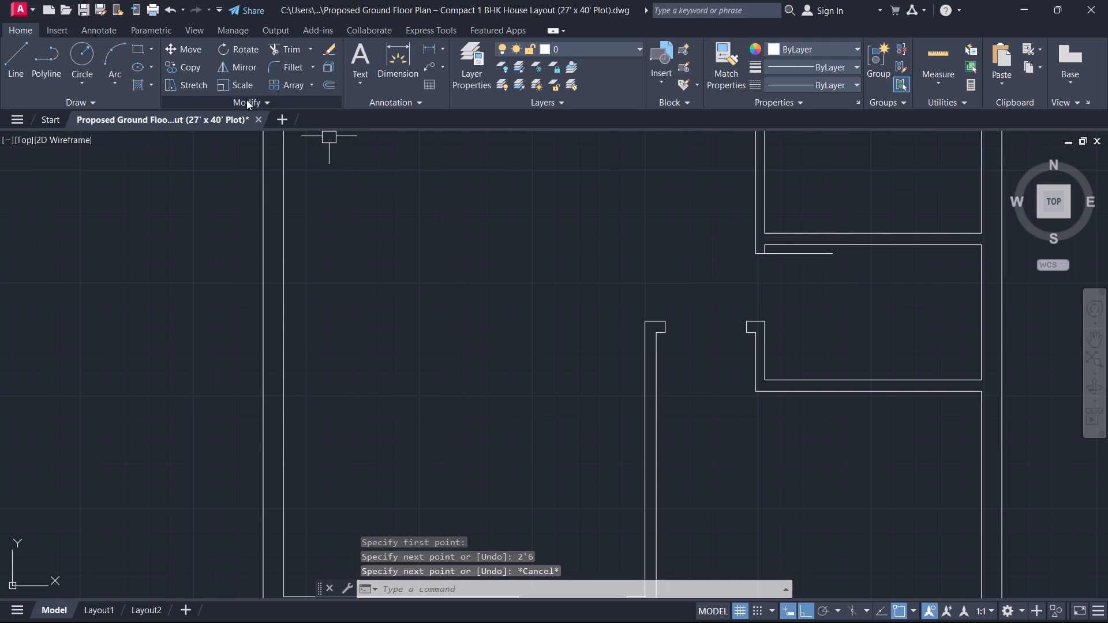
# Draw the door swing arc from the lower jamb's right corner to the leaf's free end, centred on the upper stub's corner.
pyautogui.click(119, 82)
pyautogui.click(134, 145)
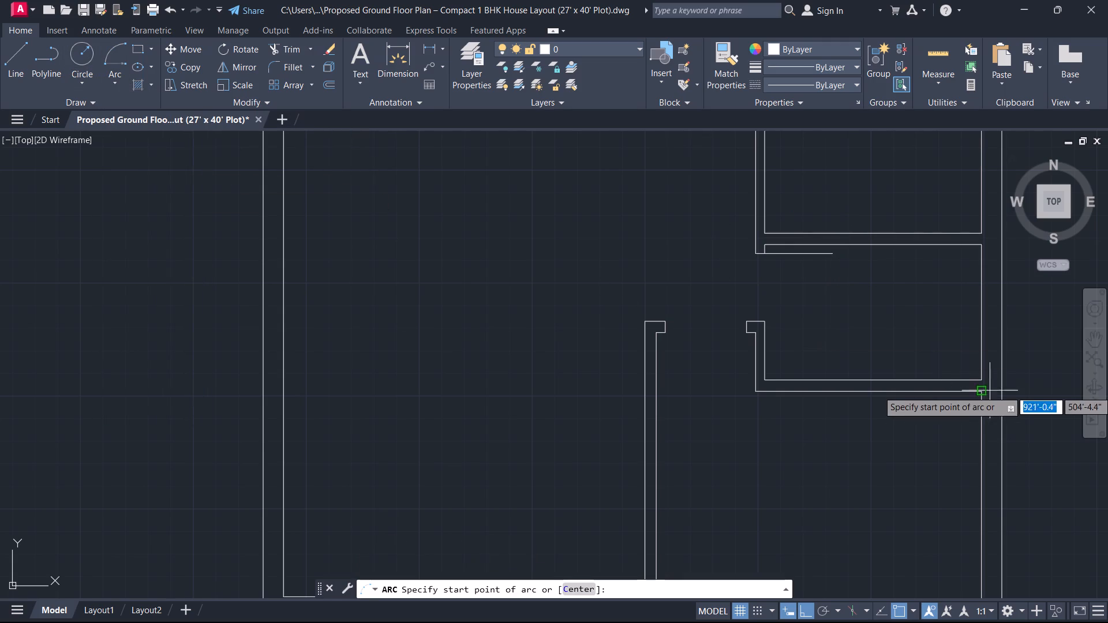
pyautogui.scroll(2, 899, 356)
pyautogui.click(600, 316)
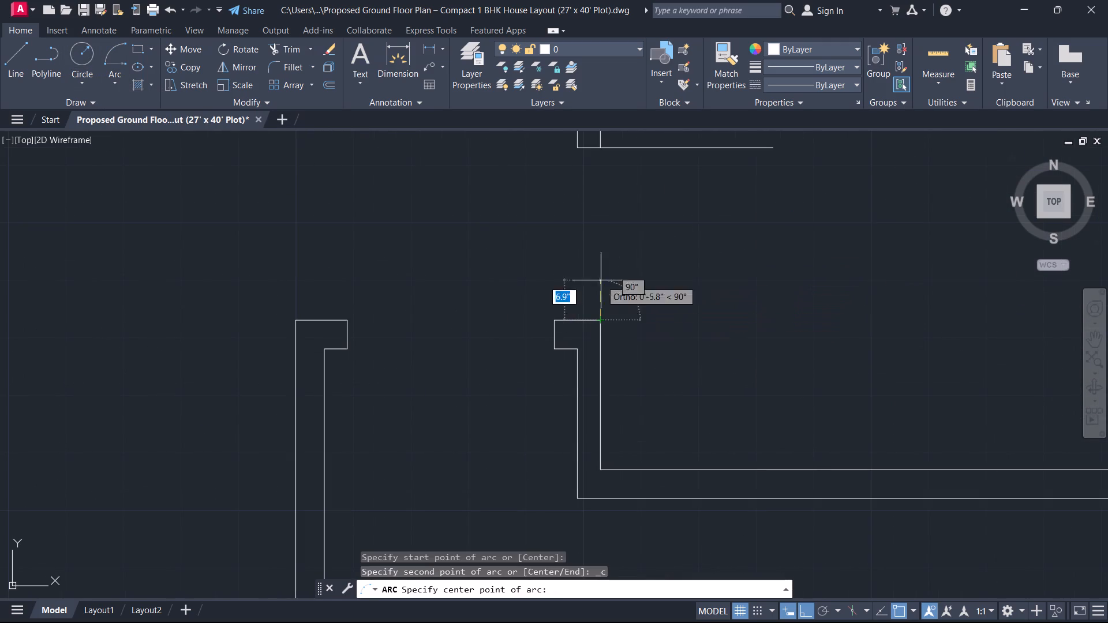
pyautogui.click(600, 146)
pyautogui.click(757, 183)
pyautogui.press('Escape')
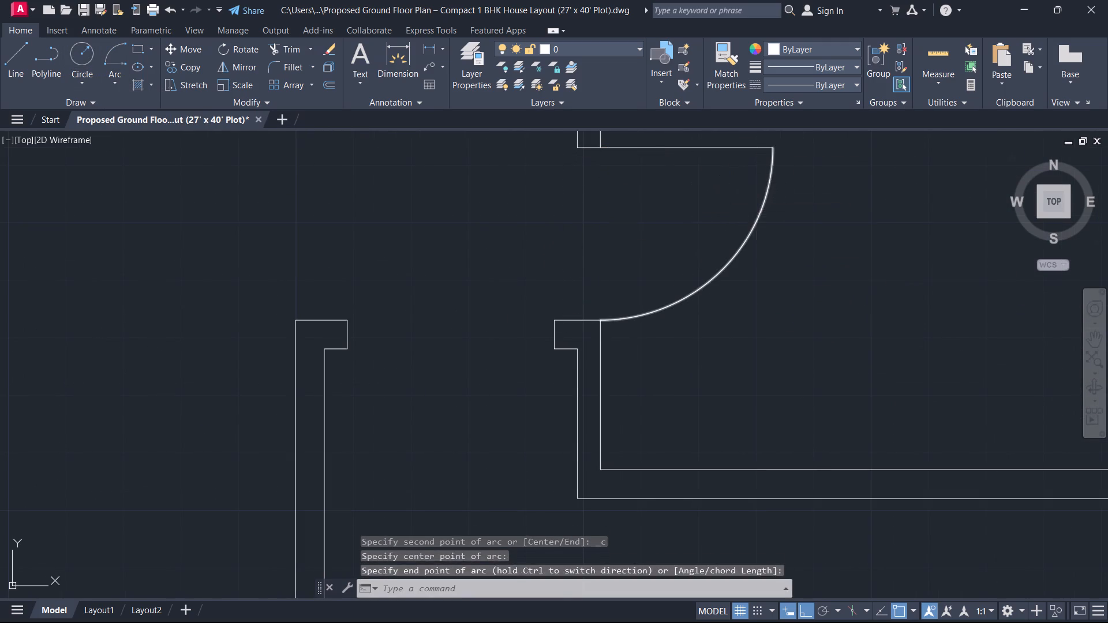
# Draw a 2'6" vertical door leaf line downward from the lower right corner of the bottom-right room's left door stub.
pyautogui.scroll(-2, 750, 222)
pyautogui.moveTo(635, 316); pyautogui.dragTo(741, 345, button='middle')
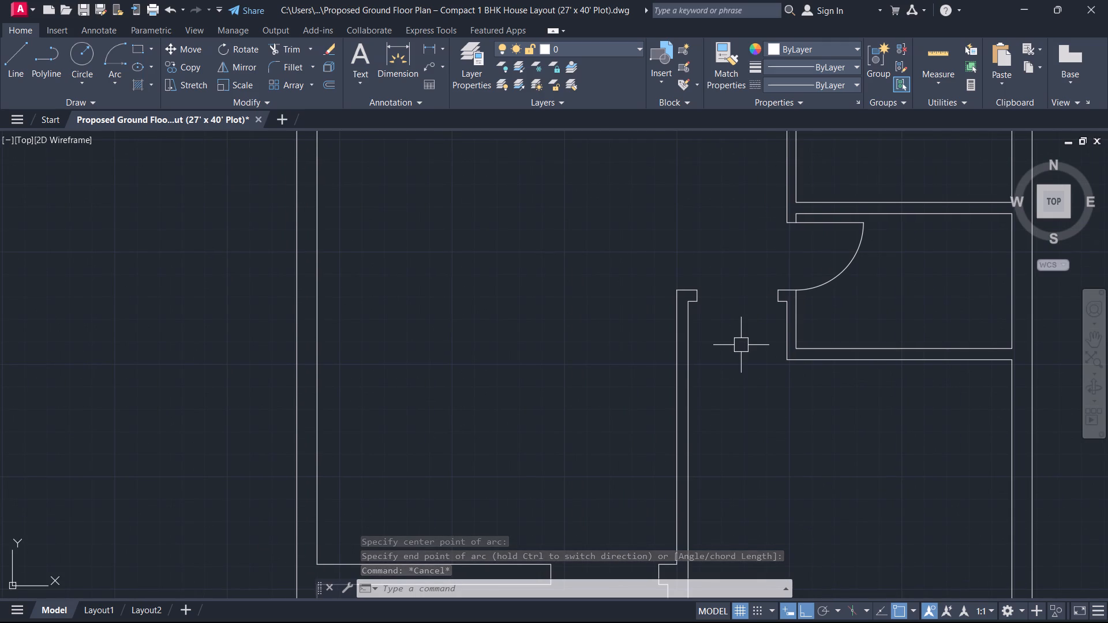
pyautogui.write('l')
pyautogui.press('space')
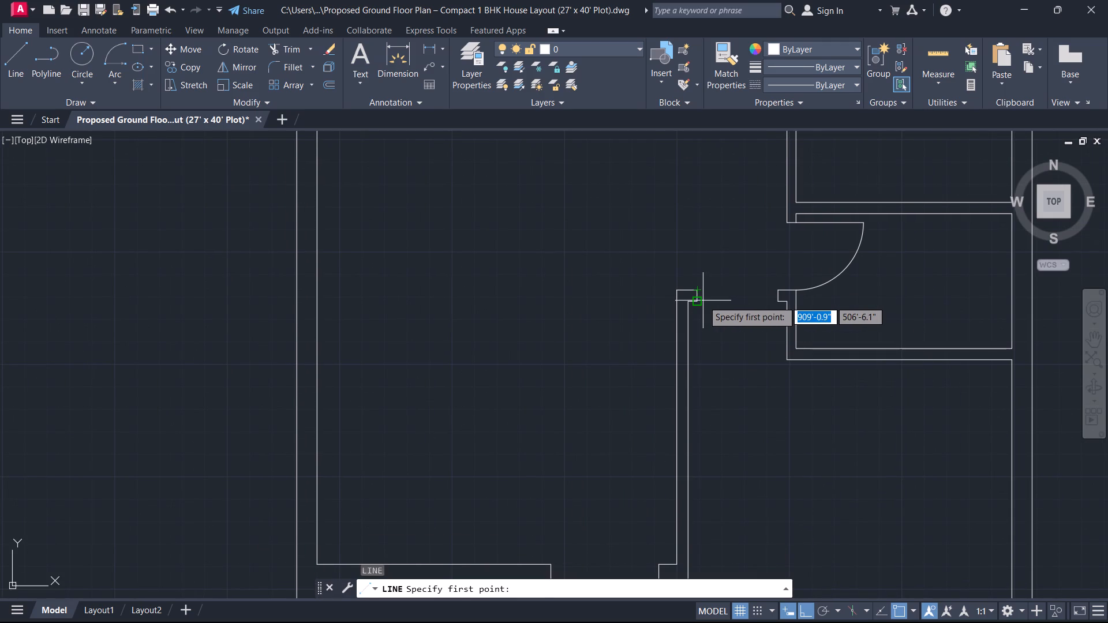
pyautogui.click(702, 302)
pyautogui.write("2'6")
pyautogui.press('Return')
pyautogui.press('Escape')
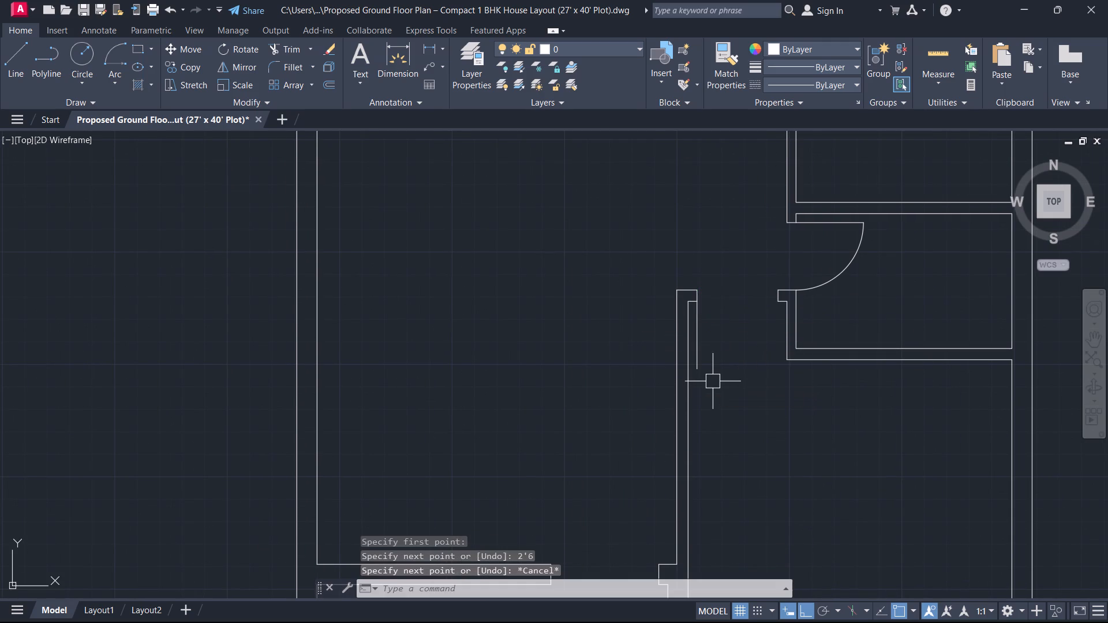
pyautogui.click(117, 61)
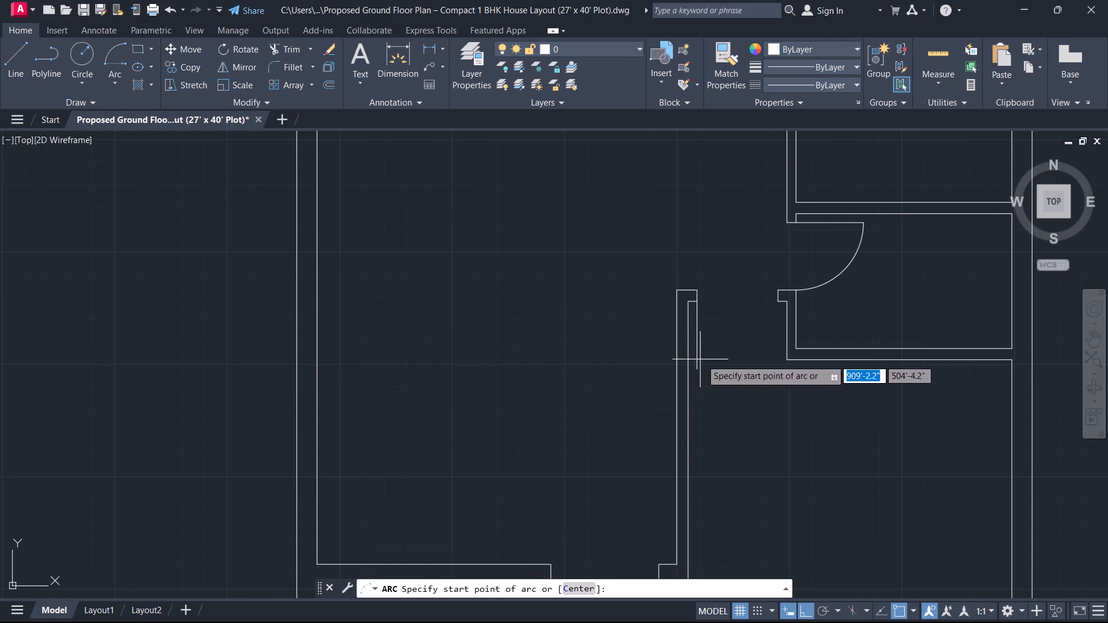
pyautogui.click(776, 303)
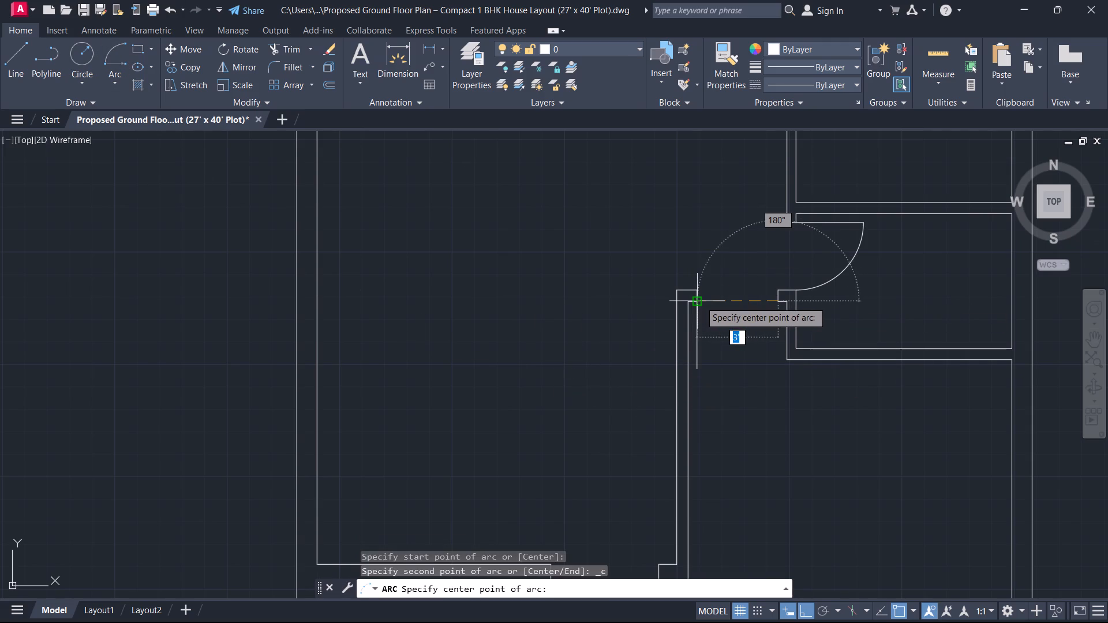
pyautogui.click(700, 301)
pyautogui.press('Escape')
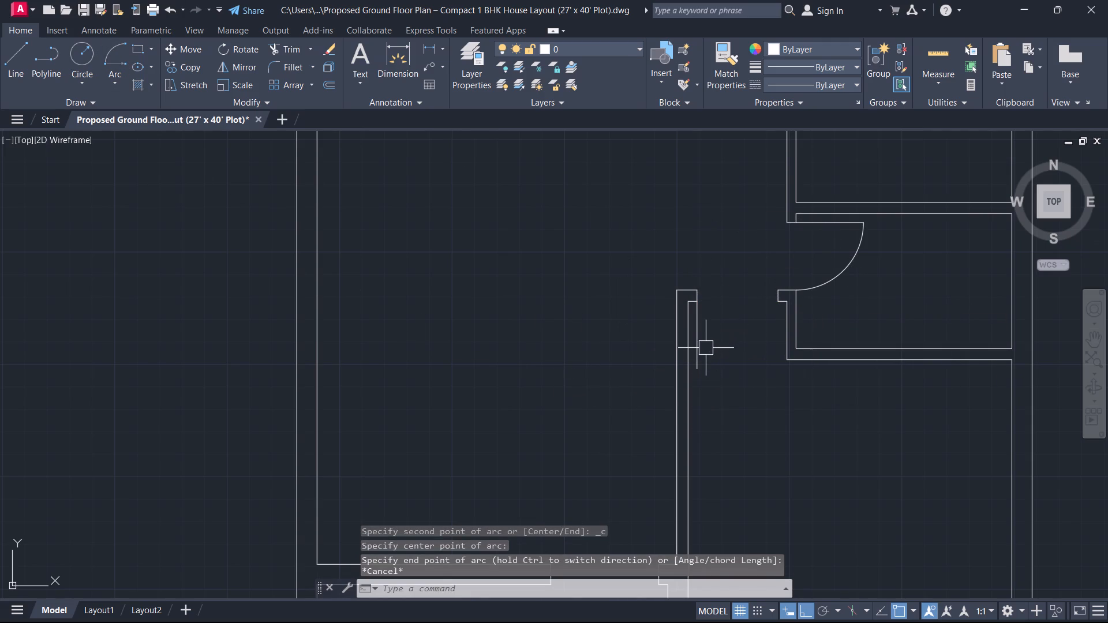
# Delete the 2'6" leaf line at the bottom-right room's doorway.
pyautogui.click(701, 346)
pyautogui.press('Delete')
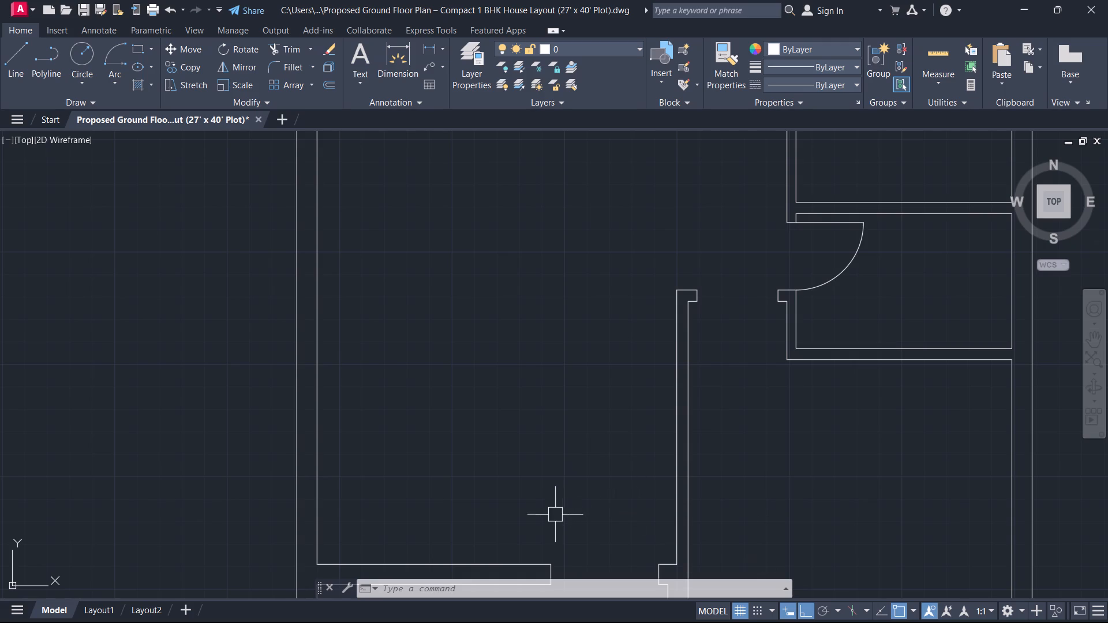
# Draw a 3' vertical door leaf line downward from the lower right corner of the bottom-right room's left door stub.
pyautogui.scroll(-2, 762, 415)
pyautogui.moveTo(760, 414); pyautogui.dragTo(710, 401, button='middle')
pyautogui.scroll(1, 756, 413)
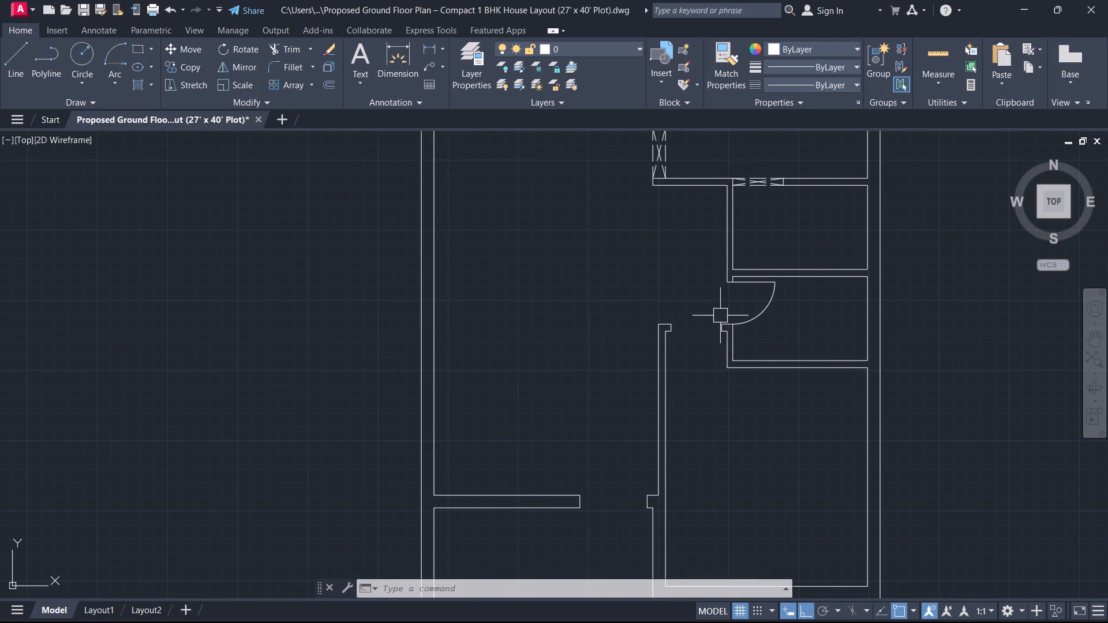
pyautogui.press('l')
pyautogui.press('space')
pyautogui.scroll(2, 712, 323)
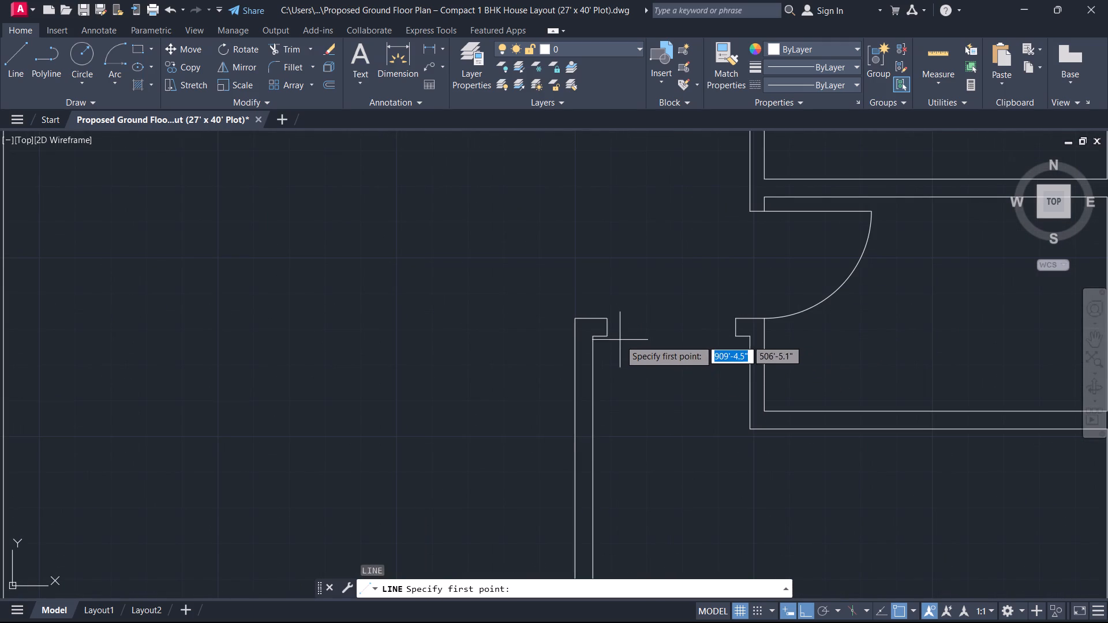
pyautogui.click(610, 338)
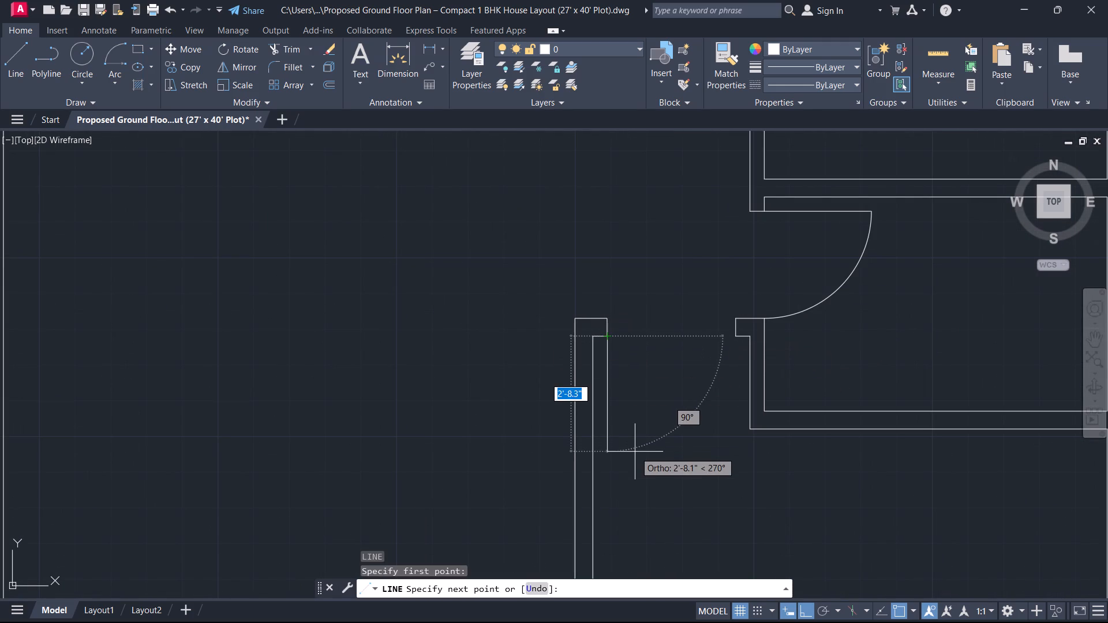
pyautogui.write("3'")
pyautogui.press('Return')
pyautogui.press('Escape')
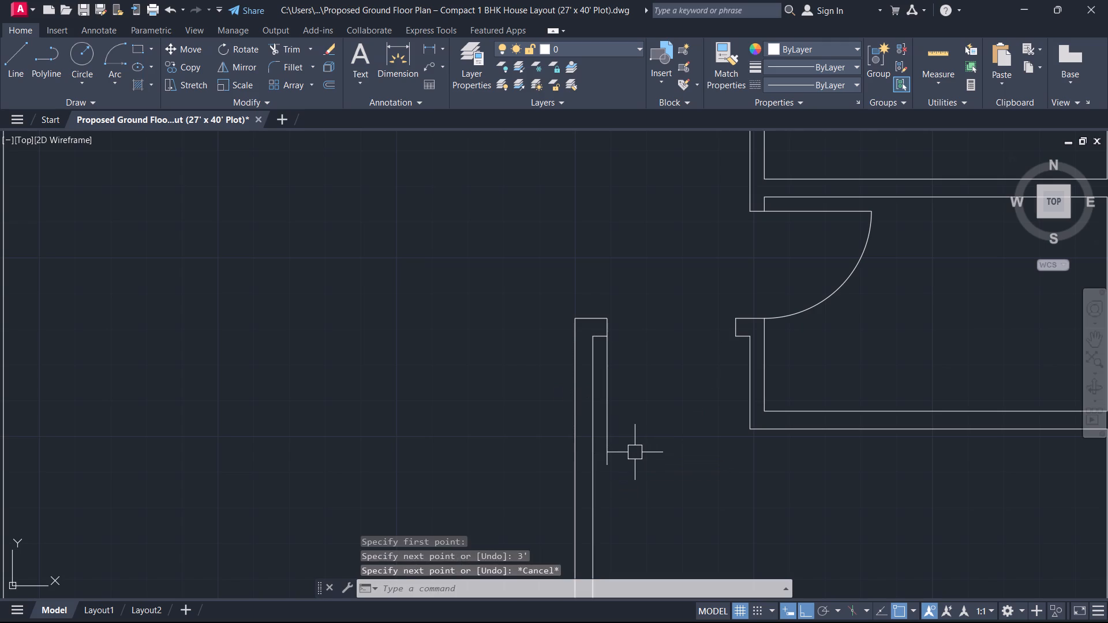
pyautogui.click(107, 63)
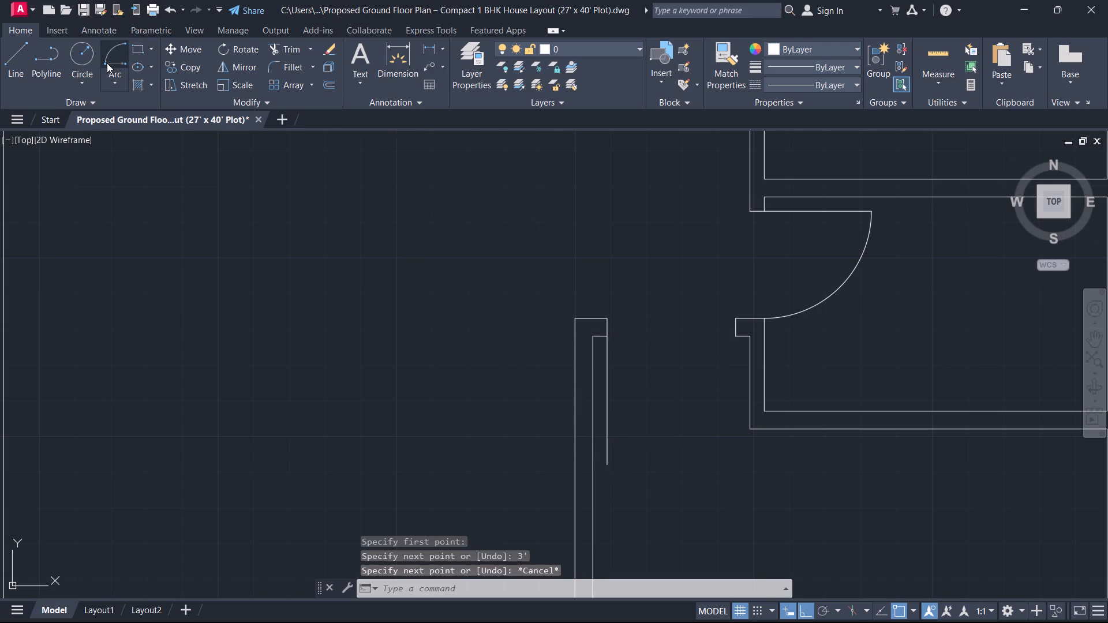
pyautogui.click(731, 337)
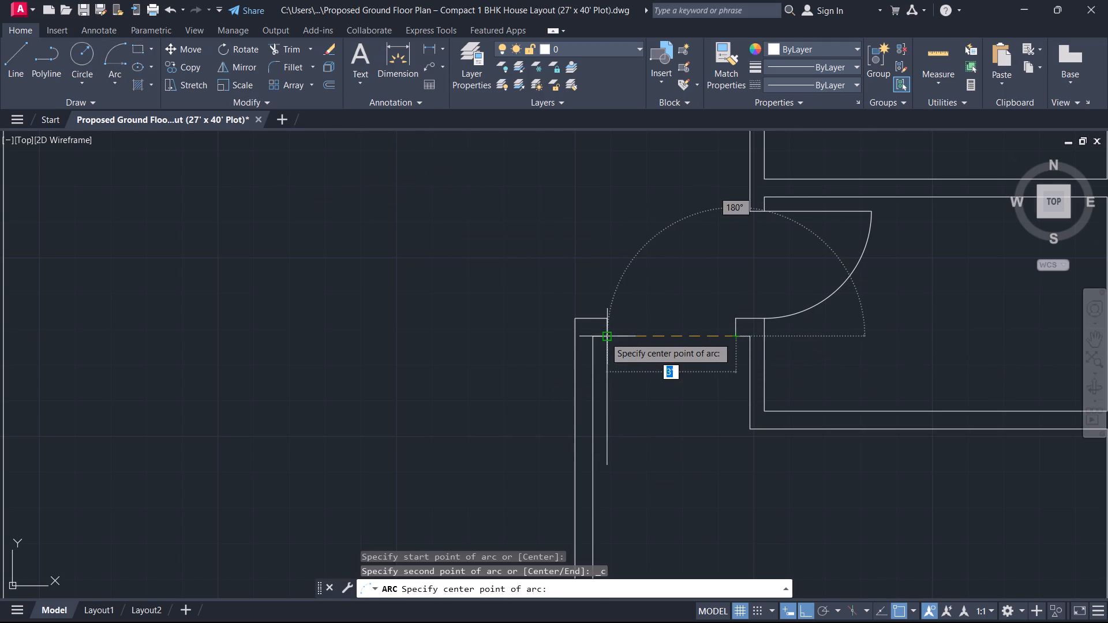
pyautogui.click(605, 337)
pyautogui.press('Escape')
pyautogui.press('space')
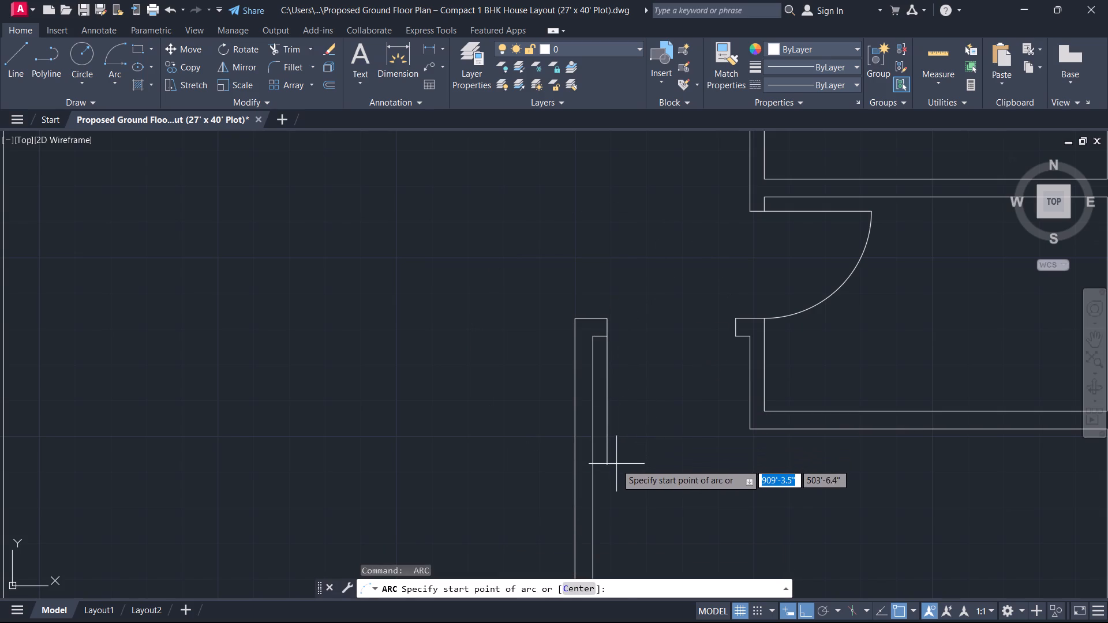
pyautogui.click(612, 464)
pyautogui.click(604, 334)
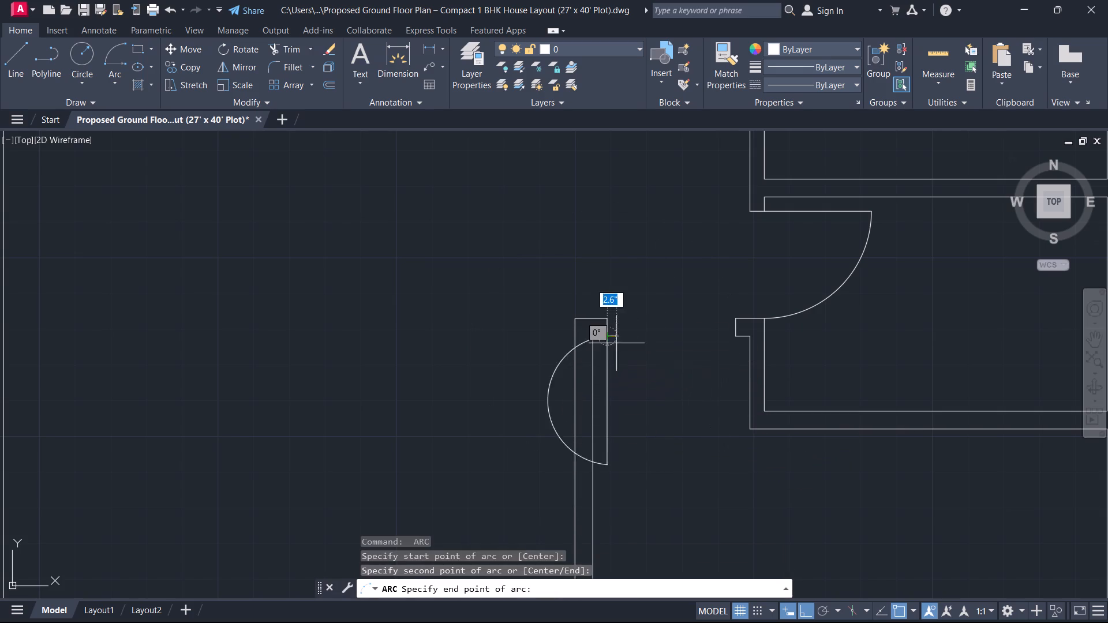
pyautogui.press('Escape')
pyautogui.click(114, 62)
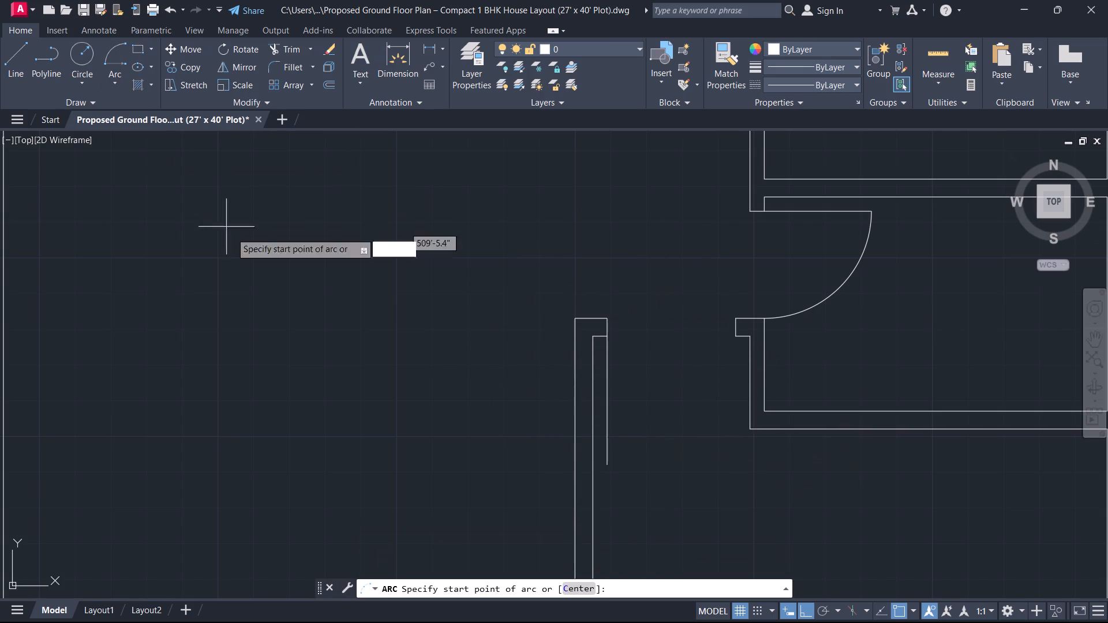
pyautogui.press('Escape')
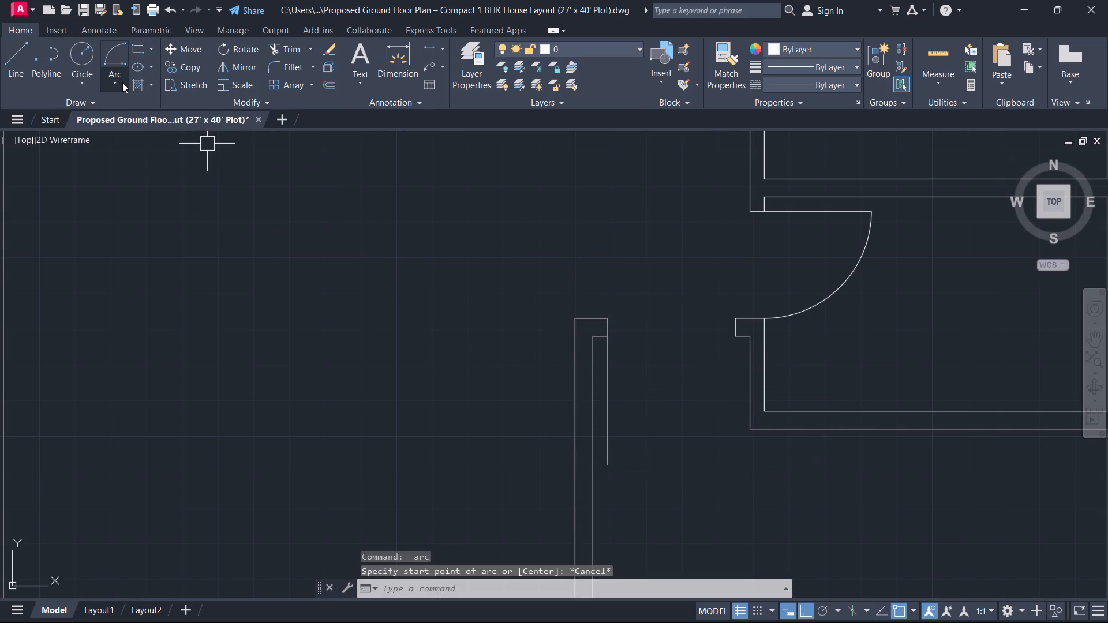
# Draw a three-point arc from the 3' leaf's free end through the opening to the right door stub's lower left corner.
pyautogui.click(122, 82)
pyautogui.click(139, 117)
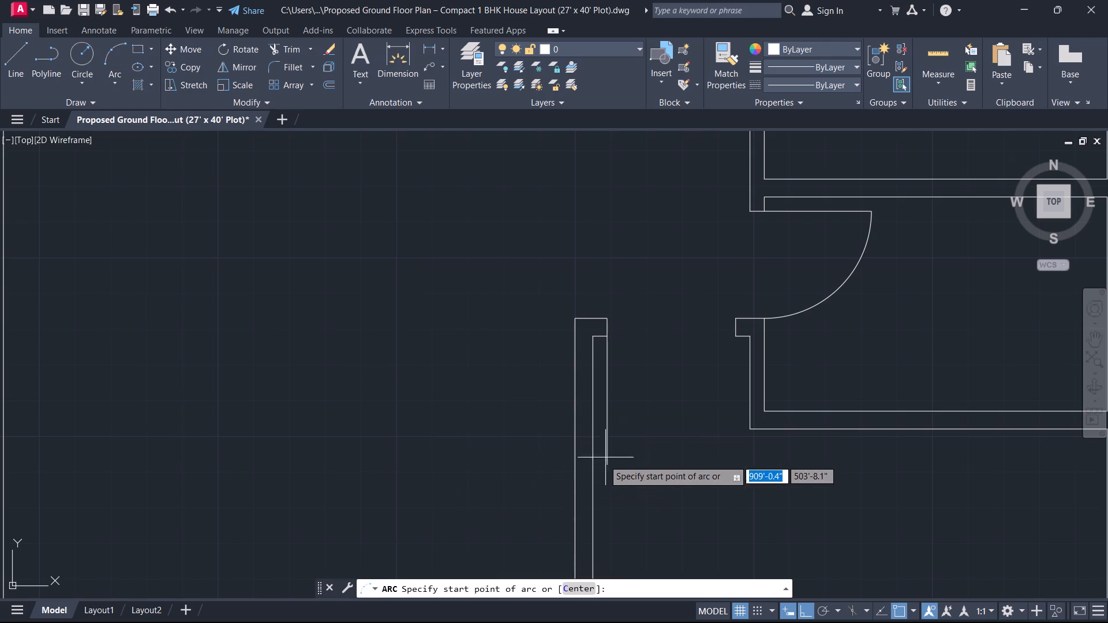
pyautogui.click(606, 462)
pyautogui.click(671, 422)
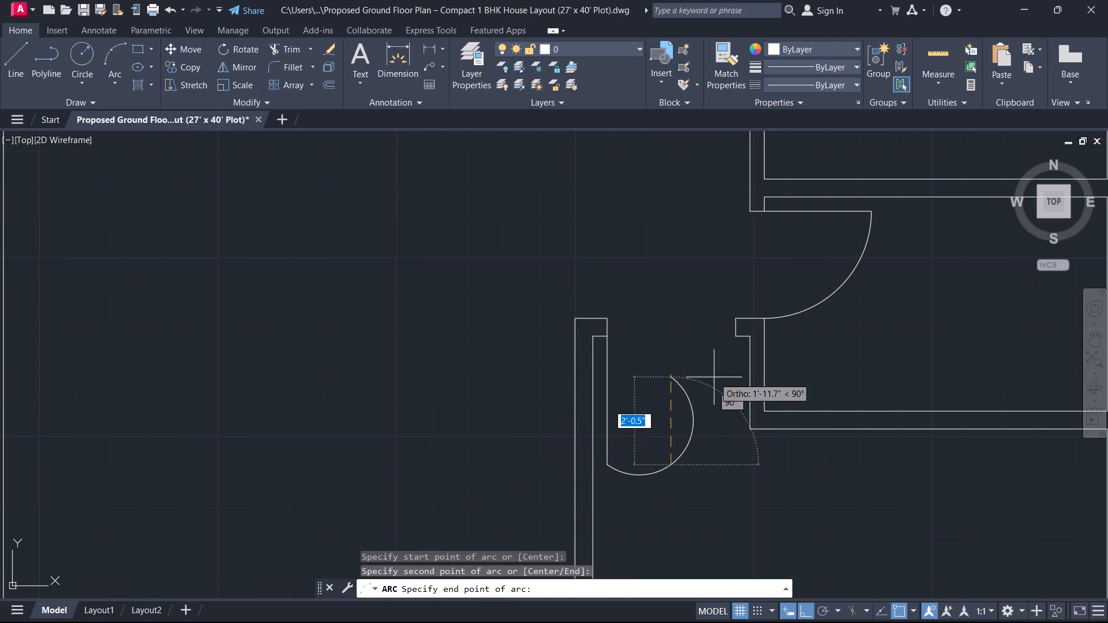
pyautogui.click(731, 336)
# Reshape the three-point arc by stretching its midpoint until it forms a 90° door swing of about 3' radius.
pyautogui.scroll(1, 705, 425)
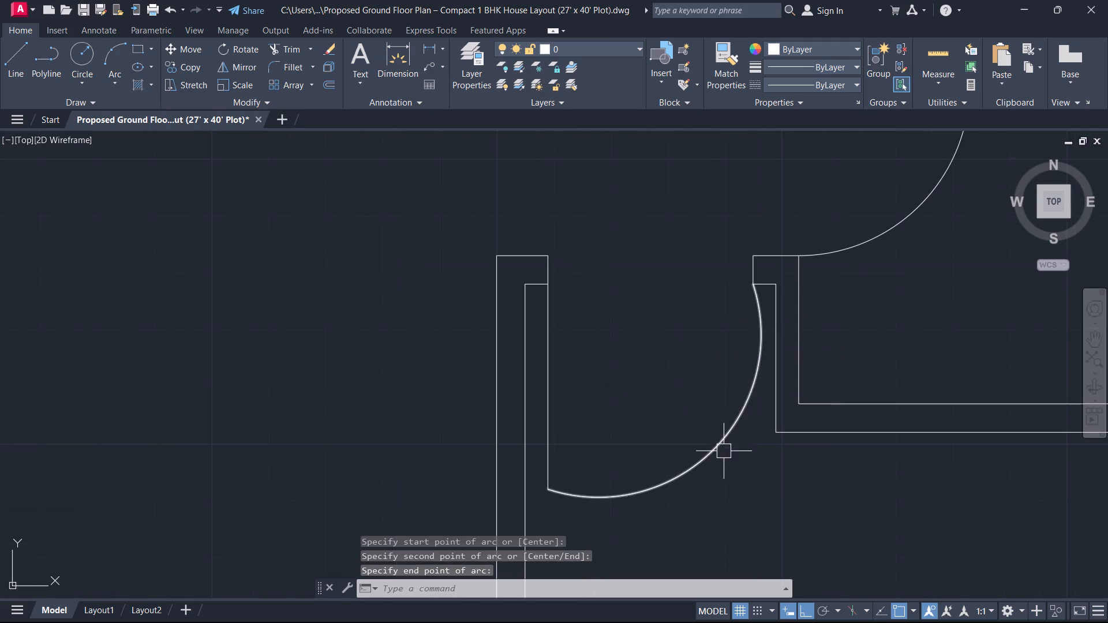
pyautogui.click(719, 448)
pyautogui.click(713, 452)
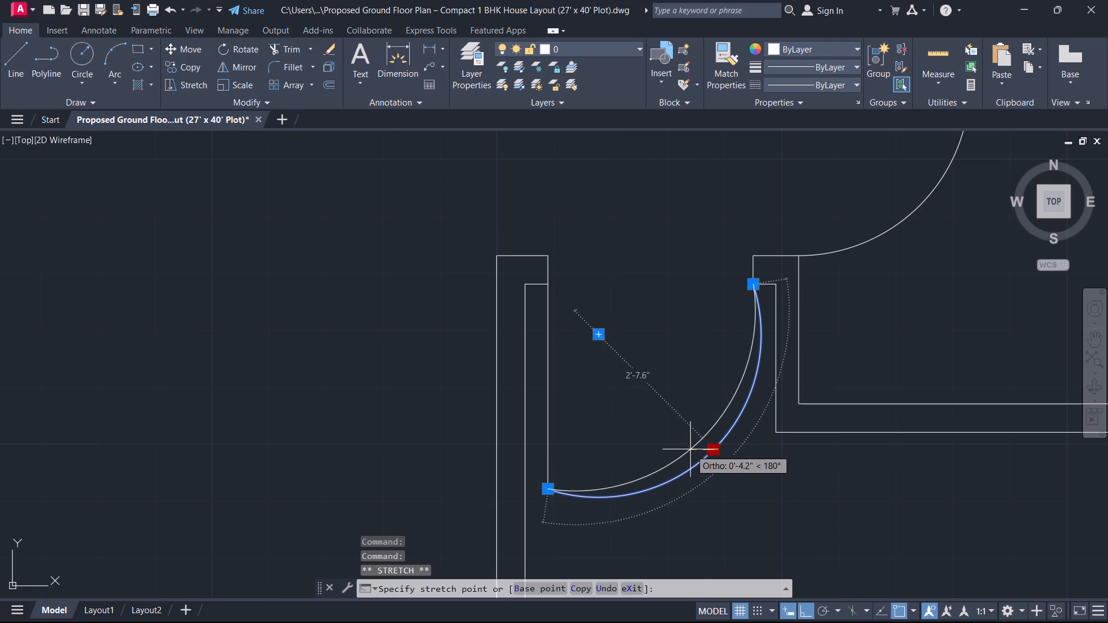
pyautogui.click(651, 400)
pyautogui.scroll(1, 672, 421)
pyautogui.press('Escape')
pyautogui.scroll(-2, 699, 412)
pyautogui.moveTo(699, 412); pyautogui.dragTo(696, 434, button='middle')
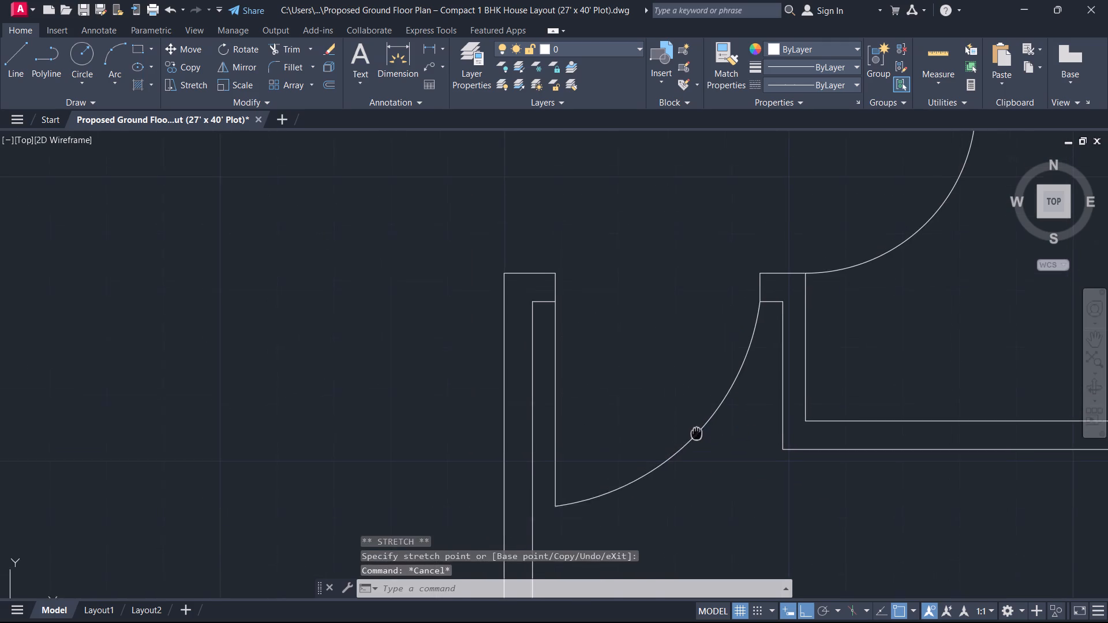
pyautogui.moveTo(696, 434); pyautogui.dragTo(695, 438, button='middle')
pyautogui.moveTo(698, 442); pyautogui.dragTo(698, 449)
pyautogui.click(697, 448)
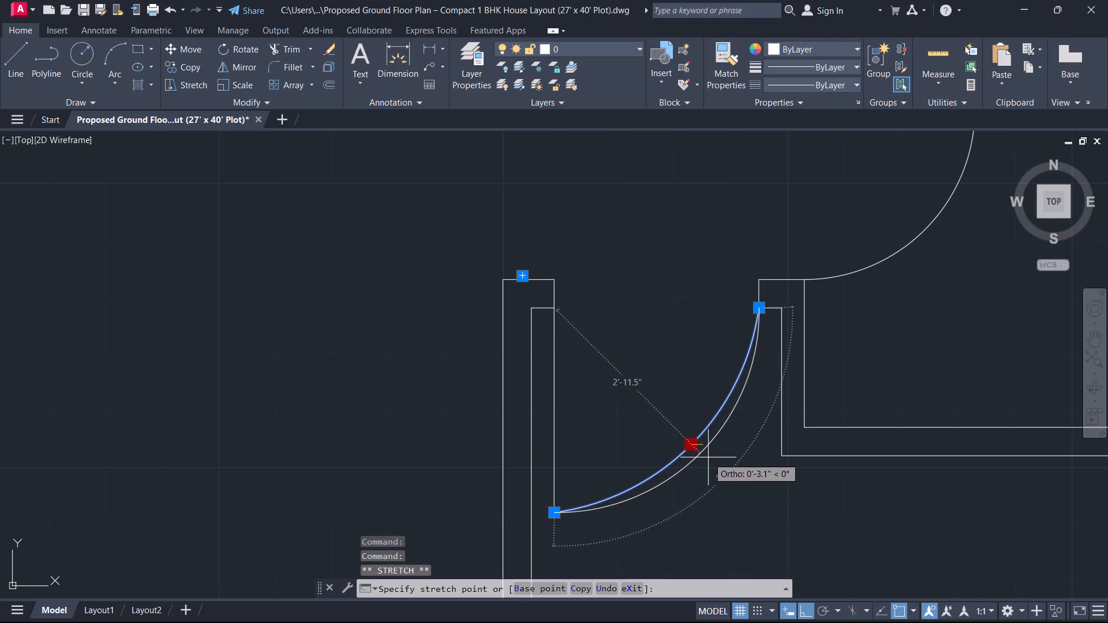
pyautogui.scroll(2, 704, 454)
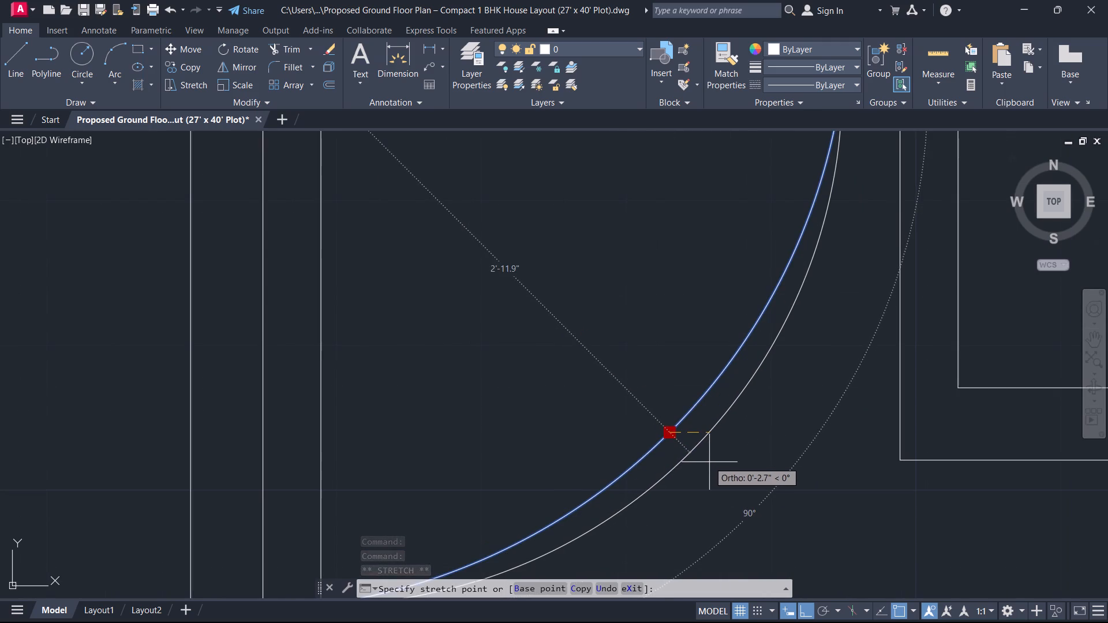
pyautogui.click(709, 462)
pyautogui.scroll(-4, 692, 475)
pyautogui.press('Escape')
# Draw a start-centre-end swing arc from the leaf's free end, centred on the left stub's corner, to the right stub.
pyautogui.moveTo(688, 478); pyautogui.dragTo(681, 500, button='middle')
pyautogui.scroll(1, 640, 482)
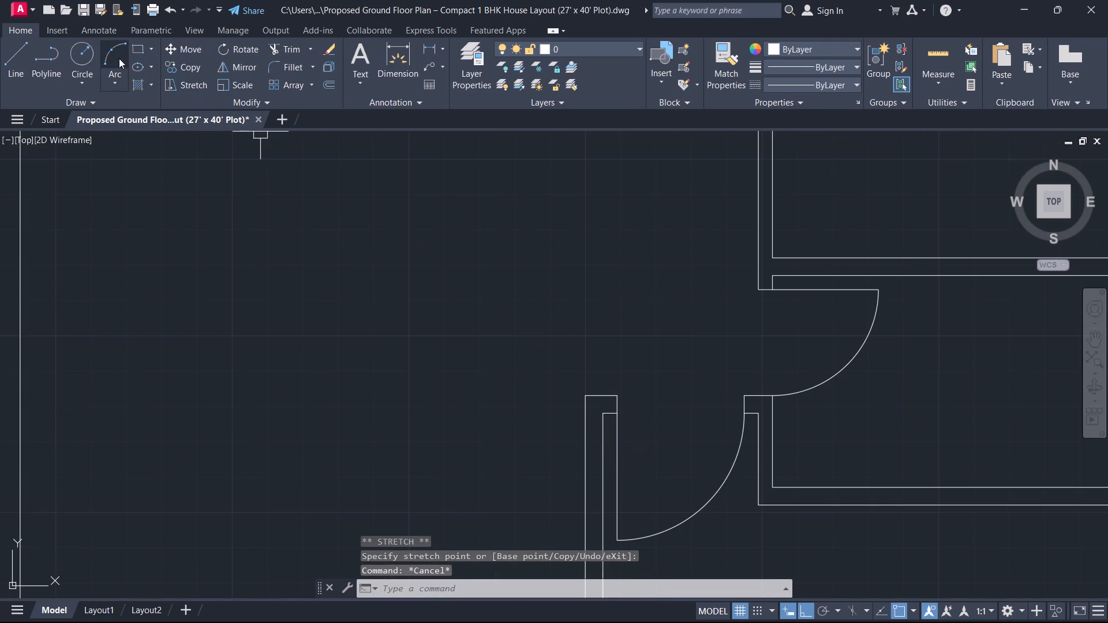
pyautogui.click(126, 78)
pyautogui.click(140, 154)
pyautogui.click(164, 147)
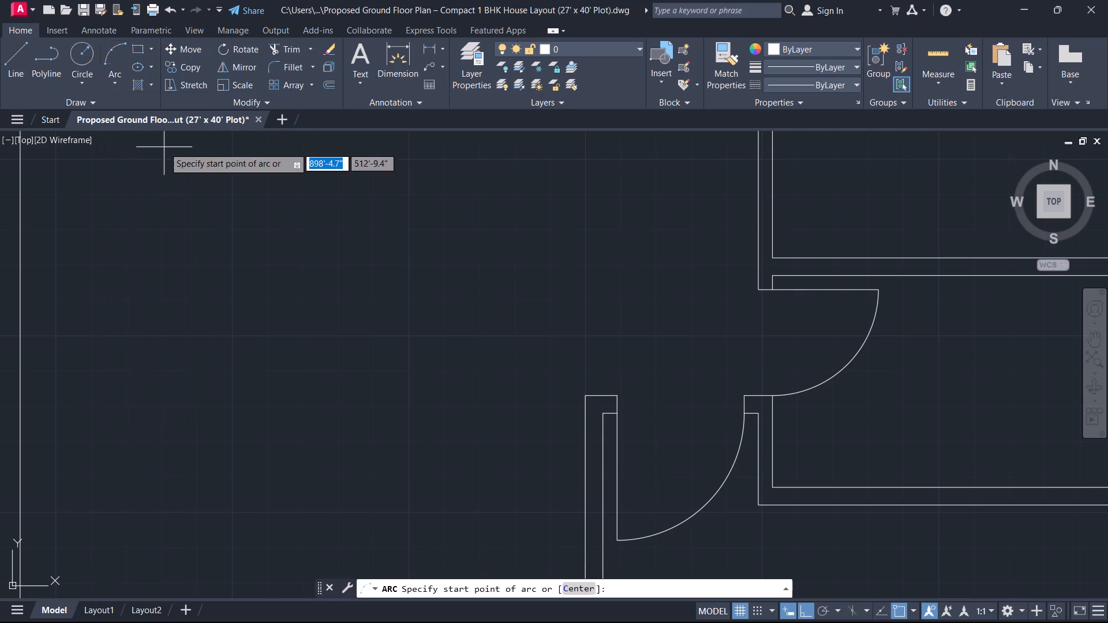
pyautogui.click(613, 543)
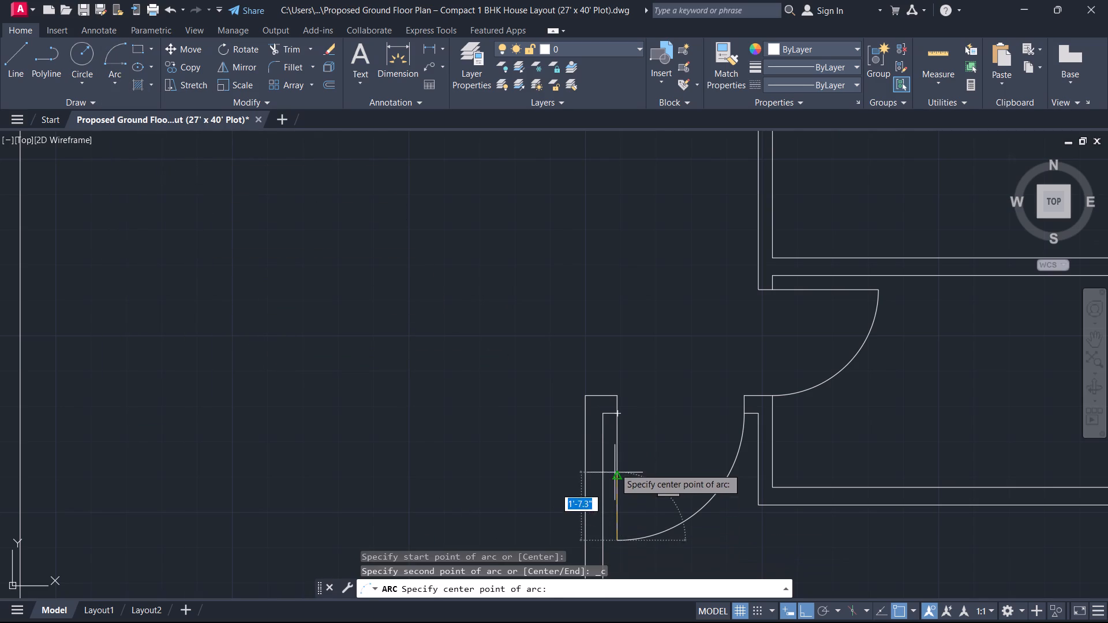
pyautogui.click(616, 414)
pyautogui.click(713, 404)
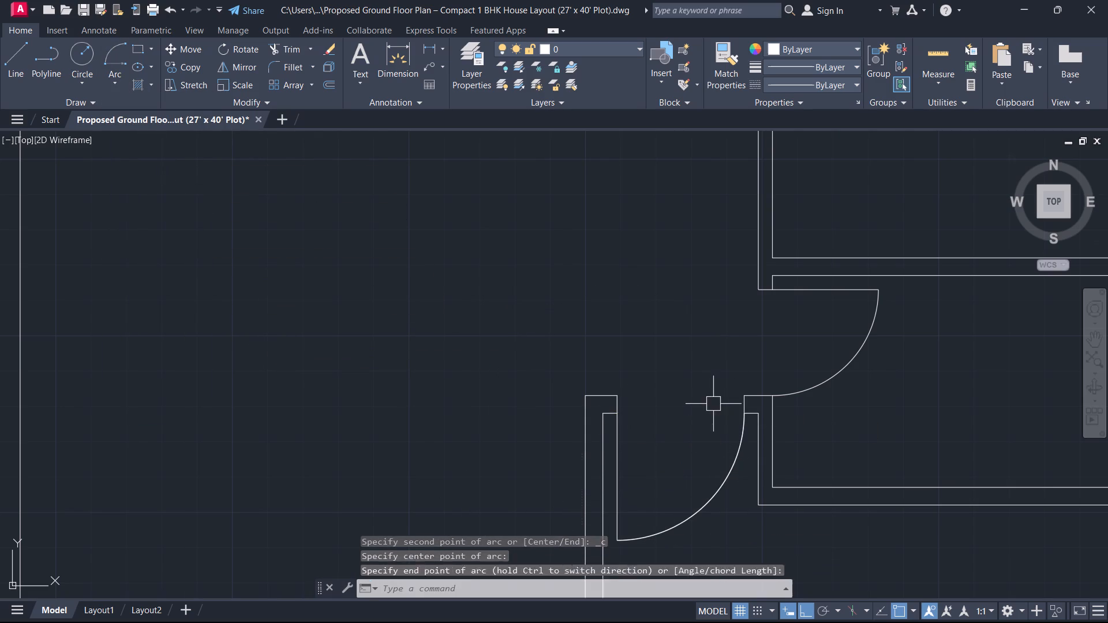
pyautogui.press('Escape')
# Delete one of the two overlapping swing arcs at the bottom-right room's doorway, keeping a single arc.
pyautogui.scroll(2, 767, 545)
pyautogui.scroll(6, 679, 407)
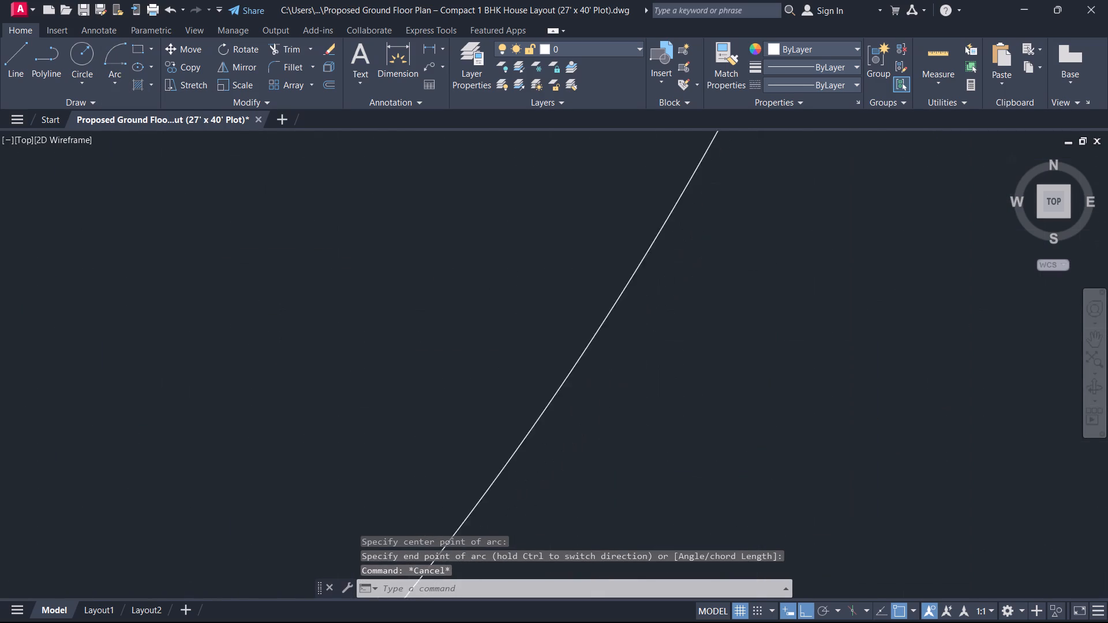
pyautogui.scroll(7, 542, 370)
pyautogui.scroll(3, 660, 418)
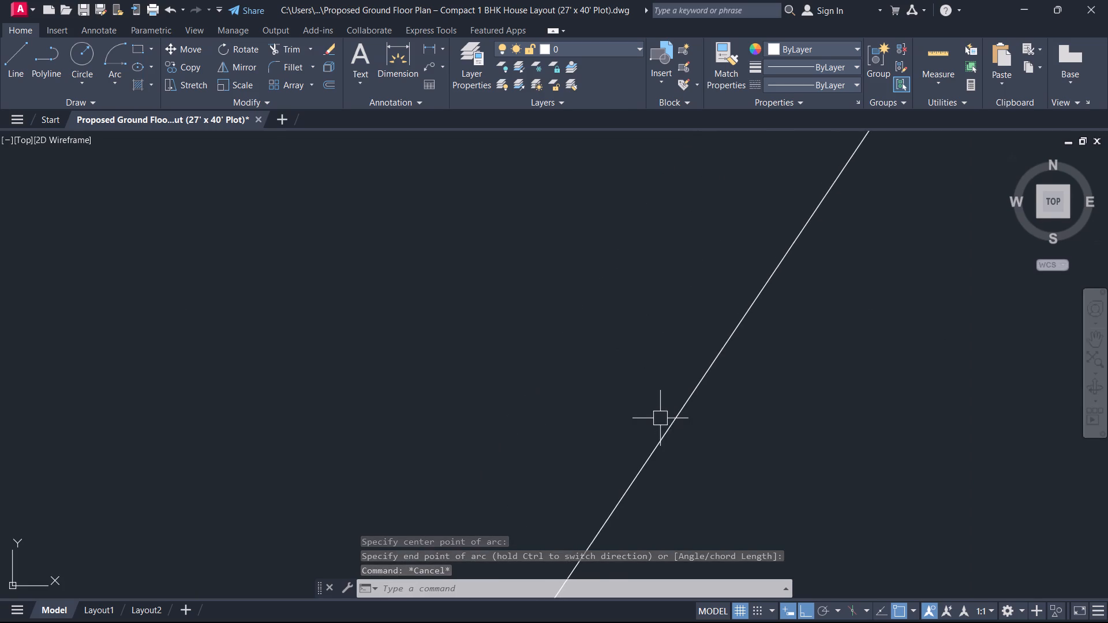
pyautogui.scroll(6, 664, 419)
pyautogui.scroll(1, 712, 439)
pyautogui.click(729, 446)
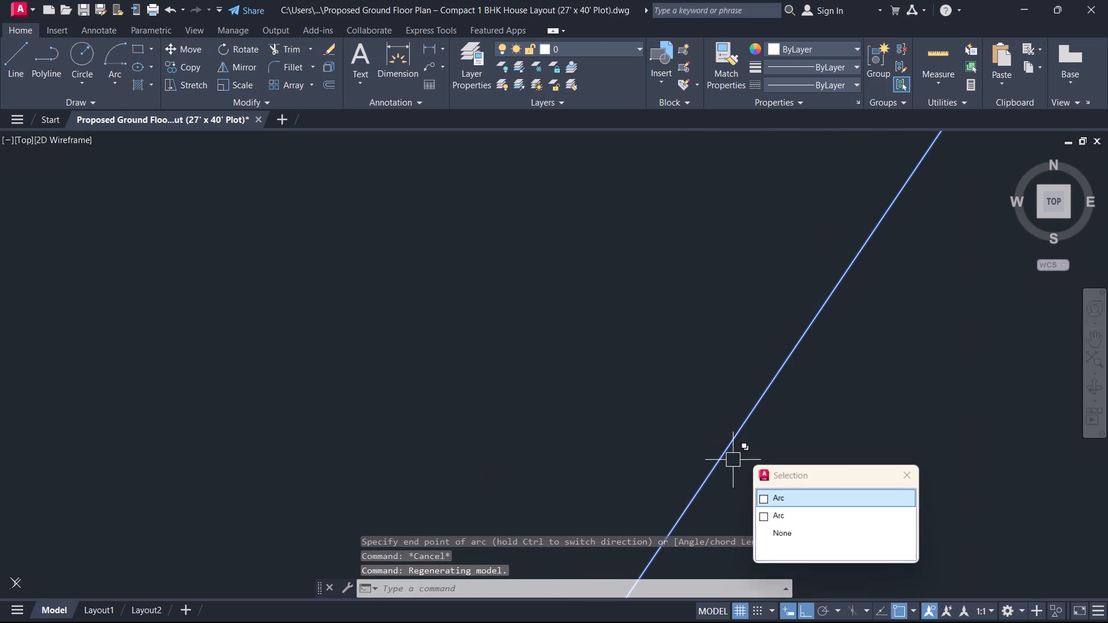
pyautogui.click(792, 496)
pyautogui.scroll(-3, 638, 442)
pyautogui.scroll(1, 619, 439)
pyautogui.scroll(-2, 549, 407)
pyautogui.scroll(1, 546, 410)
pyautogui.scroll(-4, 546, 410)
pyautogui.scroll(2, 541, 416)
pyautogui.scroll(-6, 535, 419)
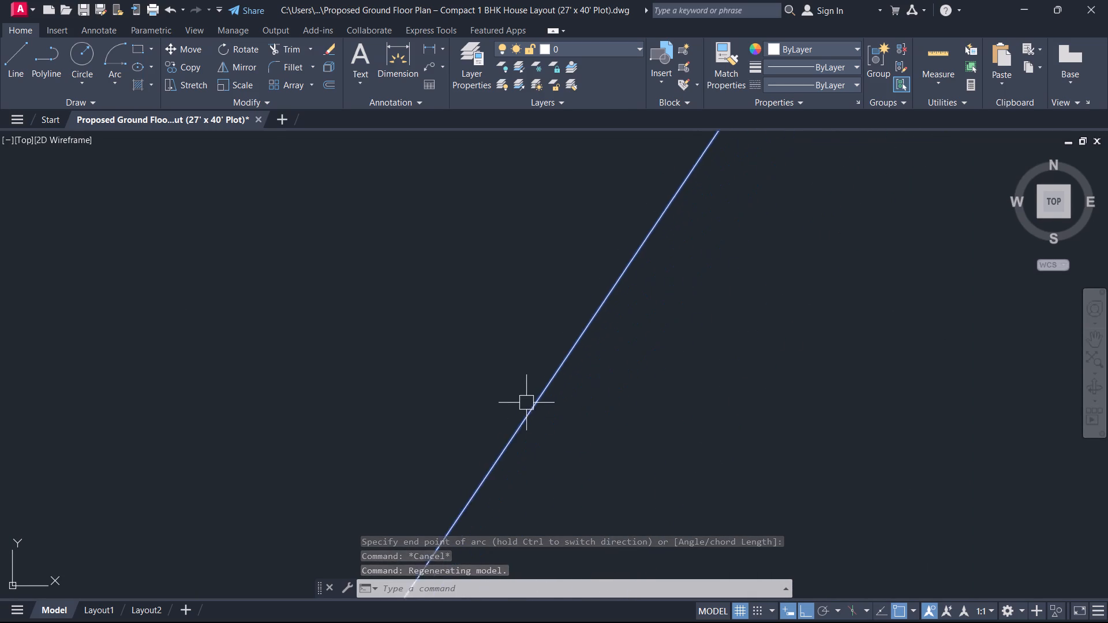
pyautogui.scroll(-11, 526, 403)
pyautogui.scroll(1, 503, 397)
pyautogui.scroll(-4, 500, 401)
pyautogui.scroll(1, 492, 460)
pyautogui.scroll(-4, 492, 460)
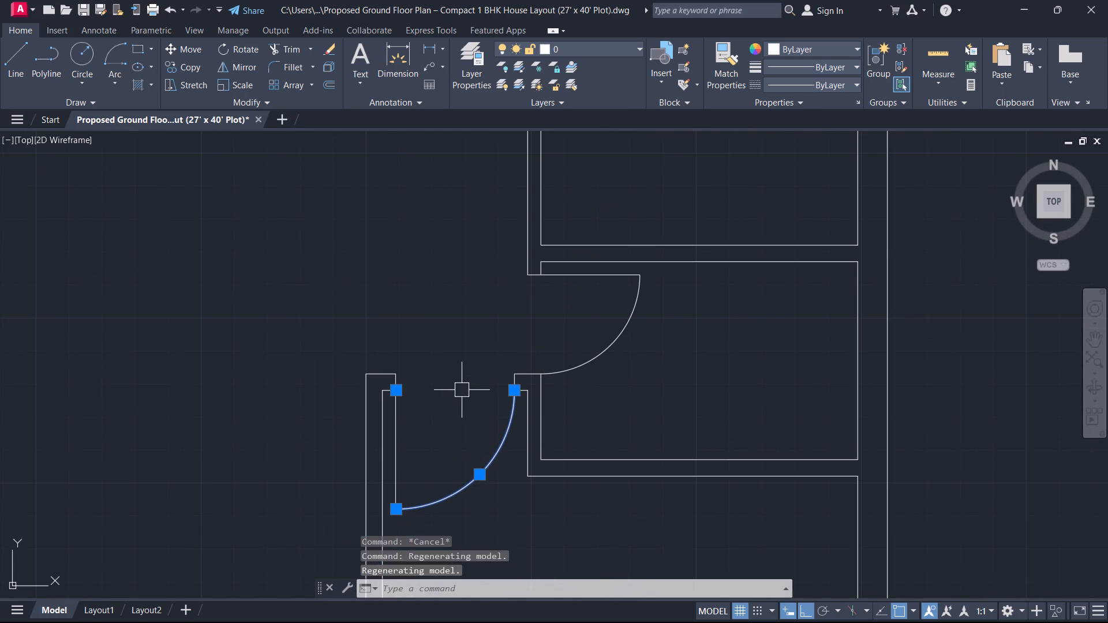
pyautogui.press('Delete')
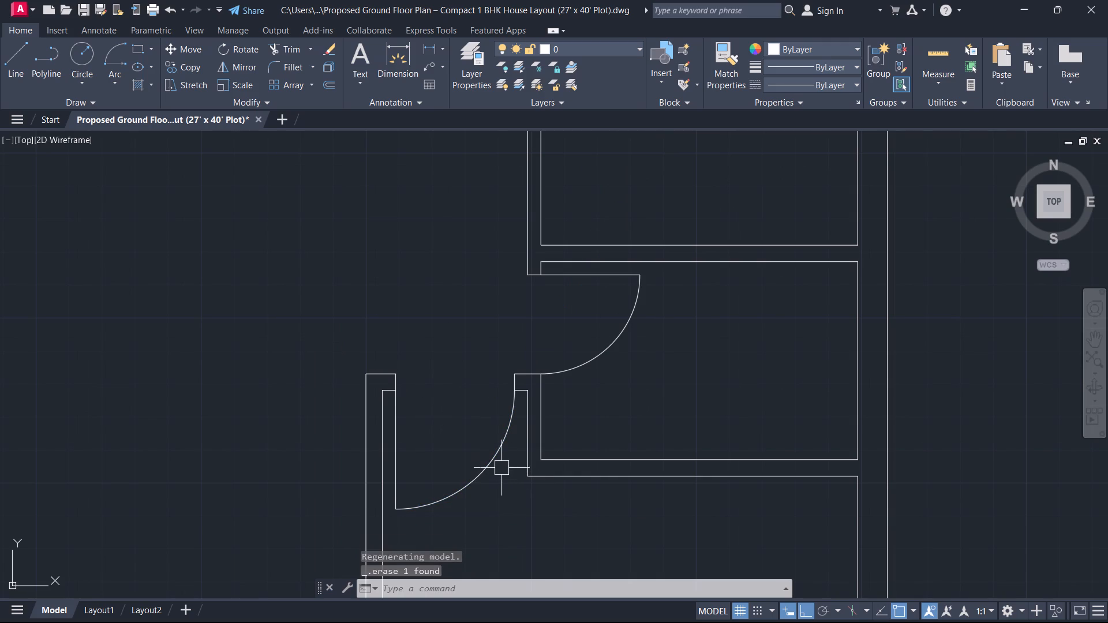
pyautogui.click(496, 464)
pyautogui.press('Escape')
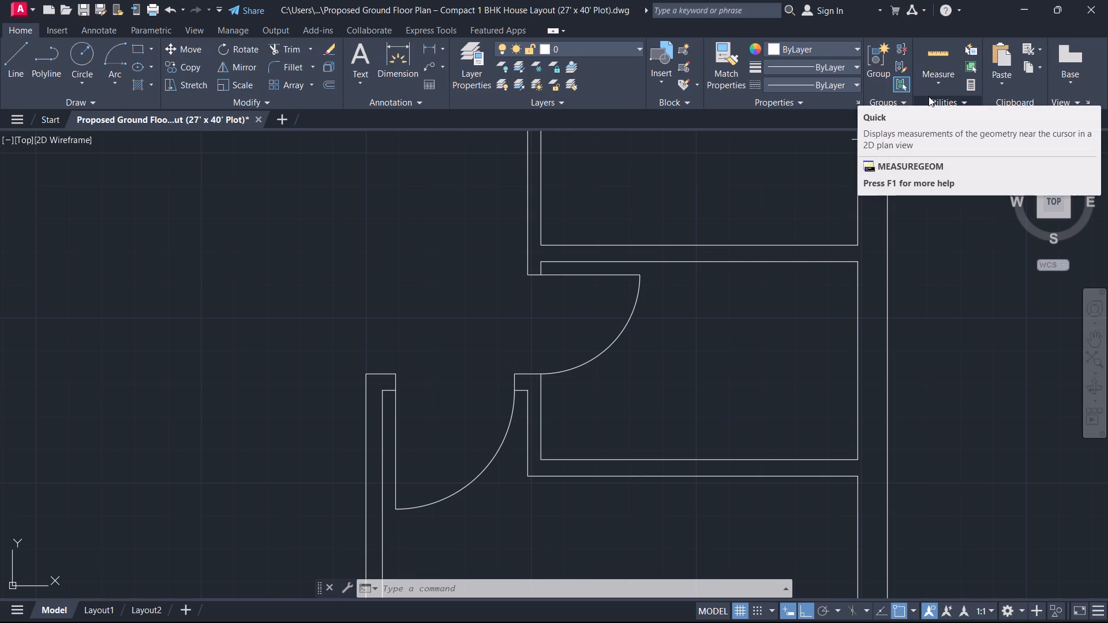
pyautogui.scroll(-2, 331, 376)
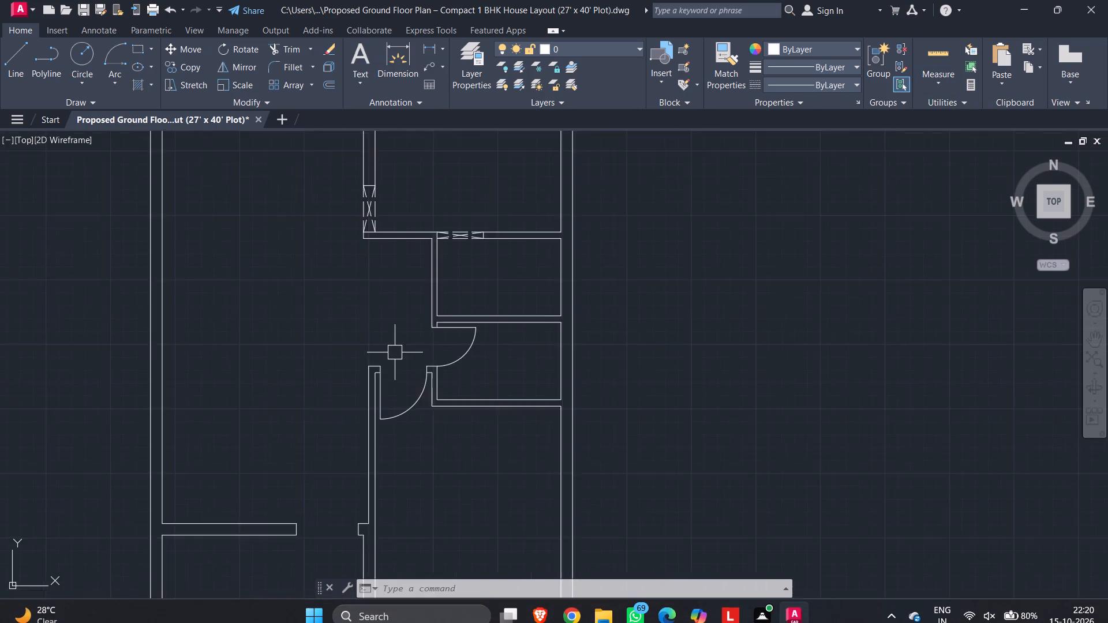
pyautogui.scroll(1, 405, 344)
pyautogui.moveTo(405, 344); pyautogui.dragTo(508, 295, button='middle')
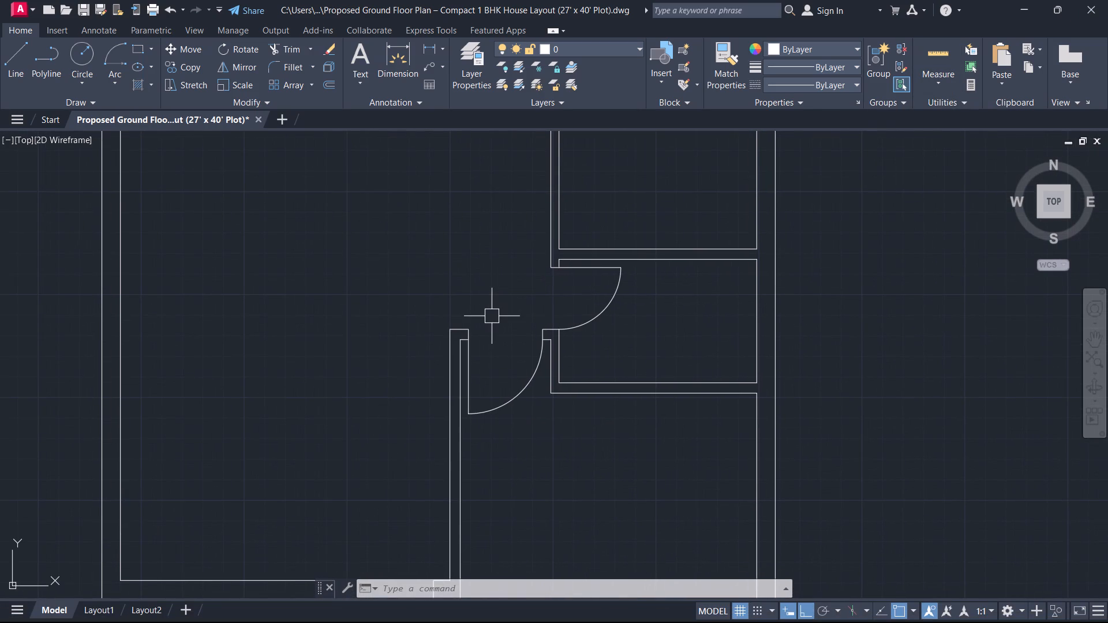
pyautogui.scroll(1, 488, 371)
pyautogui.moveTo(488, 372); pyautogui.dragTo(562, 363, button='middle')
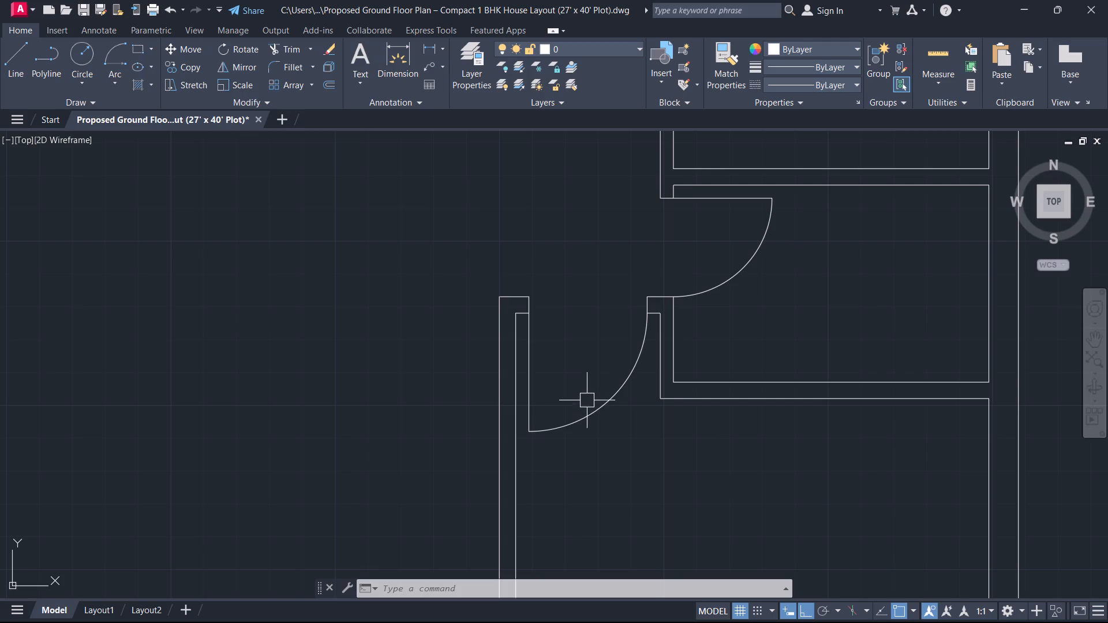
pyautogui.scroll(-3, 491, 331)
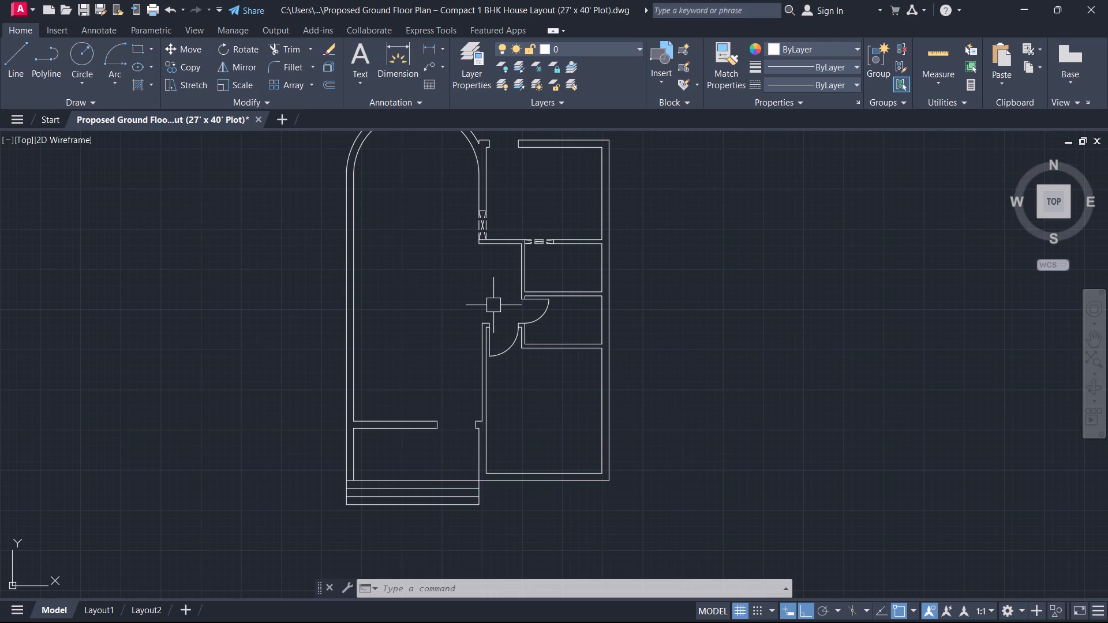
# Place a multiline text box in the open space above the entrance steps, inside the verandah.
pyautogui.moveTo(462, 375); pyautogui.dragTo(608, 288, button='middle')
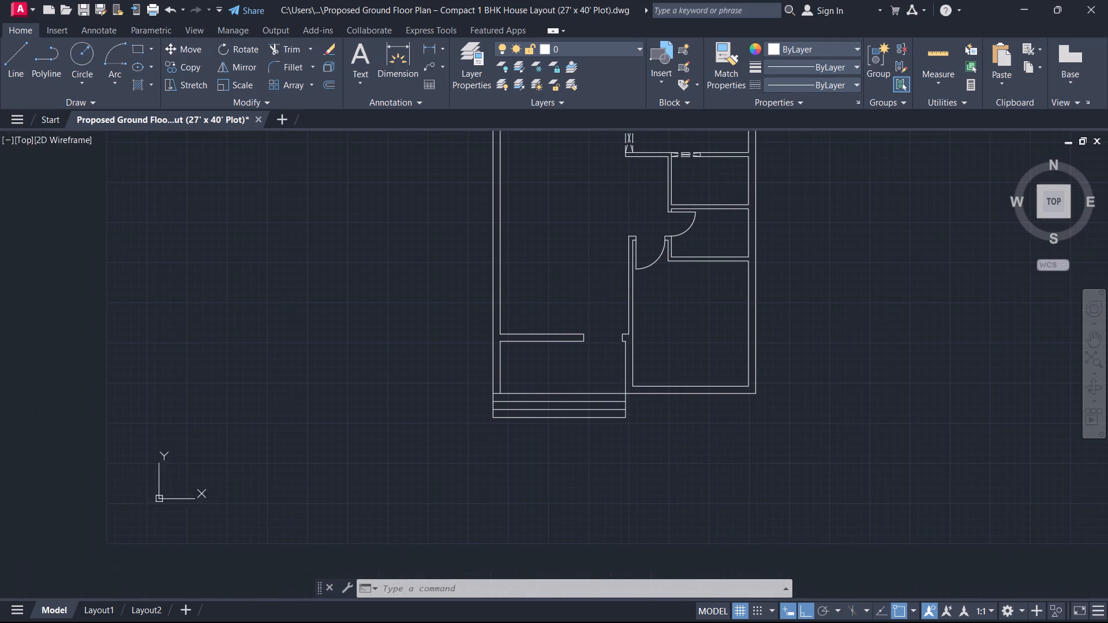
pyautogui.scroll(1, 525, 391)
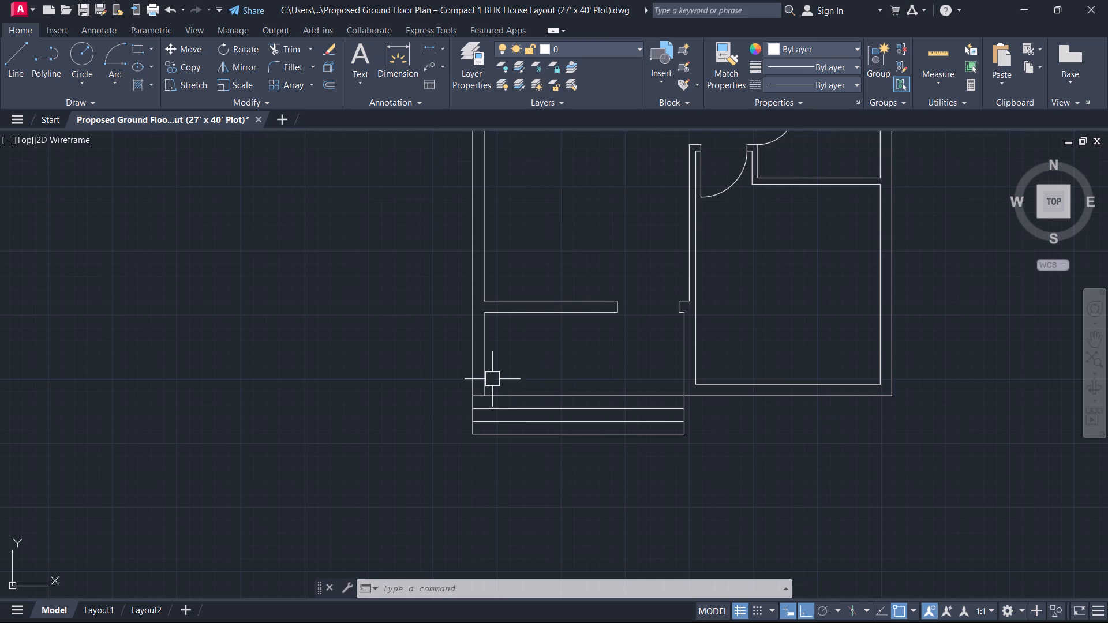
pyautogui.scroll(2, 522, 390)
pyautogui.moveTo(522, 389); pyautogui.dragTo(513, 383, button='middle')
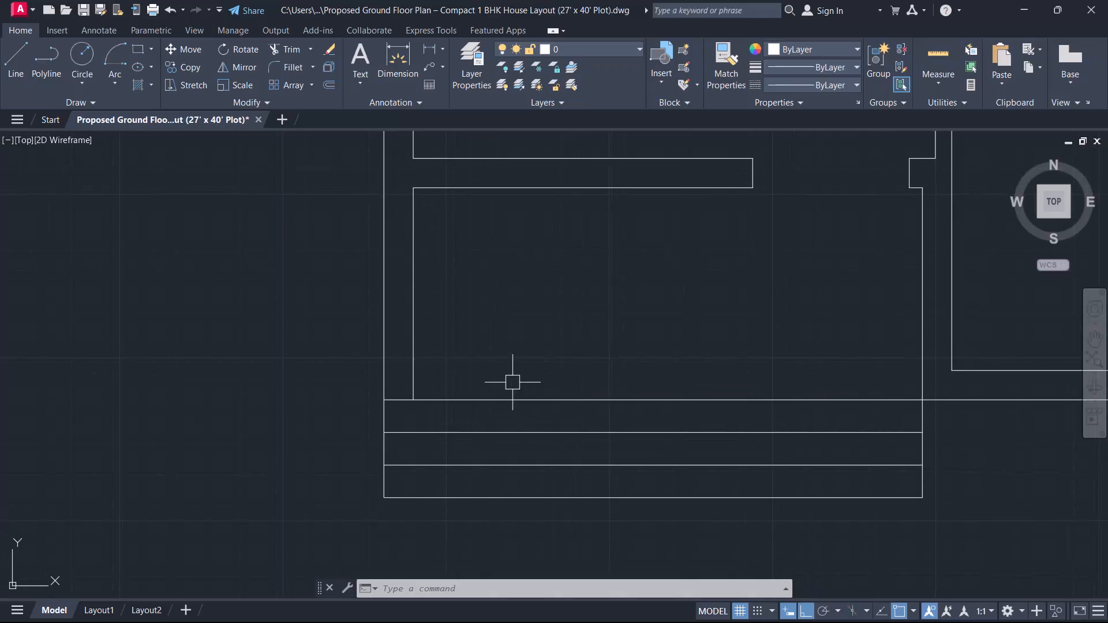
pyautogui.press('t')
pyautogui.press('space')
pyautogui.moveTo(504, 262); pyautogui.dragTo(565, 303)
pyautogui.click(754, 376)
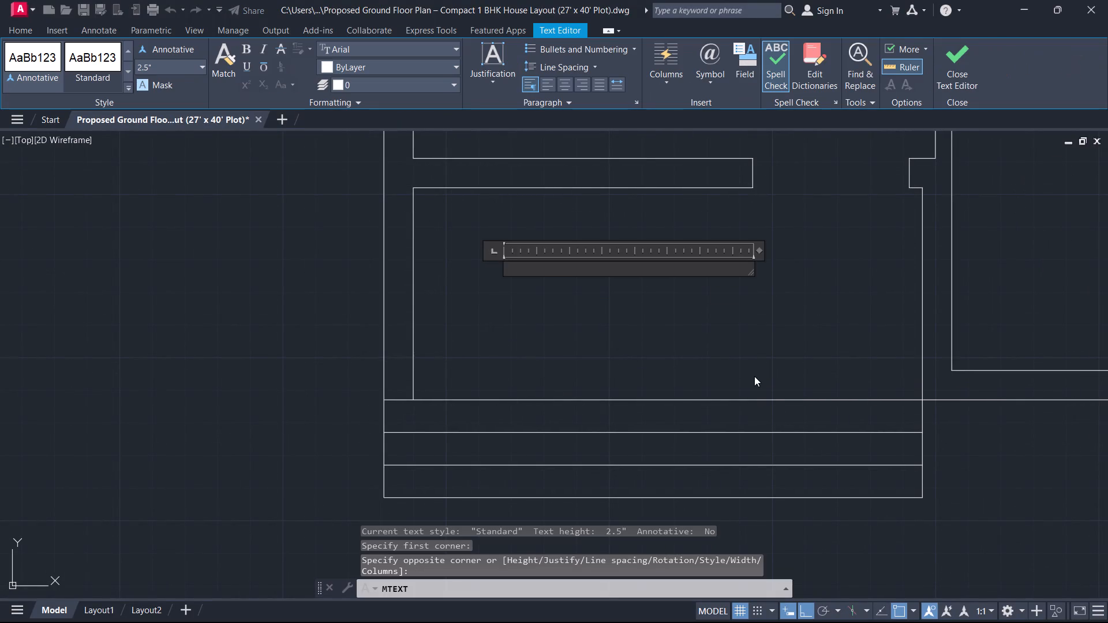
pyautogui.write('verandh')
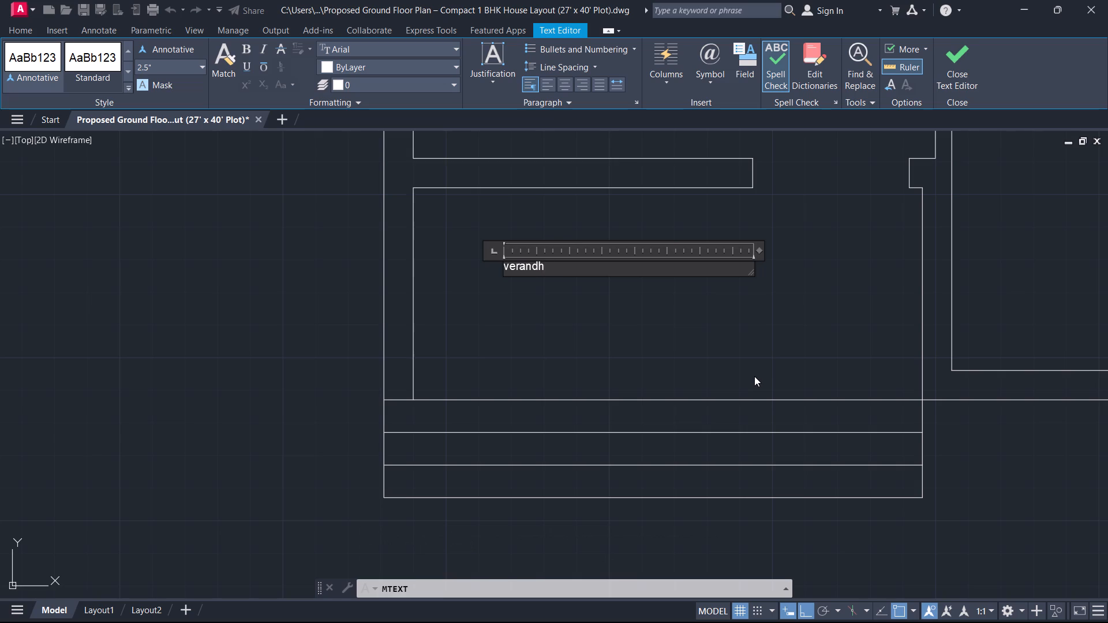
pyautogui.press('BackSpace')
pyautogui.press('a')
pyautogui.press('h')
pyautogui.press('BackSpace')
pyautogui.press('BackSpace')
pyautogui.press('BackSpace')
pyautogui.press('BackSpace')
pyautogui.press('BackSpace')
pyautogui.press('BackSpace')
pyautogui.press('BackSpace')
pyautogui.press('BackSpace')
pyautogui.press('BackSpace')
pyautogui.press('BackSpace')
# Enter the room label "VERANDAH" with its size 12'7"X5'5" on a second line.
pyautogui.write('VERA')
pyautogui.press('n')
pyautogui.write('DH')
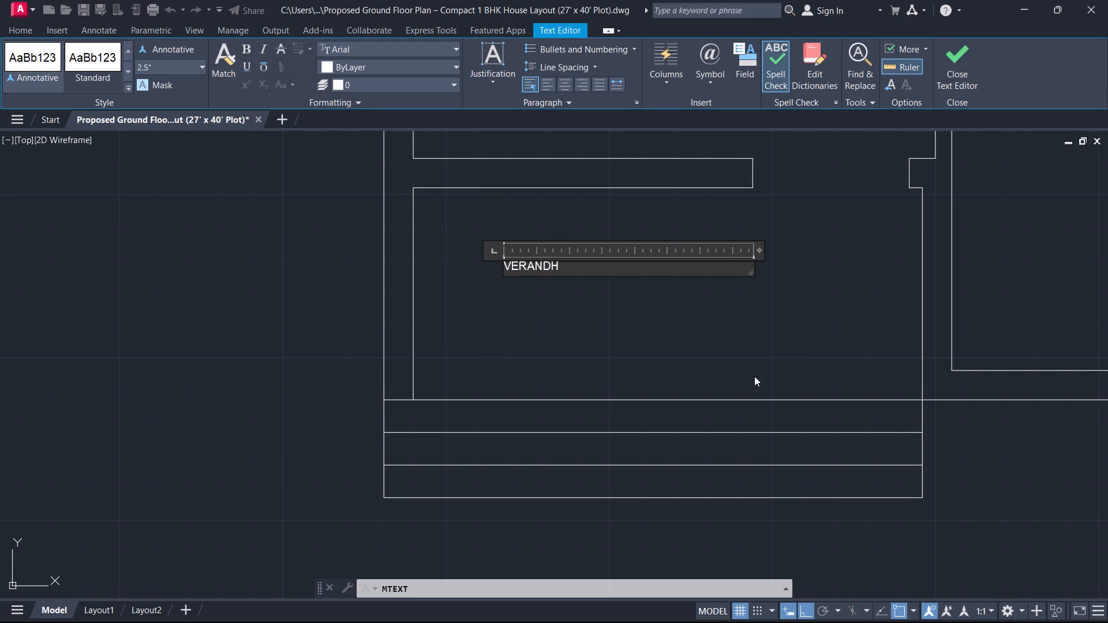
pyautogui.press('BackSpace')
pyautogui.write('AH')
pyautogui.press('Return')
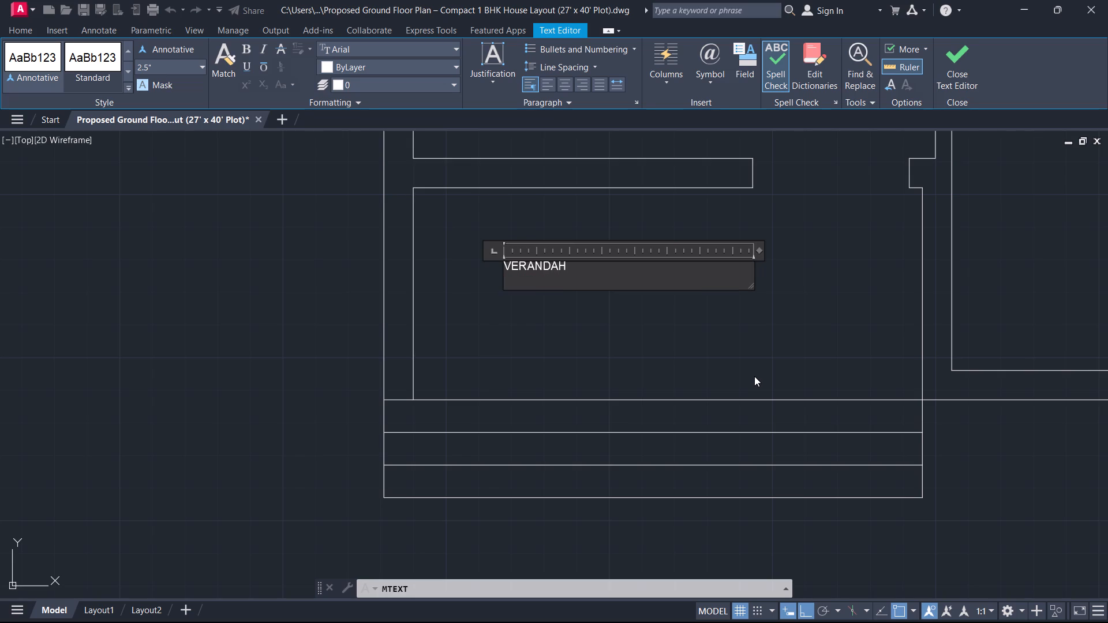
pyautogui.write("12'")
pyautogui.press('7')
pyautogui.hotkey('shift', '"')
pyautogui.press('x')
pyautogui.press('5')
pyautogui.write('\'5"')
# Set the height of the whole verandah label to 6" and finish editing the text.
pyautogui.moveTo(556, 282); pyautogui.dragTo(491, 264)
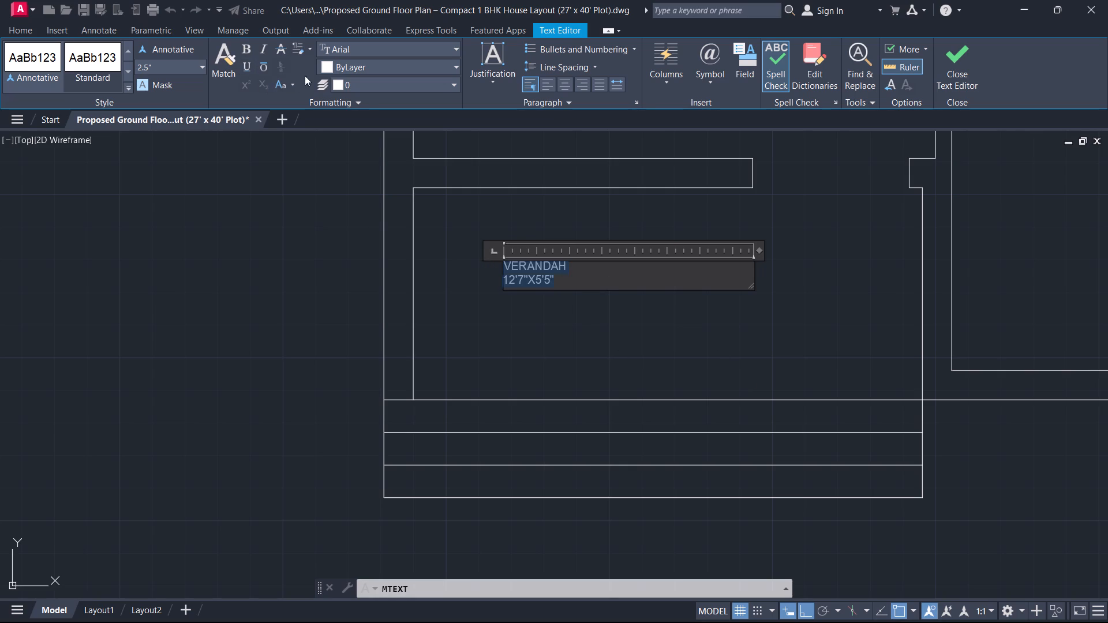
pyautogui.click(165, 71)
pyautogui.press('6')
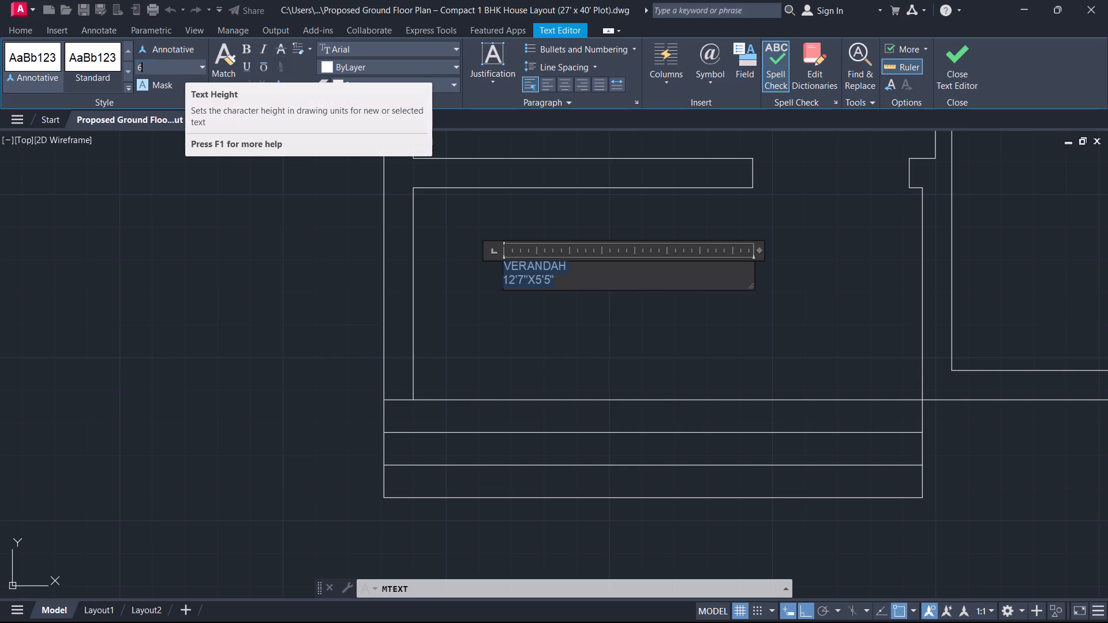
pyautogui.press('Return')
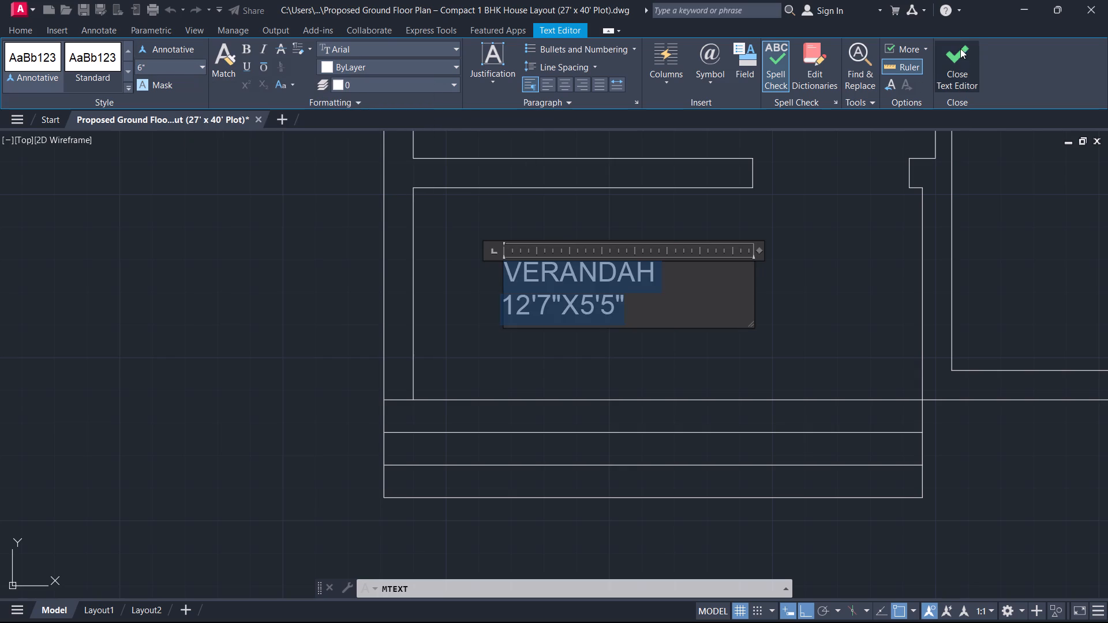
pyautogui.click(960, 52)
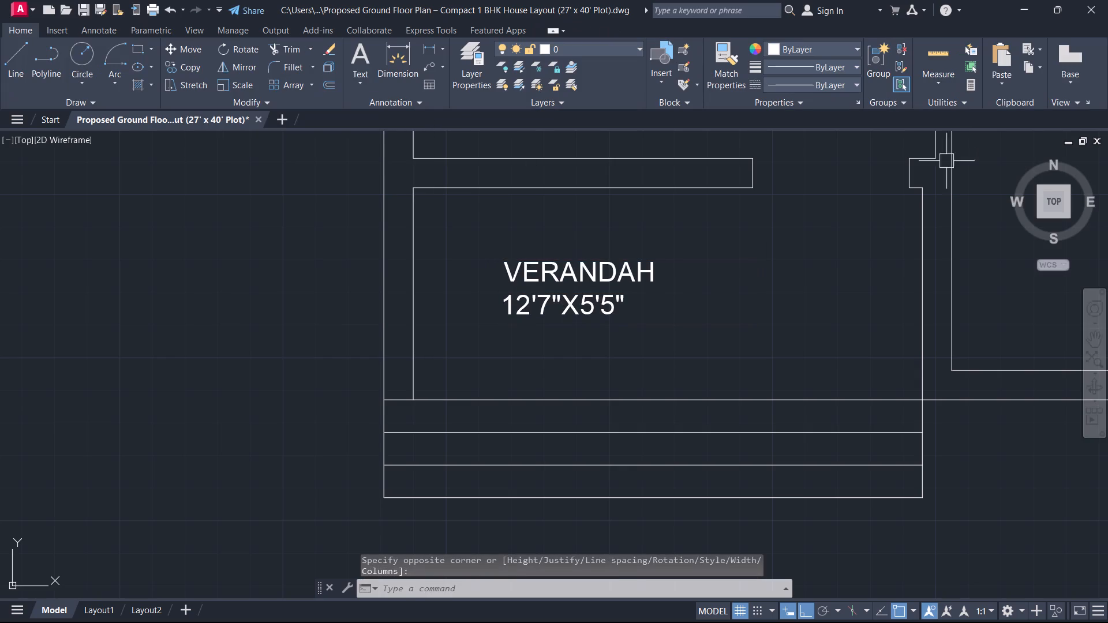
# Draw a 2' vertical door leaf line upward from the upper corner of the verandah doorway's right jamb.
pyautogui.scroll(-2, 945, 160)
pyautogui.moveTo(923, 219); pyautogui.dragTo(755, 270, button='middle')
pyautogui.scroll(1, 833, 242)
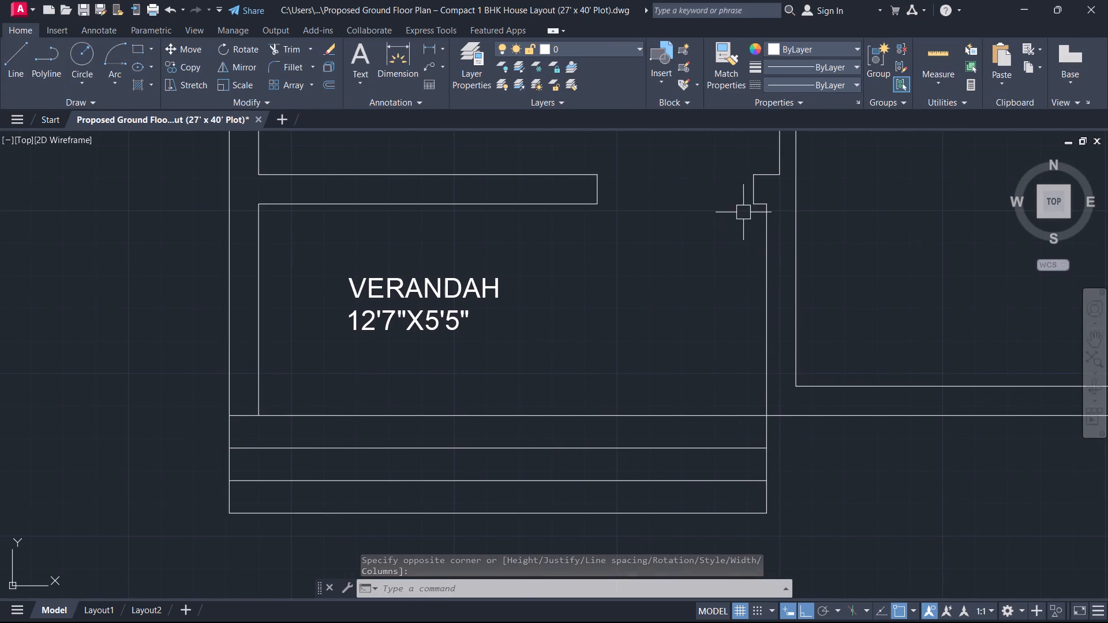
pyautogui.write('L')
pyautogui.press('space')
pyautogui.click(751, 179)
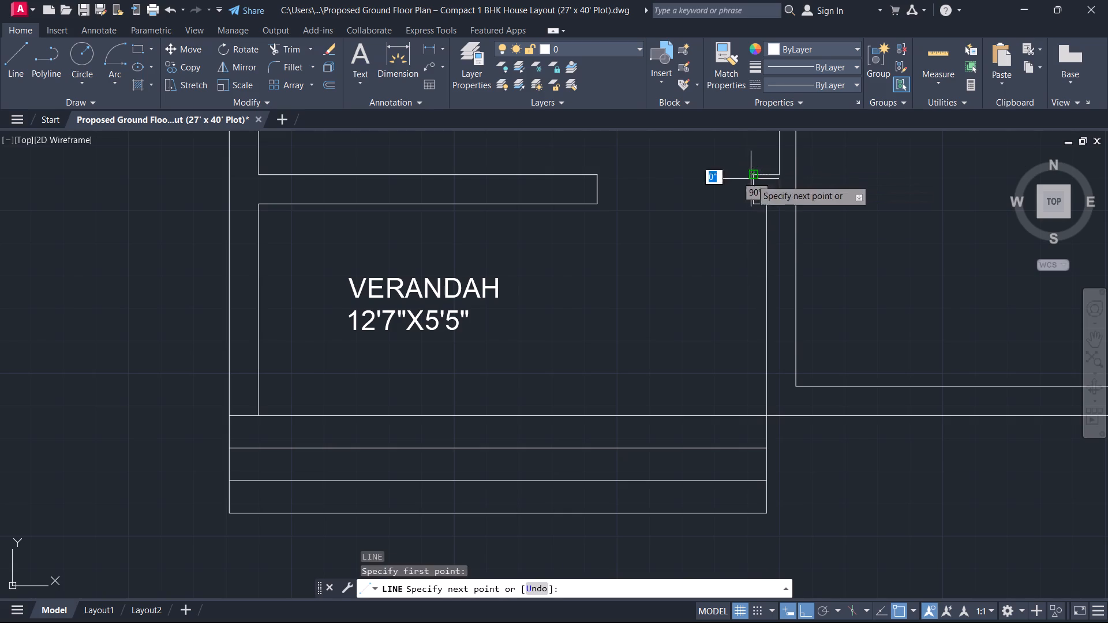
pyautogui.scroll(1, 753, 177)
pyautogui.moveTo(753, 177); pyautogui.dragTo(742, 316, button='middle')
pyautogui.write("2'")
pyautogui.press('Return')
pyautogui.press('Escape')
# Draw a matching 2' vertical door leaf line upward from the upper corner of the doorway's left jamb.
pyautogui.press('space')
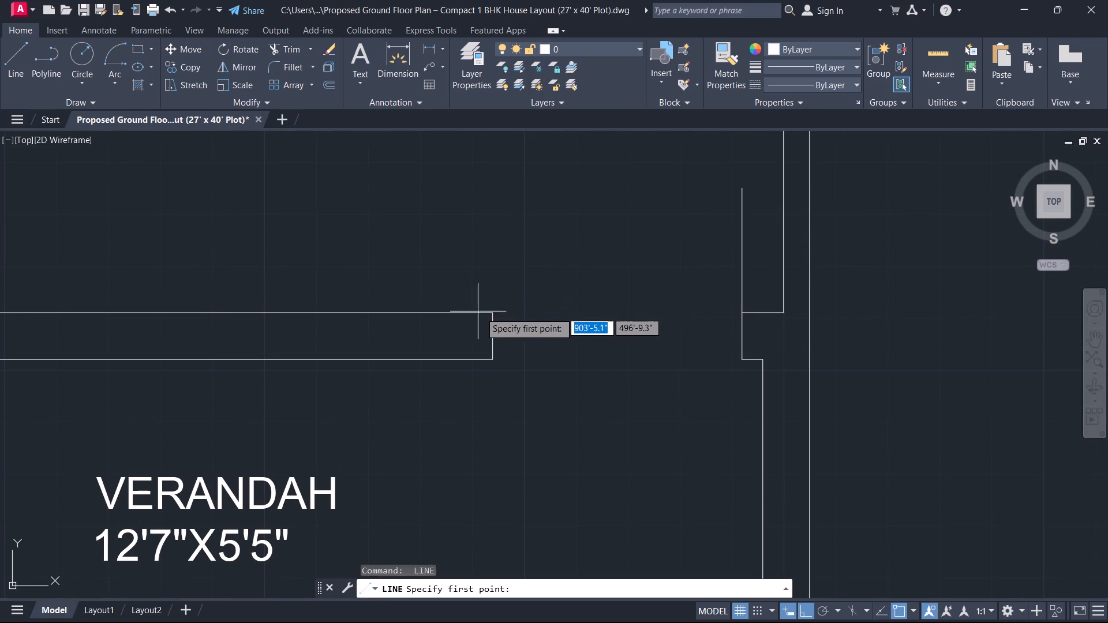
pyautogui.click(490, 315)
pyautogui.write("2'")
pyautogui.press('Return')
pyautogui.press('Escape')
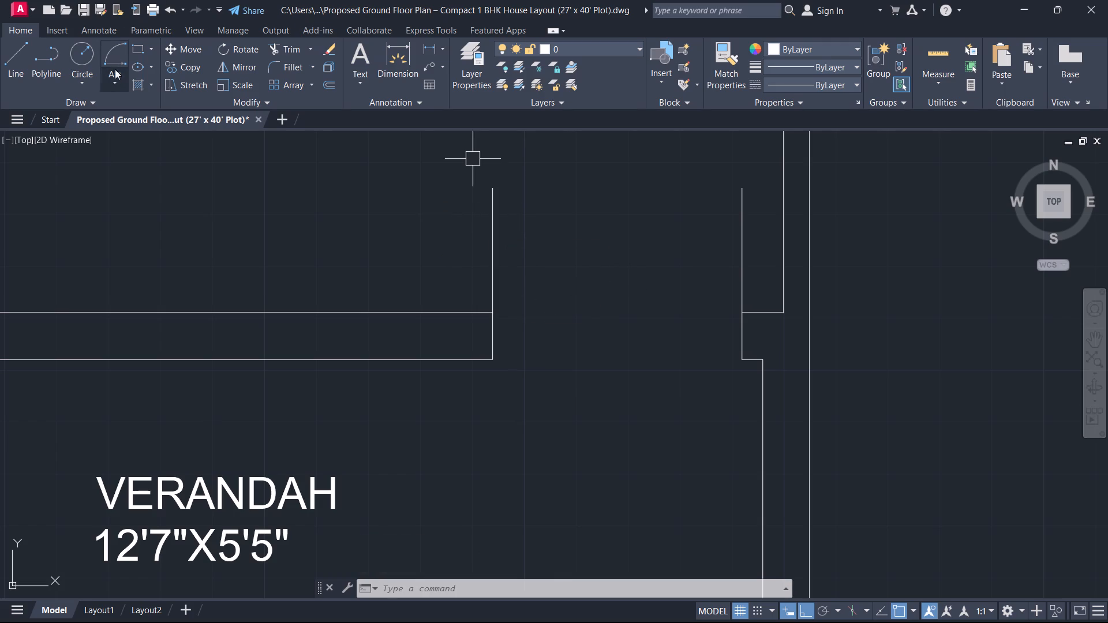
# Draw a start-centre-end swing arc from the right leaf's free end, centred on the right jamb's corner, to the opening's middle.
pyautogui.click(113, 55)
pyautogui.click(743, 193)
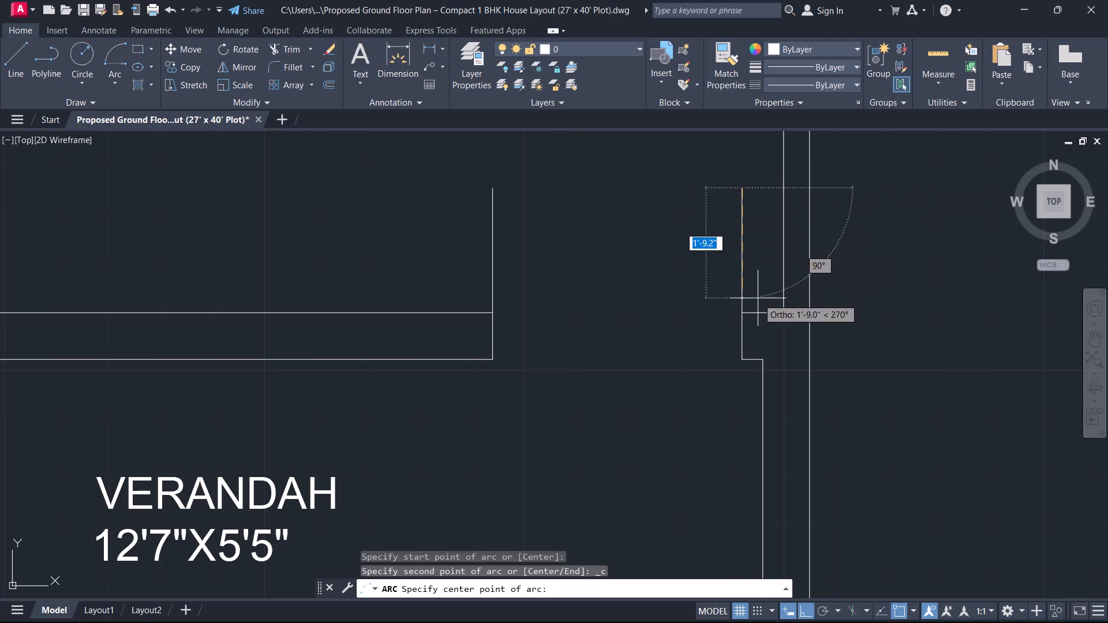
pyautogui.click(740, 316)
pyautogui.click(648, 313)
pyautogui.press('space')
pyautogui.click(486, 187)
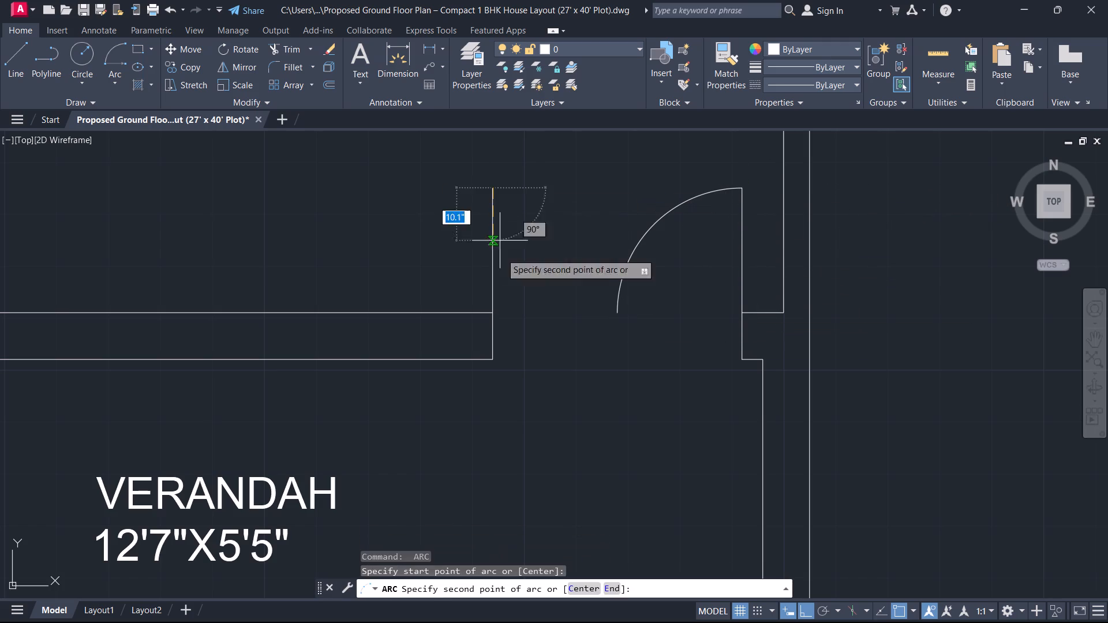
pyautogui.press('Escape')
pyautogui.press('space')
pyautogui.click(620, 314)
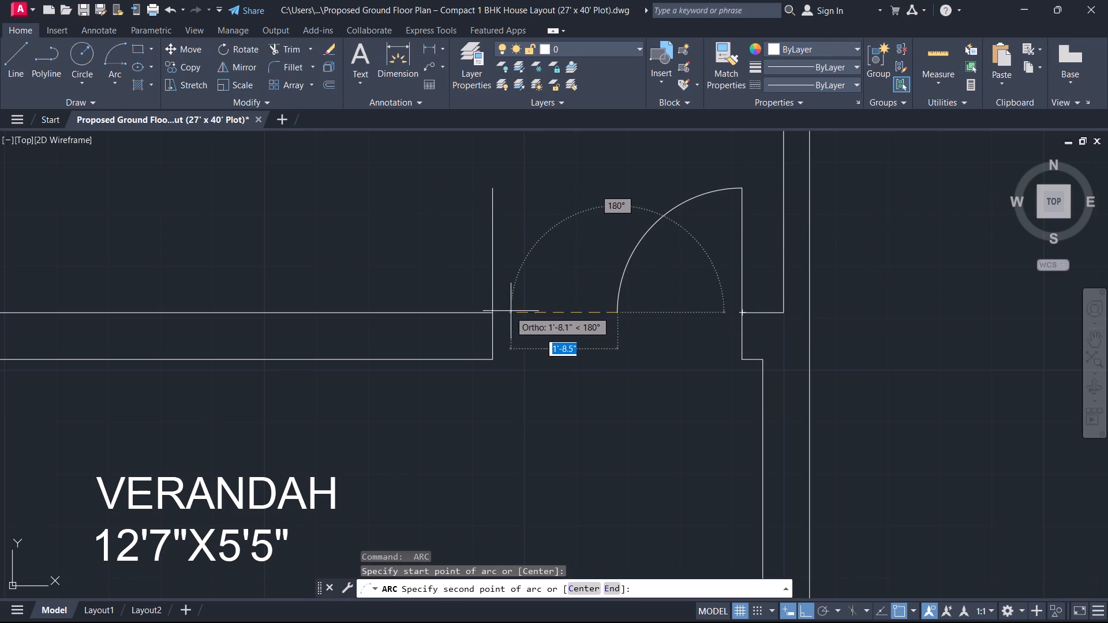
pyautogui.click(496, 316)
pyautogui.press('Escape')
# Draw a three-point arc from the right swing's lower end through the left jamb's corner to just above the left leaf's free end.
pyautogui.press('space')
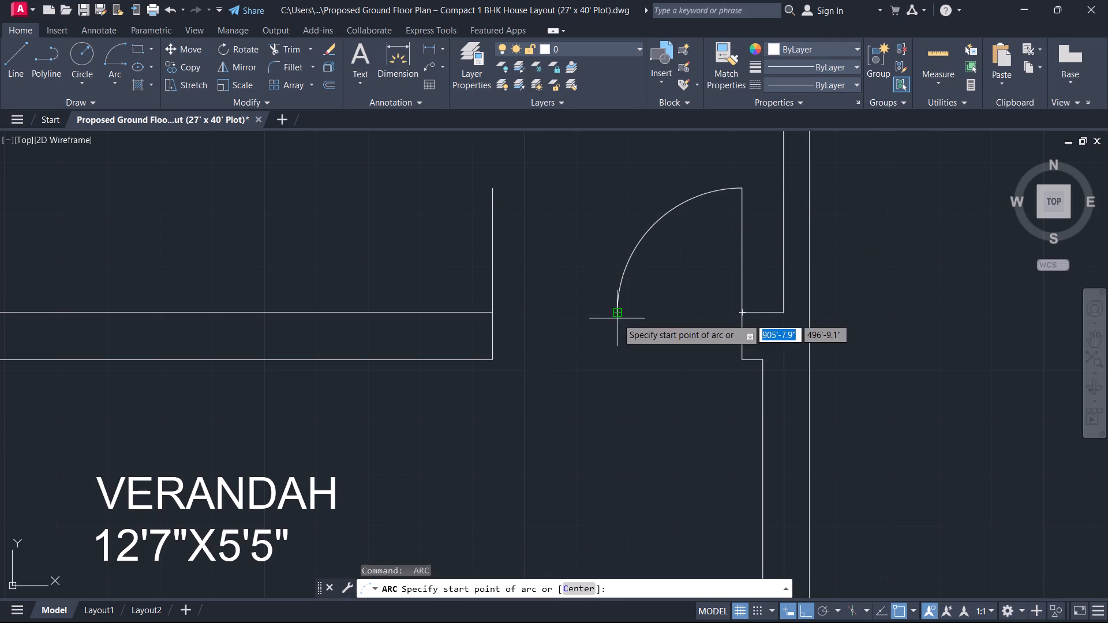
pyautogui.click(617, 317)
pyautogui.click(493, 312)
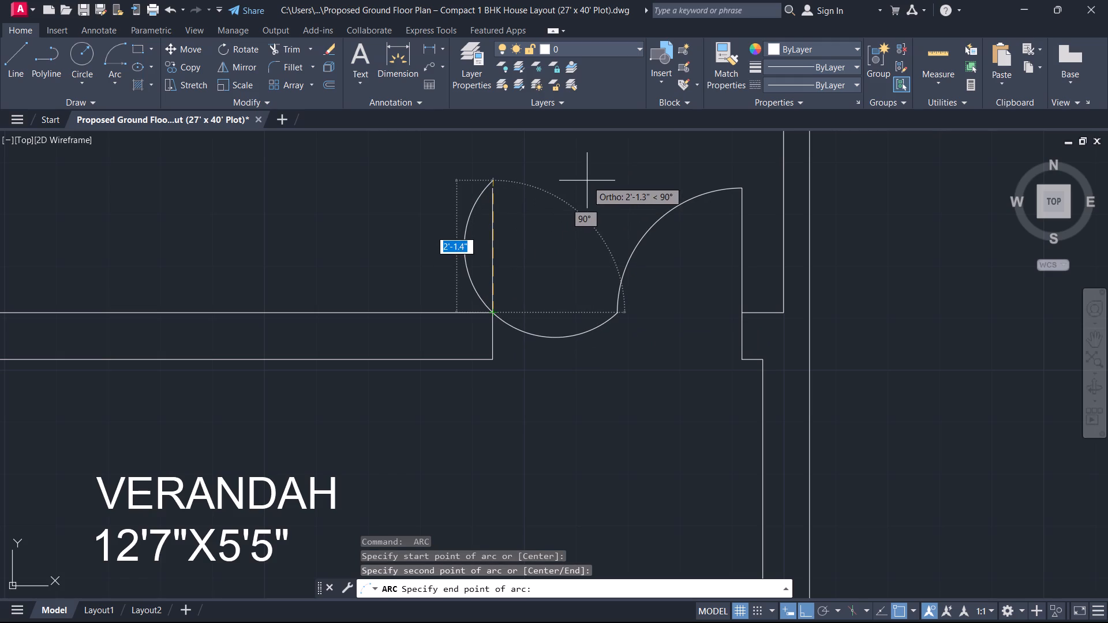
pyautogui.click(587, 181)
pyautogui.press('Escape')
# Reshape the left arc by stretching its midpoint up and inward between the left leaf's free end and the opening's middle.
pyautogui.click(552, 346)
pyautogui.click(537, 333)
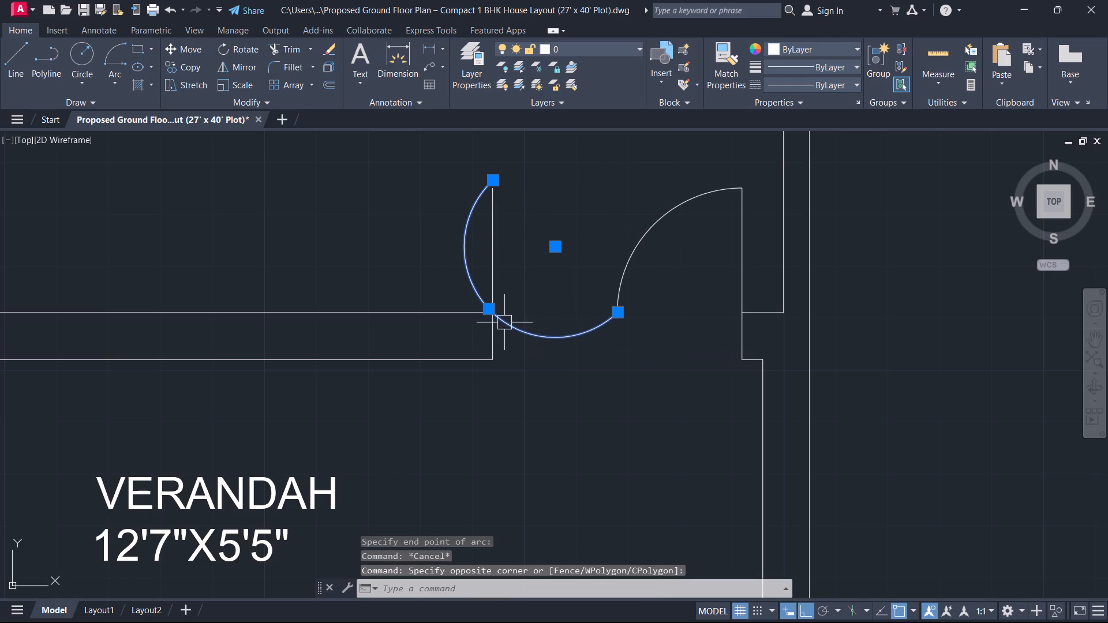
pyautogui.click(489, 311)
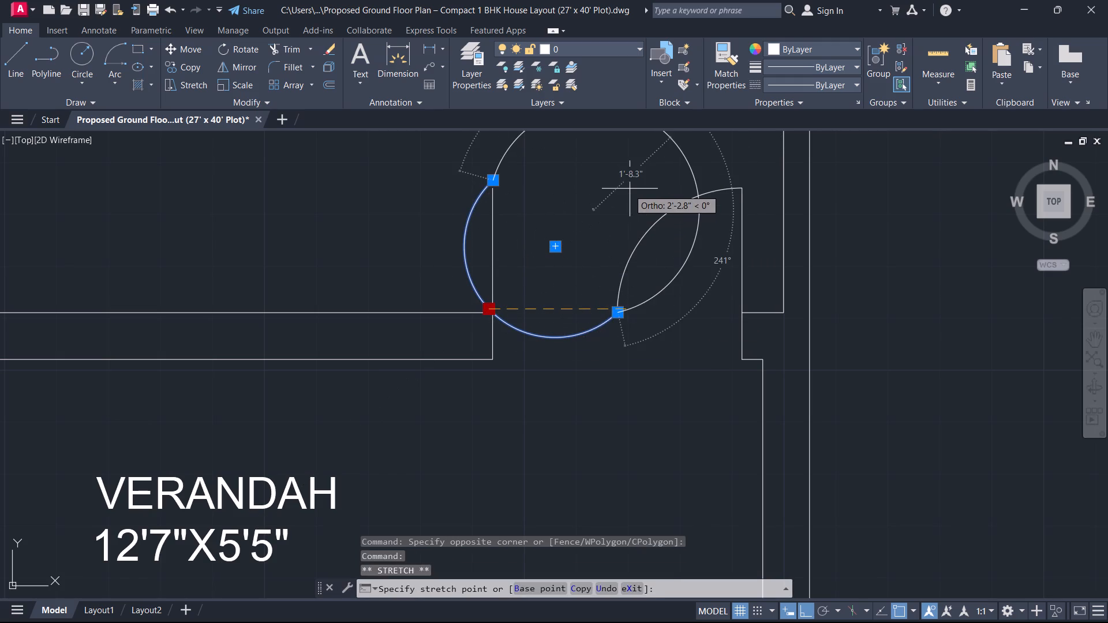
pyautogui.click(604, 222)
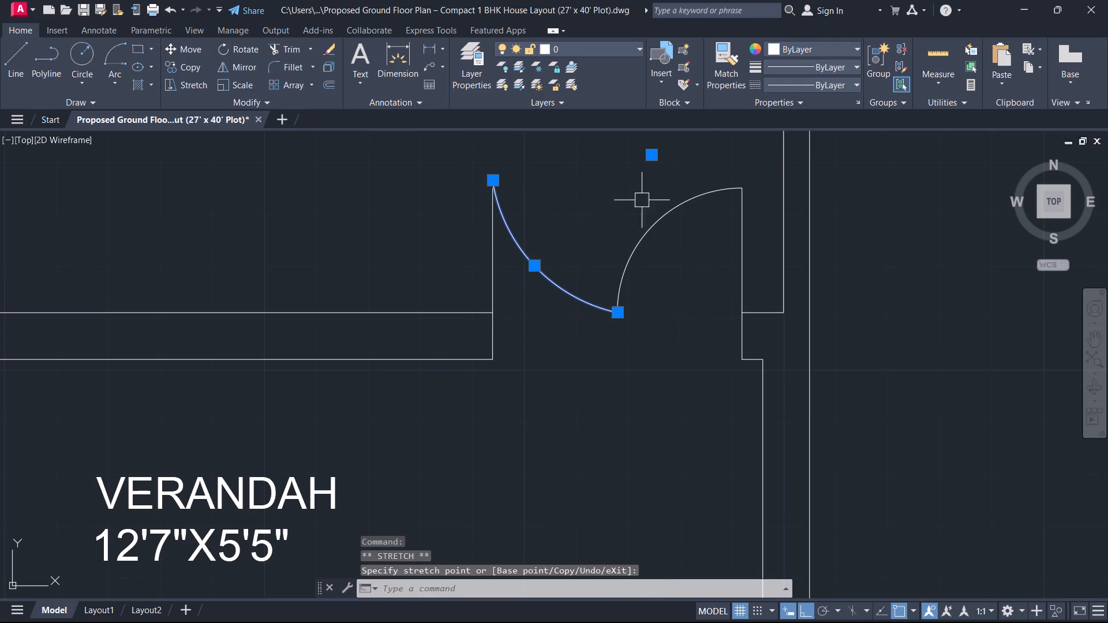
# Move the left arc by its centre point onto the upper corner of the doorway's left jamb.
pyautogui.moveTo(653, 155); pyautogui.dragTo(495, 310)
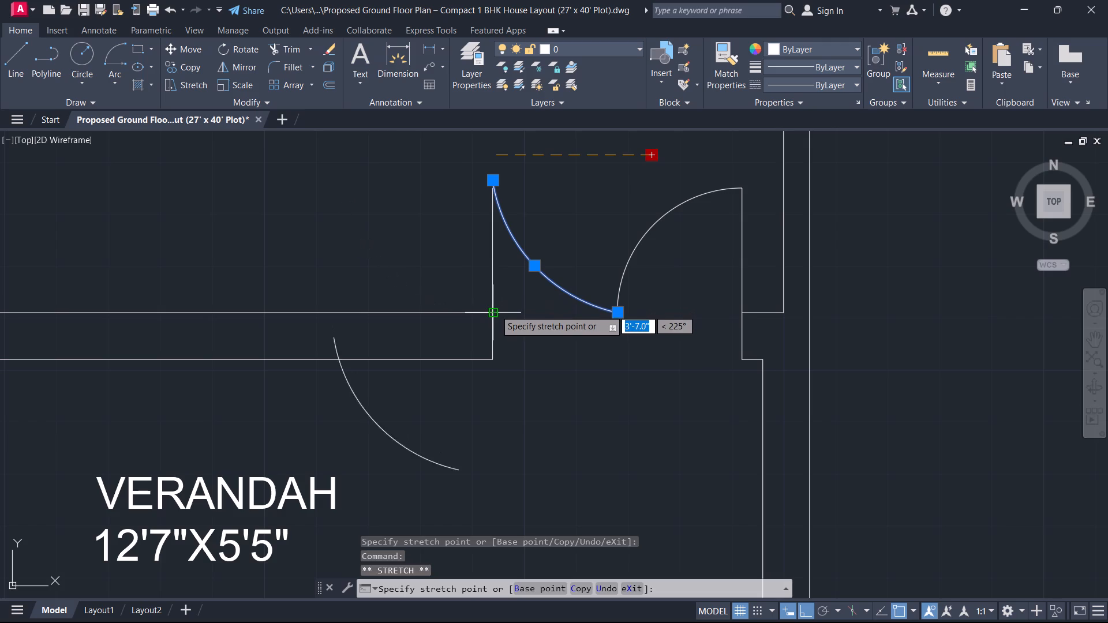
pyautogui.moveTo(495, 310); pyautogui.dragTo(492, 313)
pyautogui.click(492, 313)
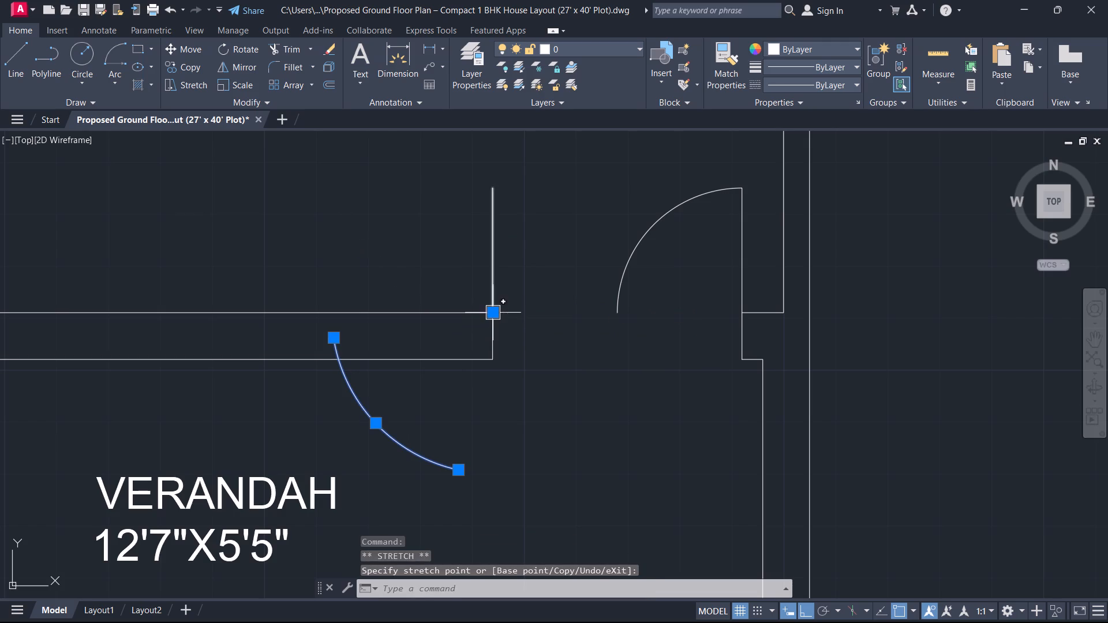
# Delete the misplaced left swing arc below the doorway's left jamb.
pyautogui.click(498, 313)
pyautogui.press('Escape')
pyautogui.press('Escape')
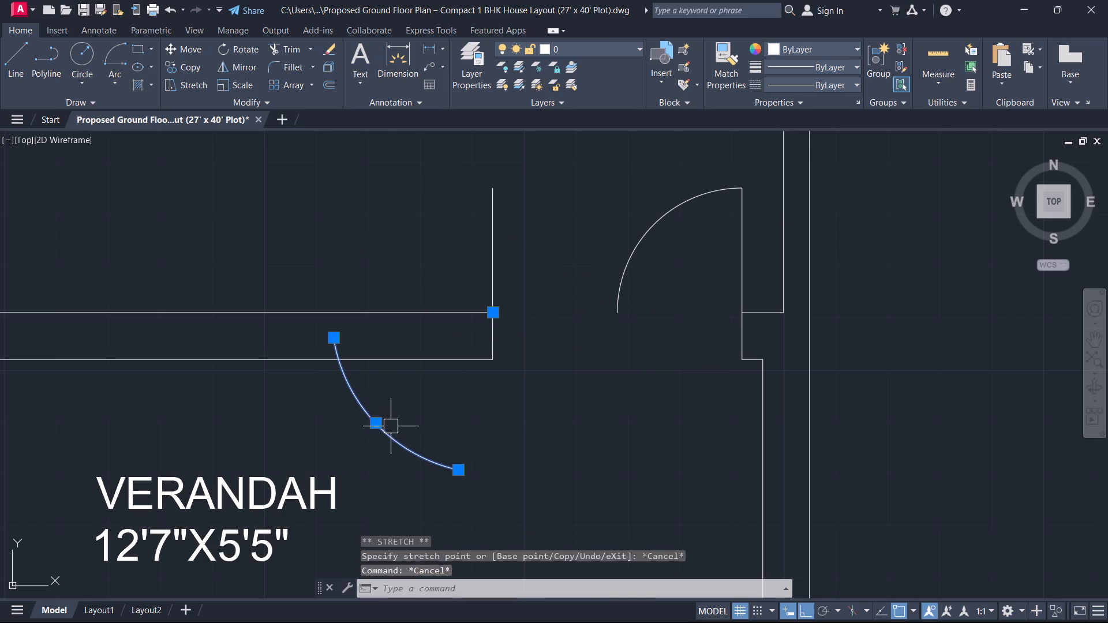
pyautogui.click(391, 426)
pyautogui.press('Delete')
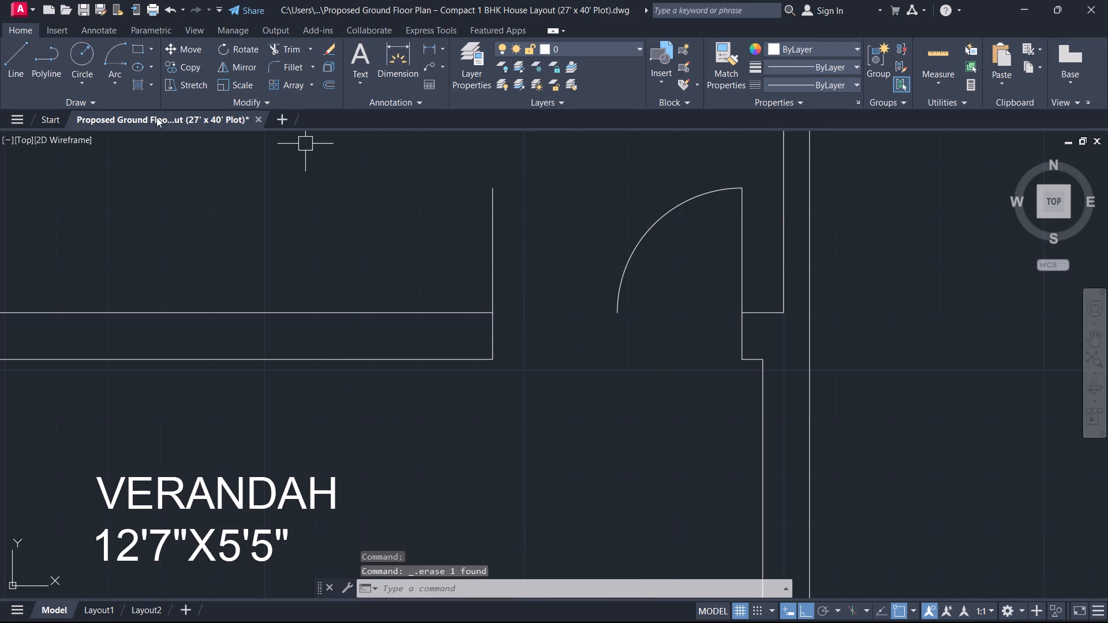
pyautogui.press('space')
pyautogui.press('Escape')
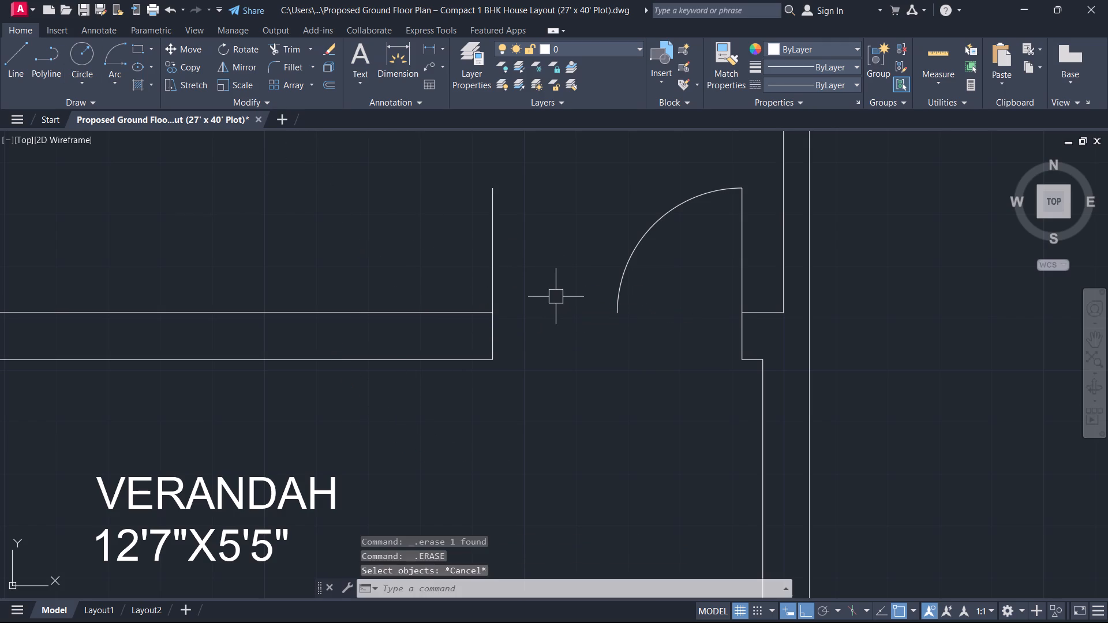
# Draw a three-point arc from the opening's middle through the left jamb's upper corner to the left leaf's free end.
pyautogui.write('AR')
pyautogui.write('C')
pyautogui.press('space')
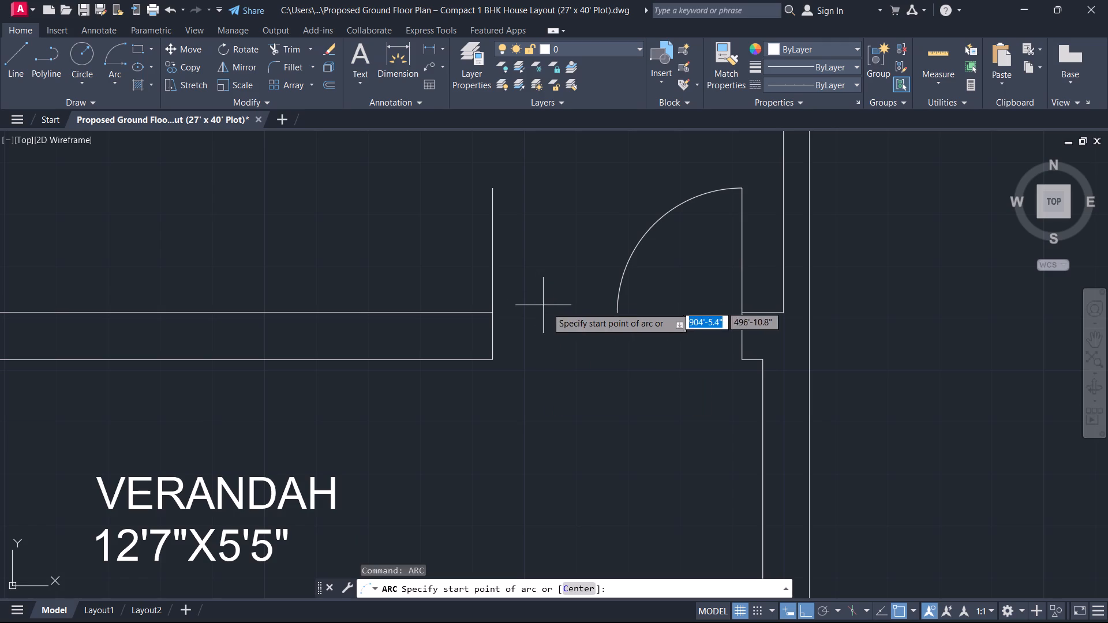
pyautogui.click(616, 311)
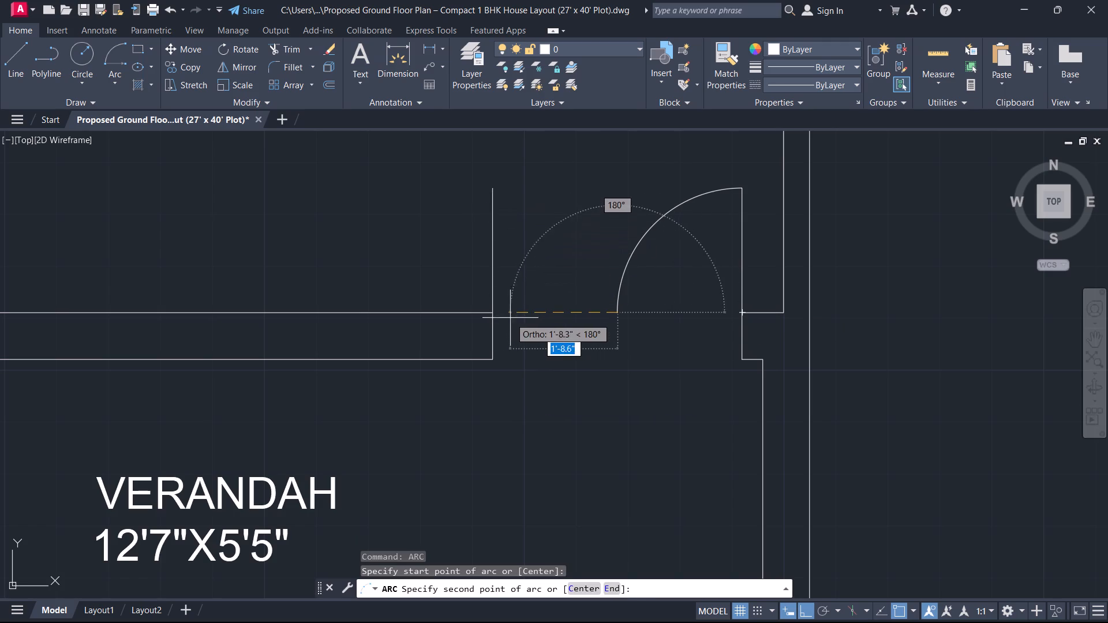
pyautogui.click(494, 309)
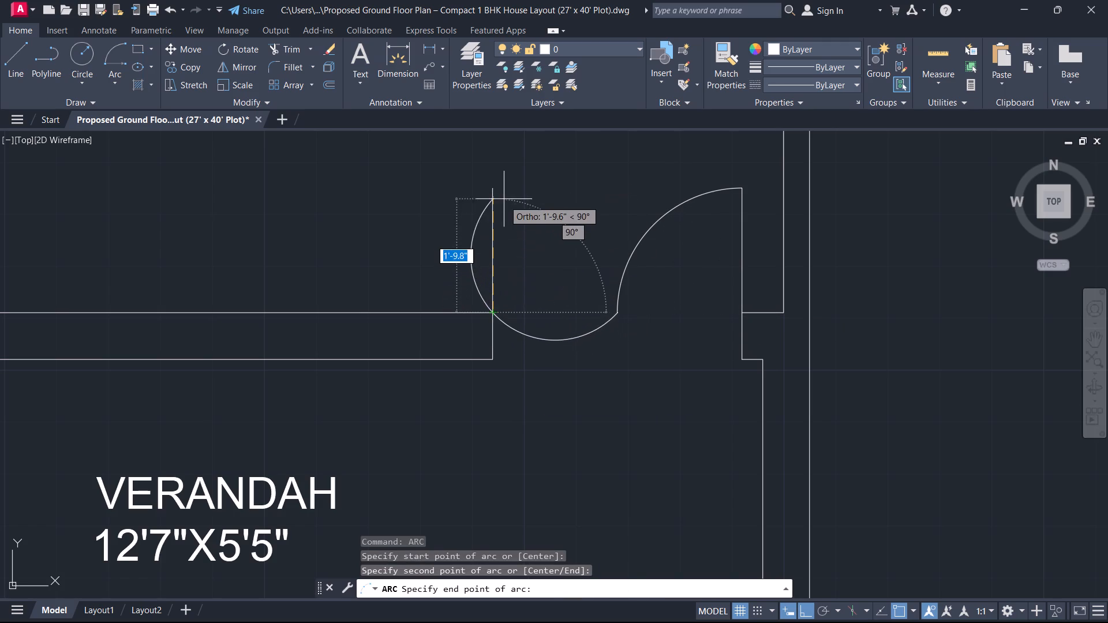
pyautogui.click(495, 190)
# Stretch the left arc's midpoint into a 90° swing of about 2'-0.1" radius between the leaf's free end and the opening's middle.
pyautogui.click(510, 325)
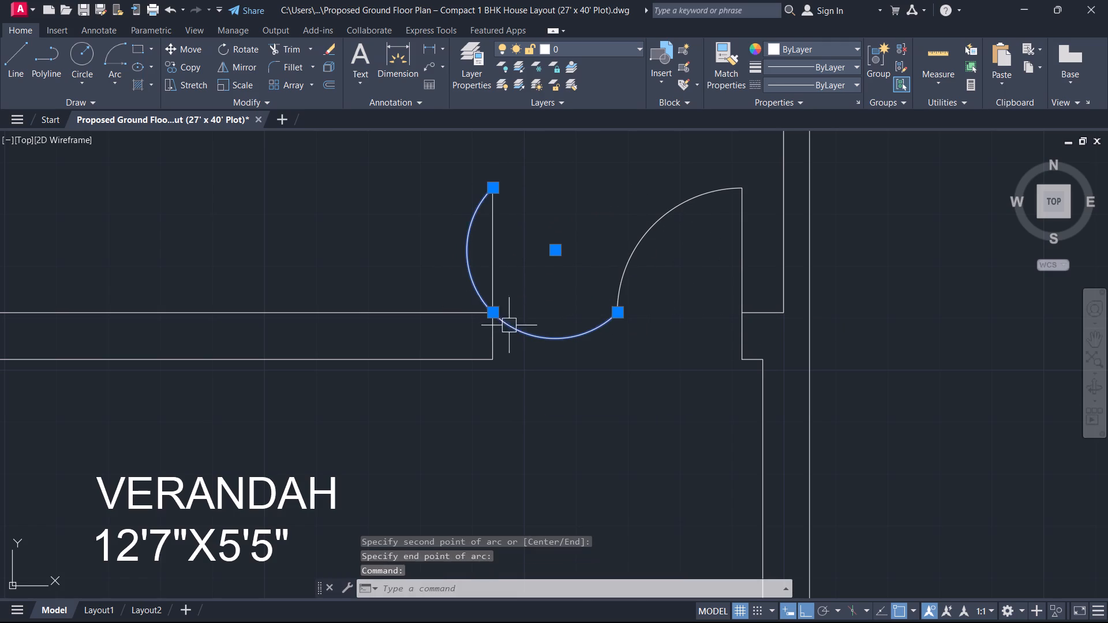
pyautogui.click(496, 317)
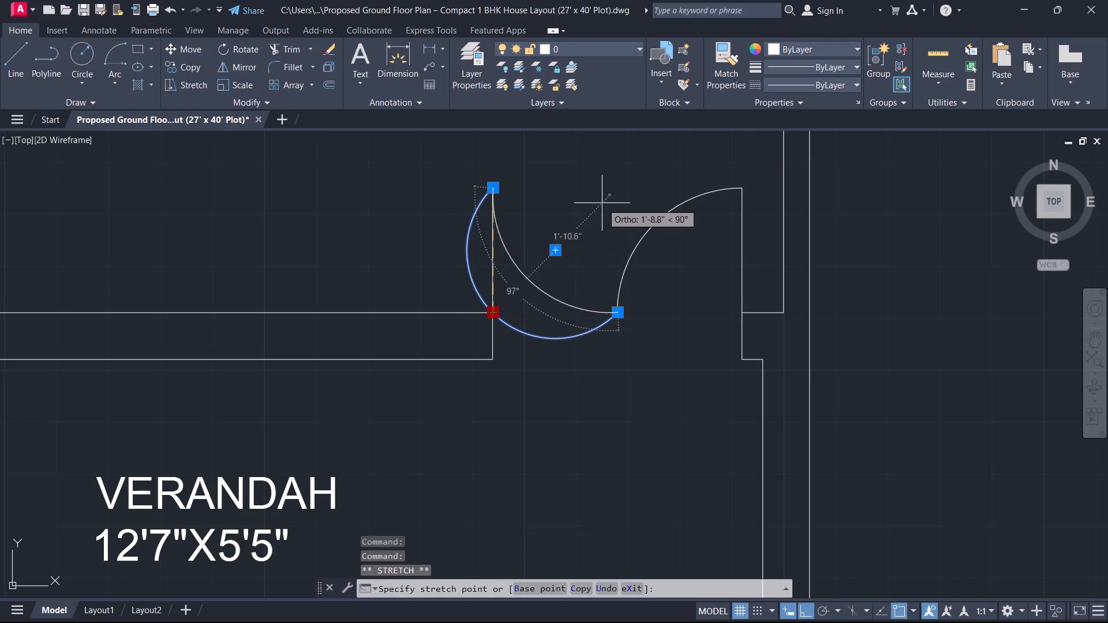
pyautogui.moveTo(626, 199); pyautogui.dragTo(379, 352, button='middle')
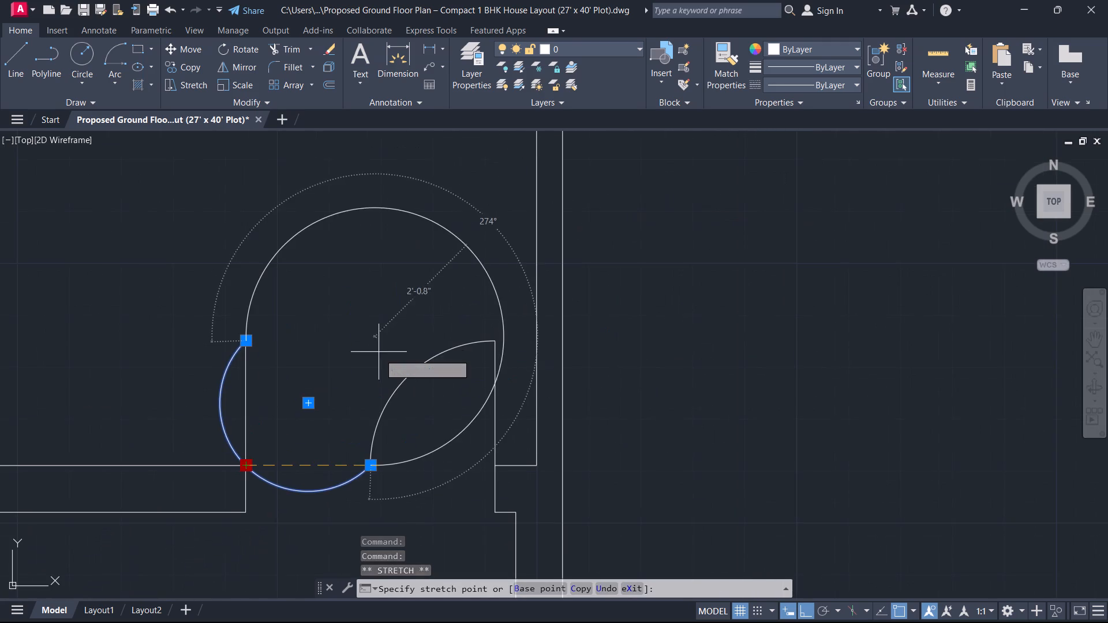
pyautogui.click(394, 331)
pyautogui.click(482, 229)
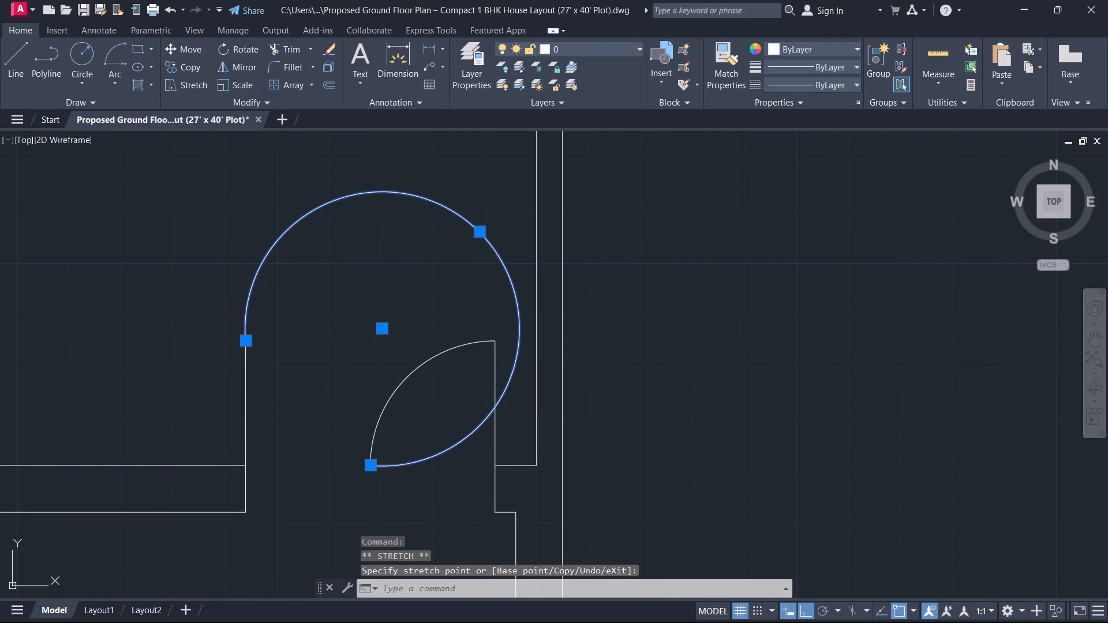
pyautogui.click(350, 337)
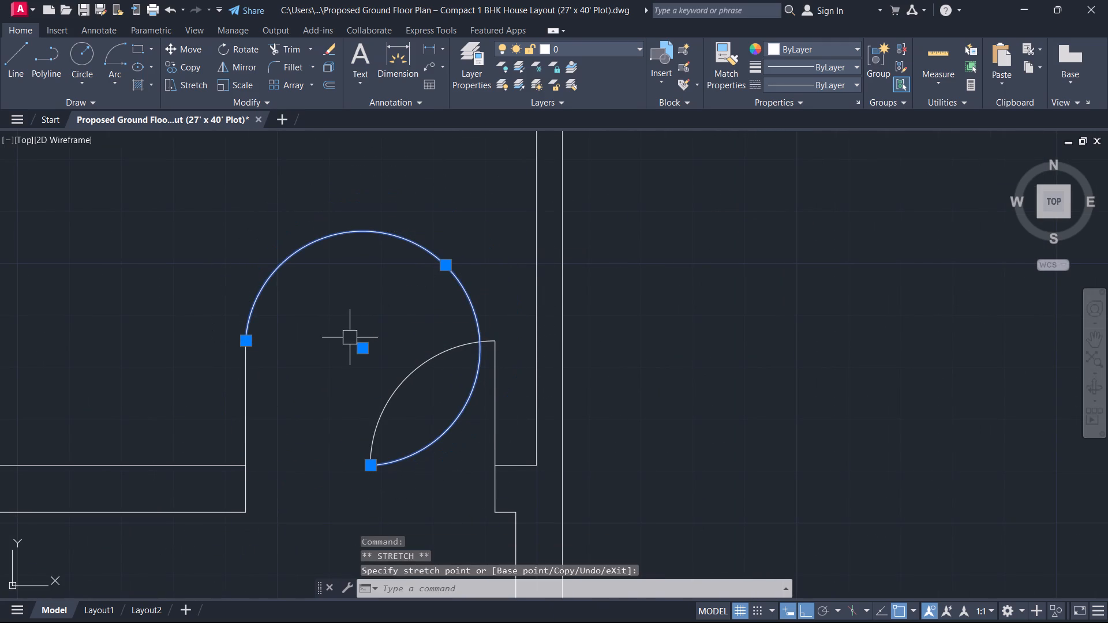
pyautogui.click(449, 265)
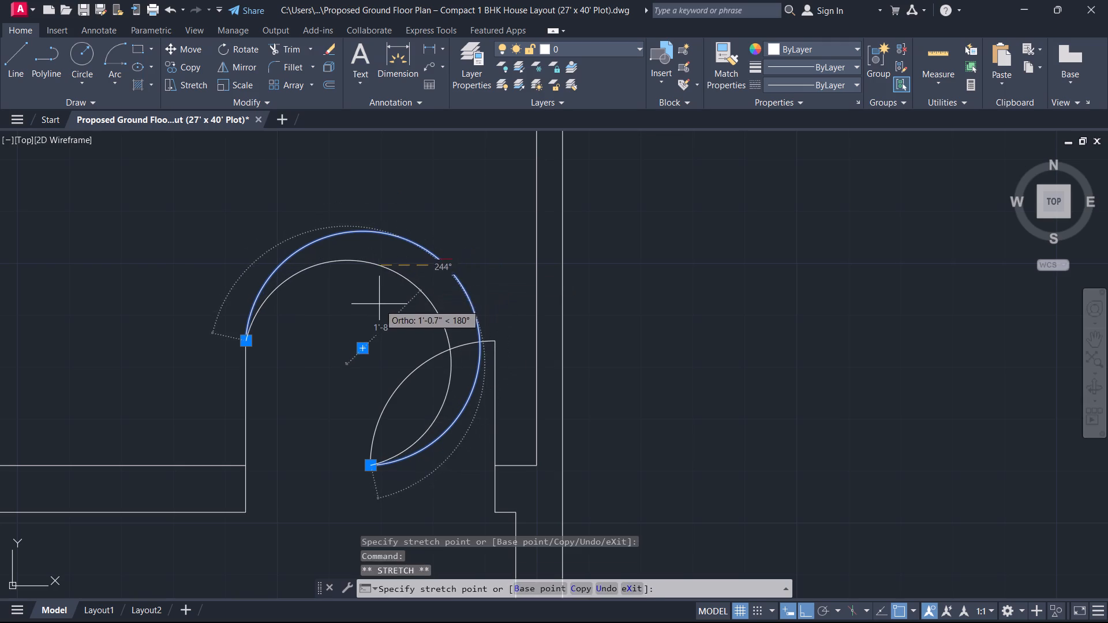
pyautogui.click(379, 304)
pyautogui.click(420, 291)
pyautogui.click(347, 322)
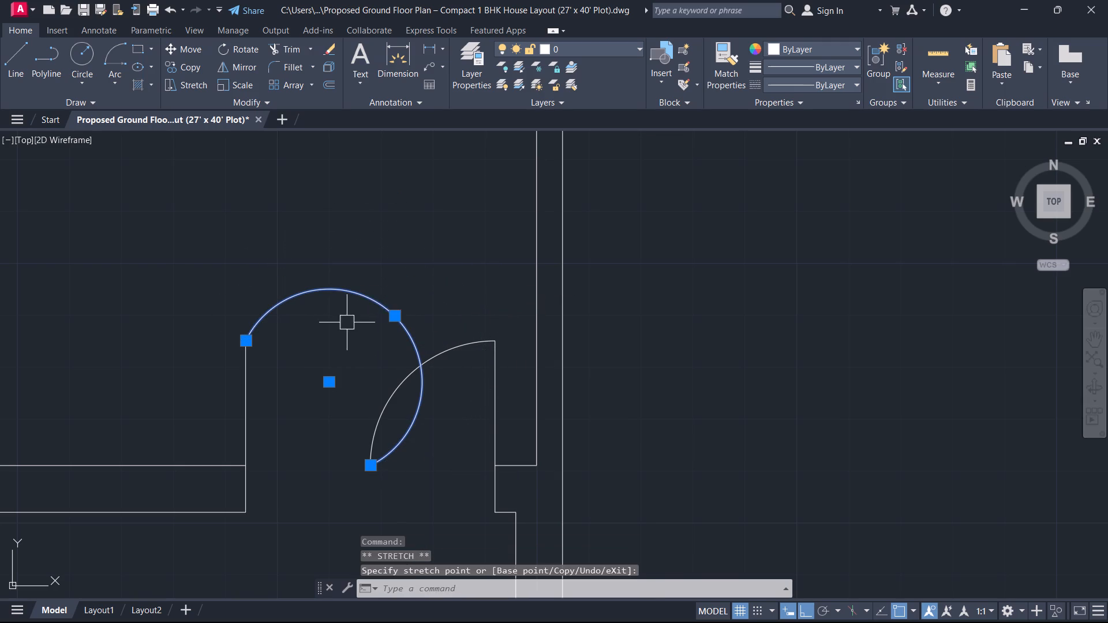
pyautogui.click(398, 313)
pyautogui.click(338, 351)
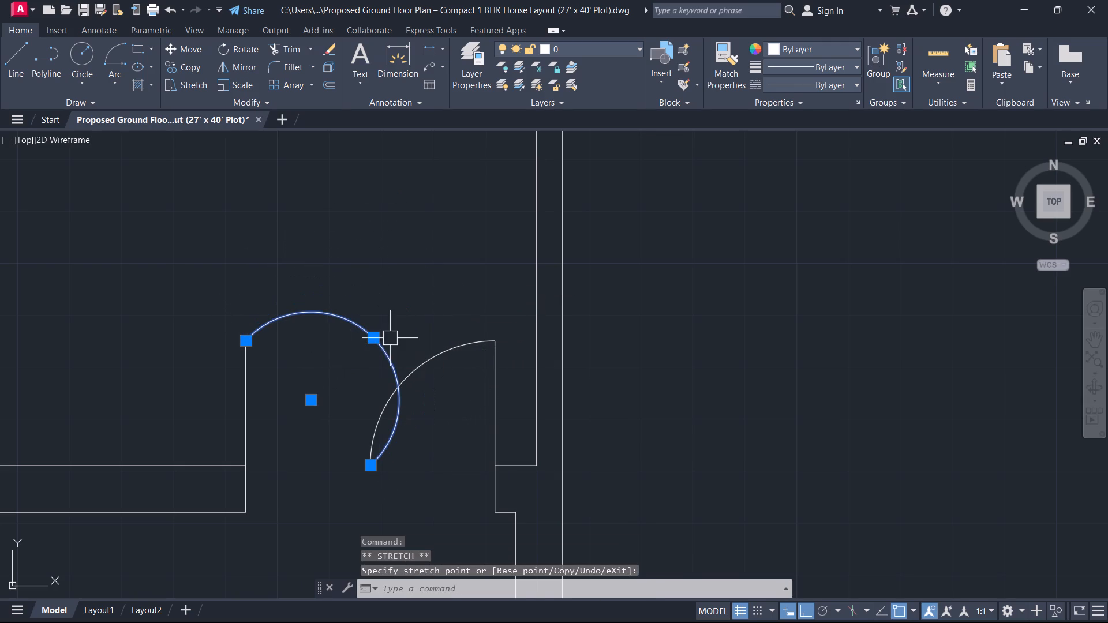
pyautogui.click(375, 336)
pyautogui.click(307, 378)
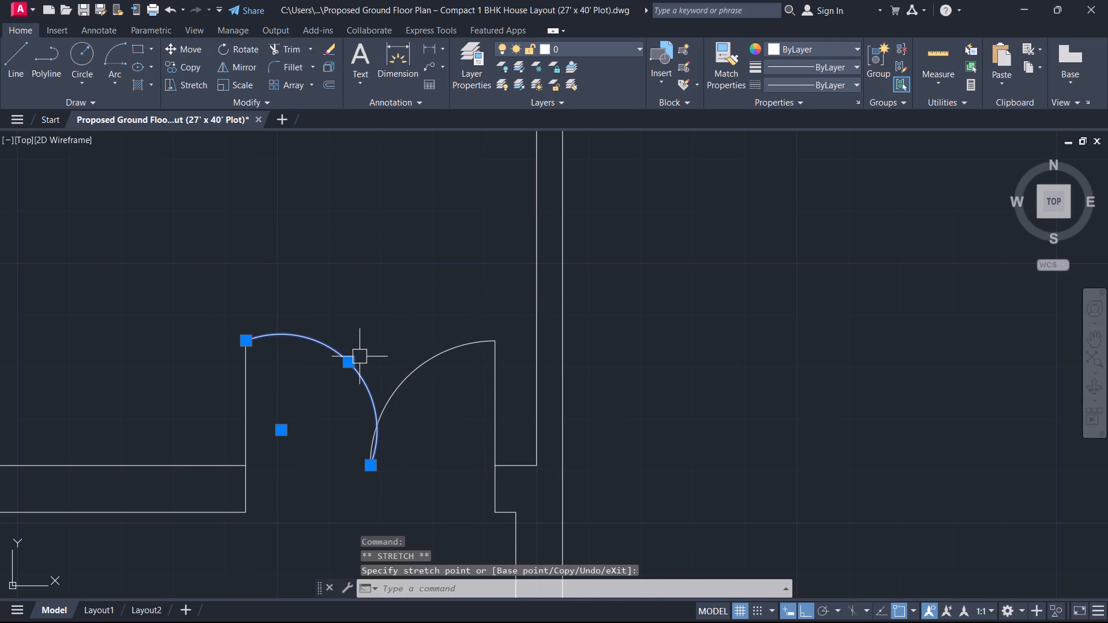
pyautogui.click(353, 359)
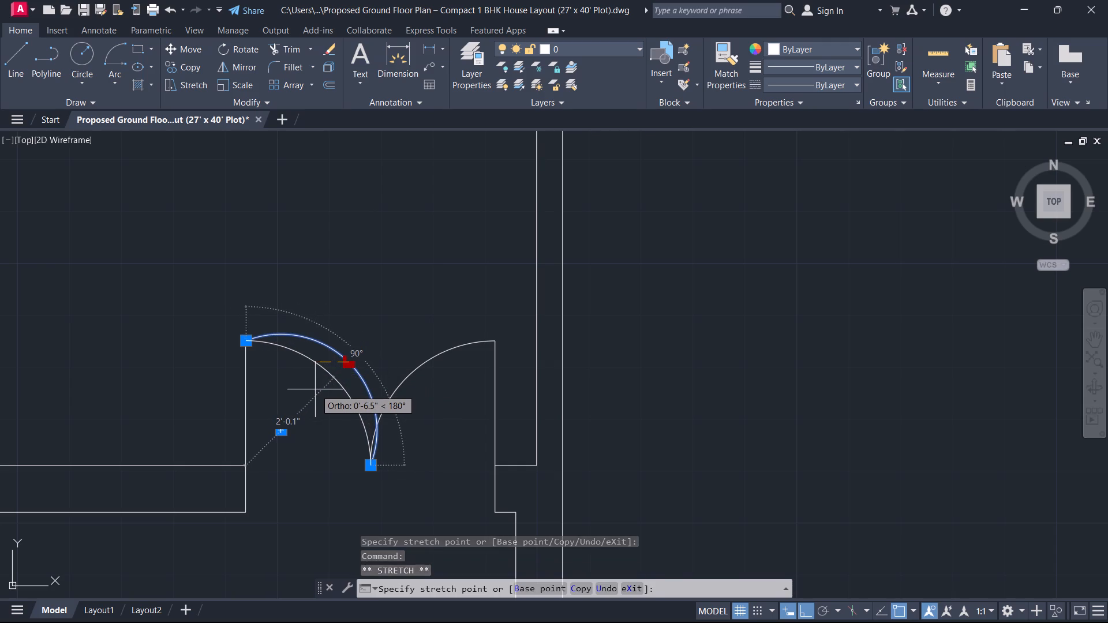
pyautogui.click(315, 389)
# Examine the reshaped left arc's centre point against the jamb corner, and its endpoints at the leaf end and opening's middle.
pyautogui.moveTo(270, 440); pyautogui.dragTo(423, 334, button='middle')
pyautogui.scroll(2, 270, 440)
pyautogui.scroll(4, 321, 432)
pyautogui.scroll(2, 468, 303)
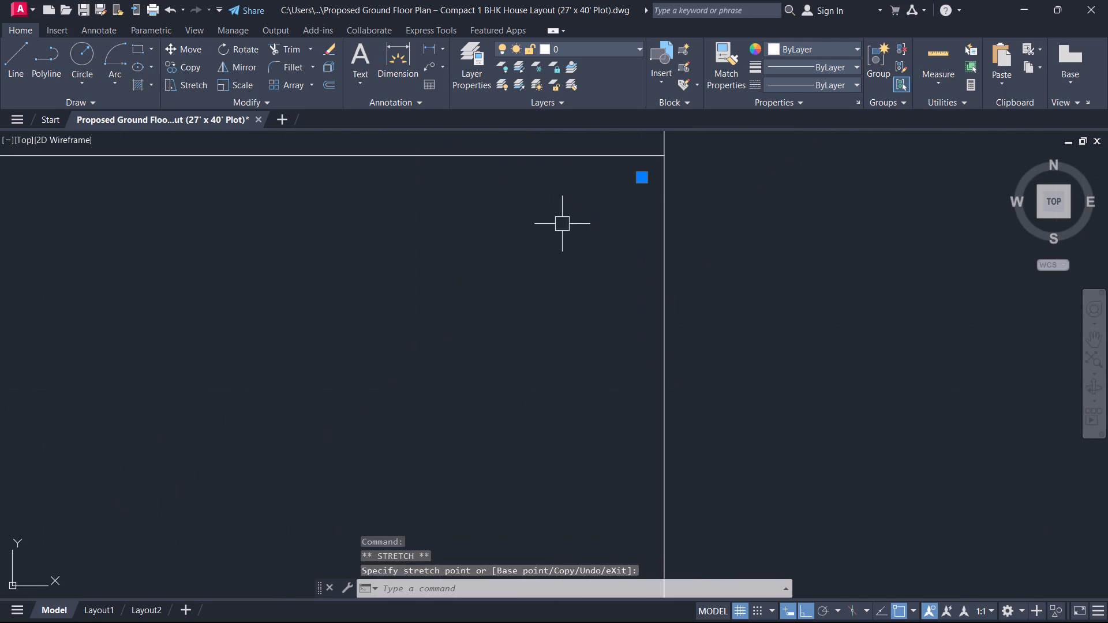
pyautogui.scroll(1, 601, 215)
pyautogui.moveTo(601, 215); pyautogui.dragTo(274, 463, button='middle')
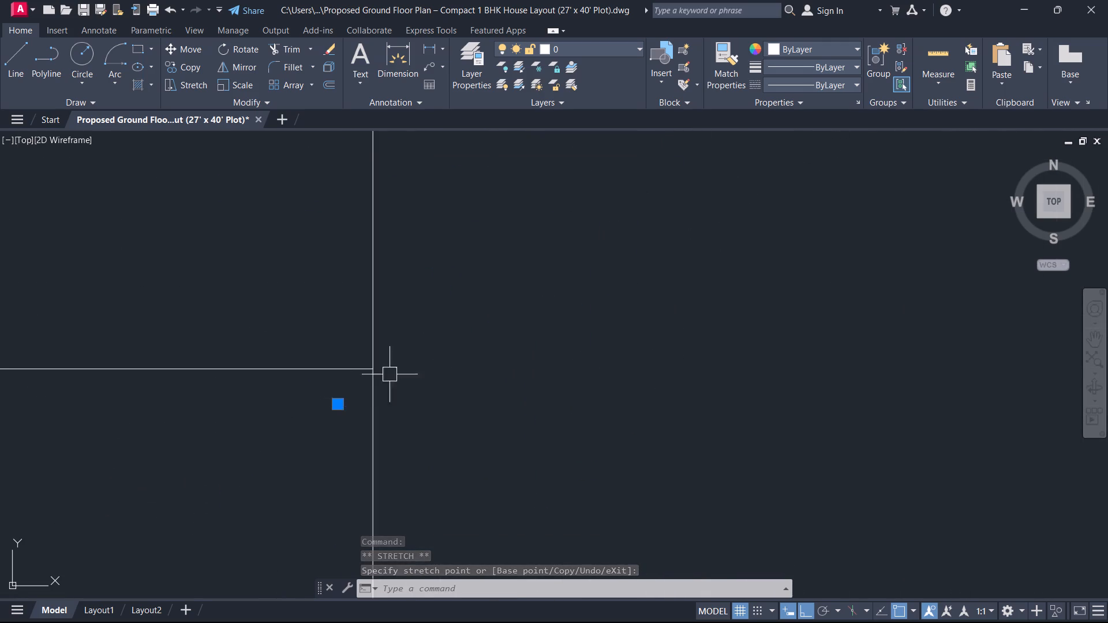
pyautogui.scroll(-8, 399, 367)
pyautogui.scroll(9, 664, 294)
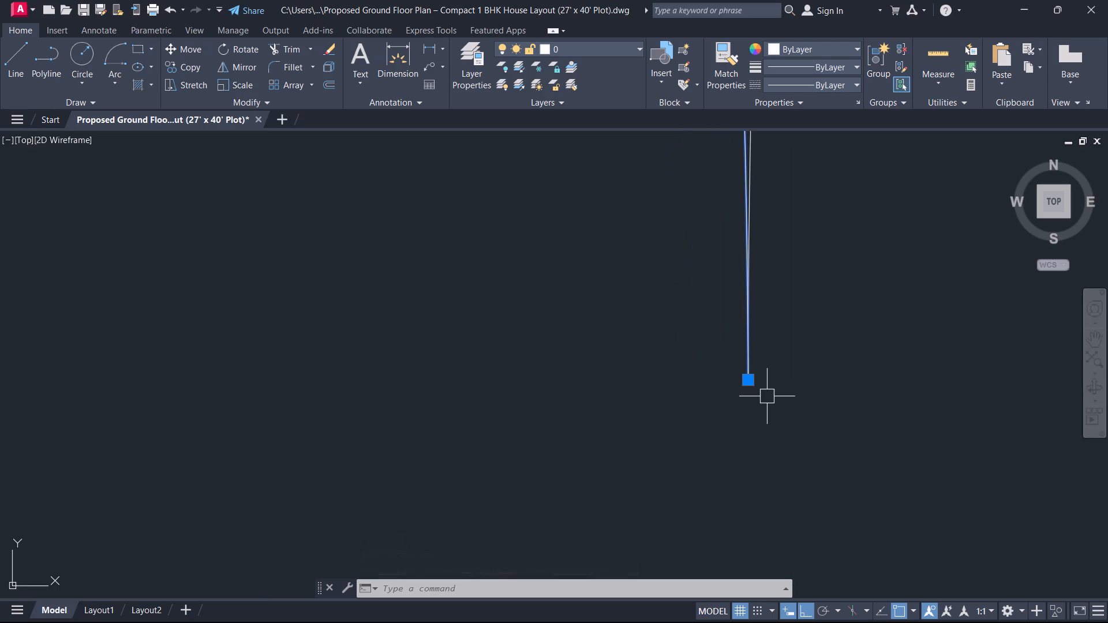
pyautogui.scroll(-12, 673, 332)
pyautogui.scroll(-1, 477, 267)
pyautogui.scroll(9, 435, 211)
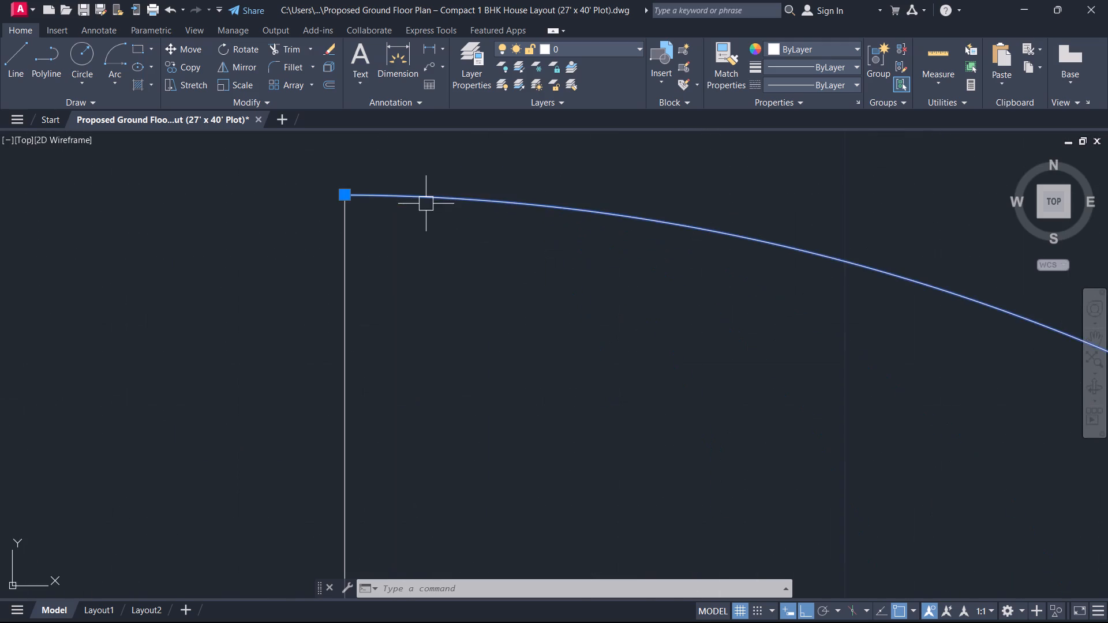
pyautogui.press('Escape')
pyautogui.scroll(-8, 551, 272)
pyautogui.scroll(2, 629, 311)
pyautogui.moveTo(623, 312); pyautogui.dragTo(472, 309, button='middle')
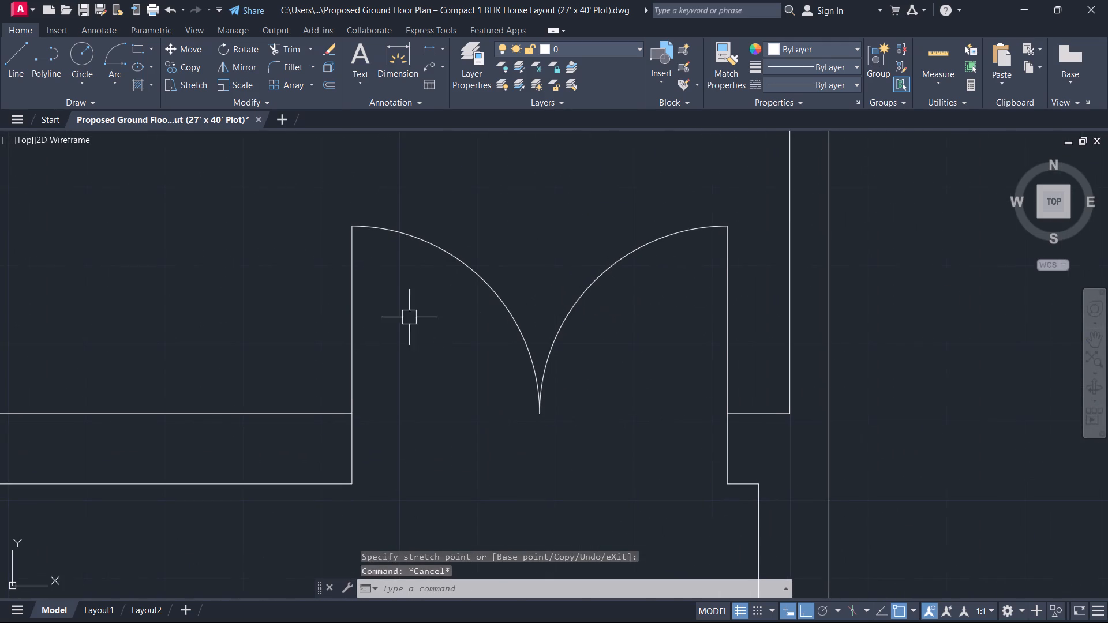
# Draw a start-centre-end arc from the opening's middle, centred on the left jamb's upper corner, ending at the left leaf's free end.
pyautogui.click(113, 82)
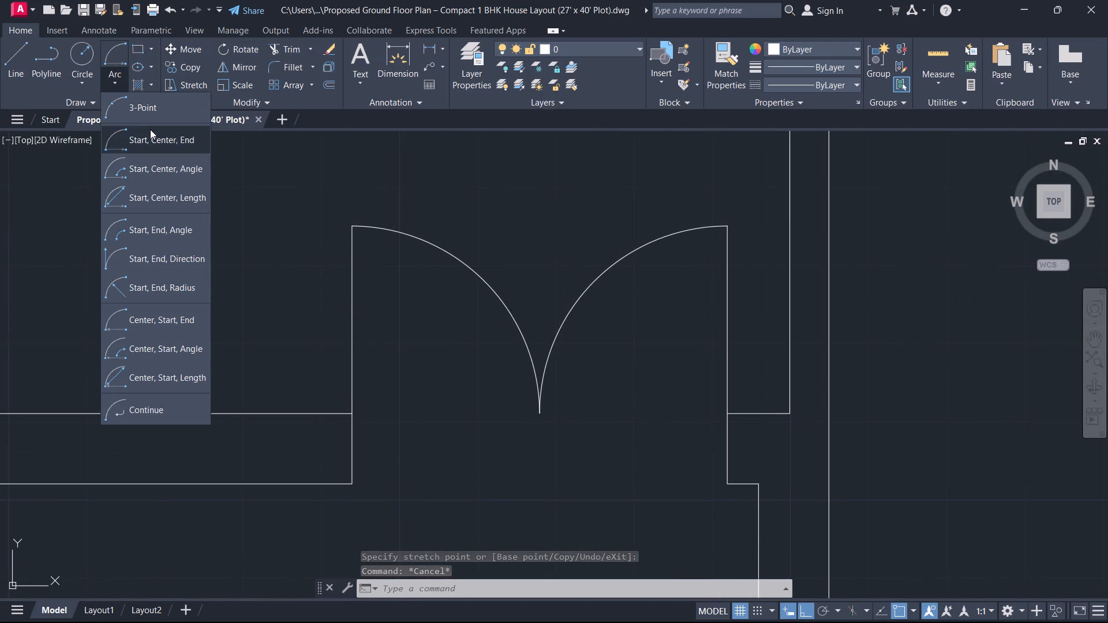
pyautogui.click(156, 138)
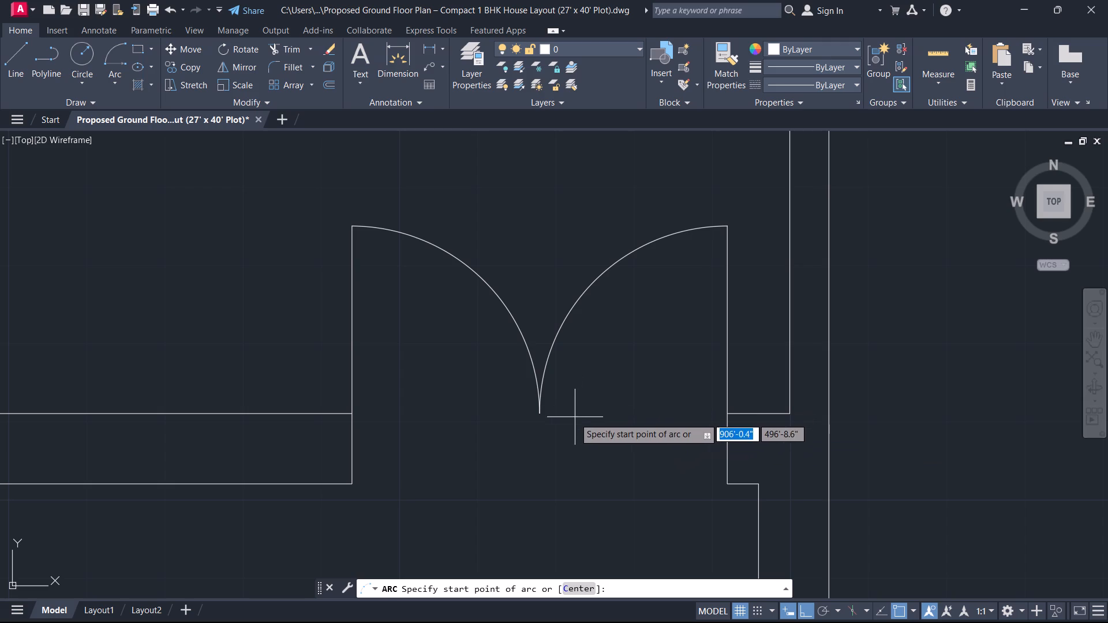
pyautogui.click(542, 417)
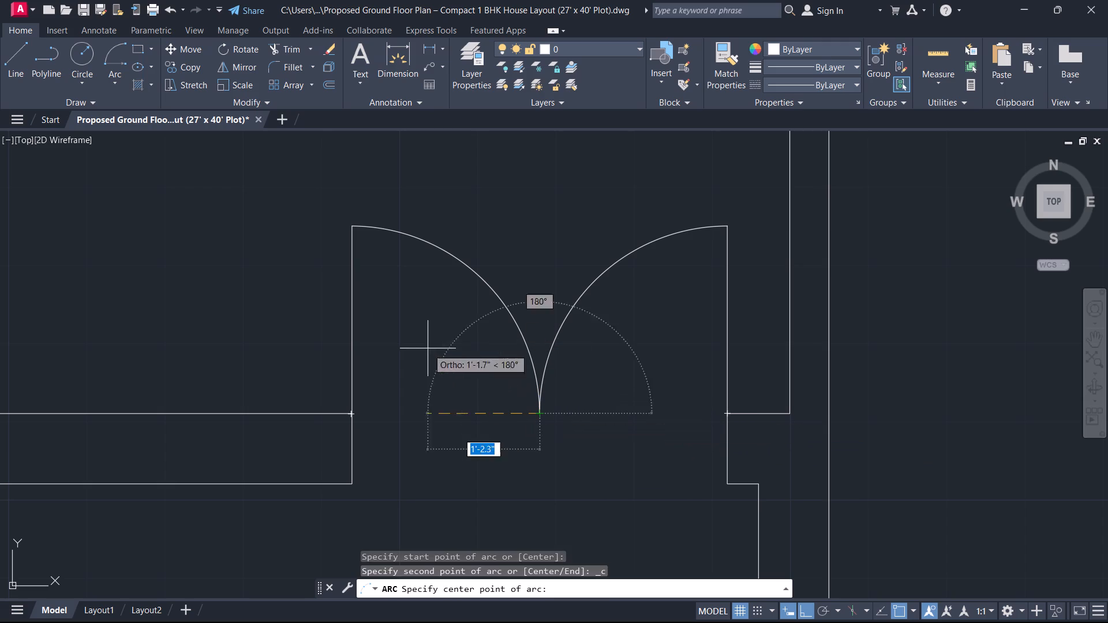
pyautogui.click(353, 416)
pyautogui.click(327, 271)
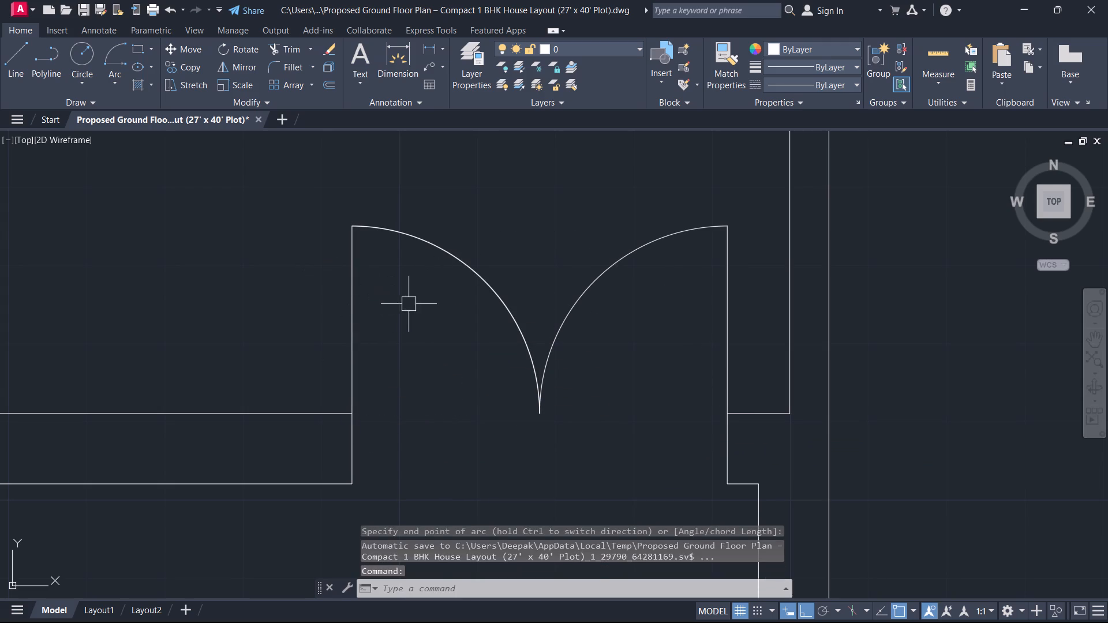
pyautogui.press('Escape')
# Delete the earlier, slightly offset arc of the two overlapping left door swings.
pyautogui.scroll(1, 539, 329)
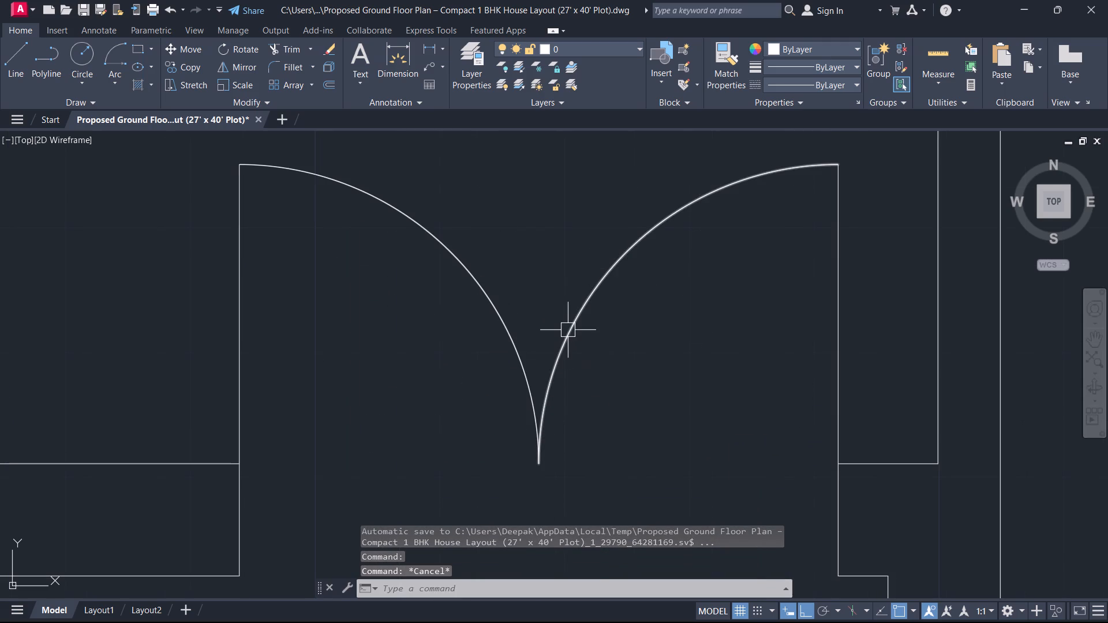
pyautogui.scroll(6, 495, 310)
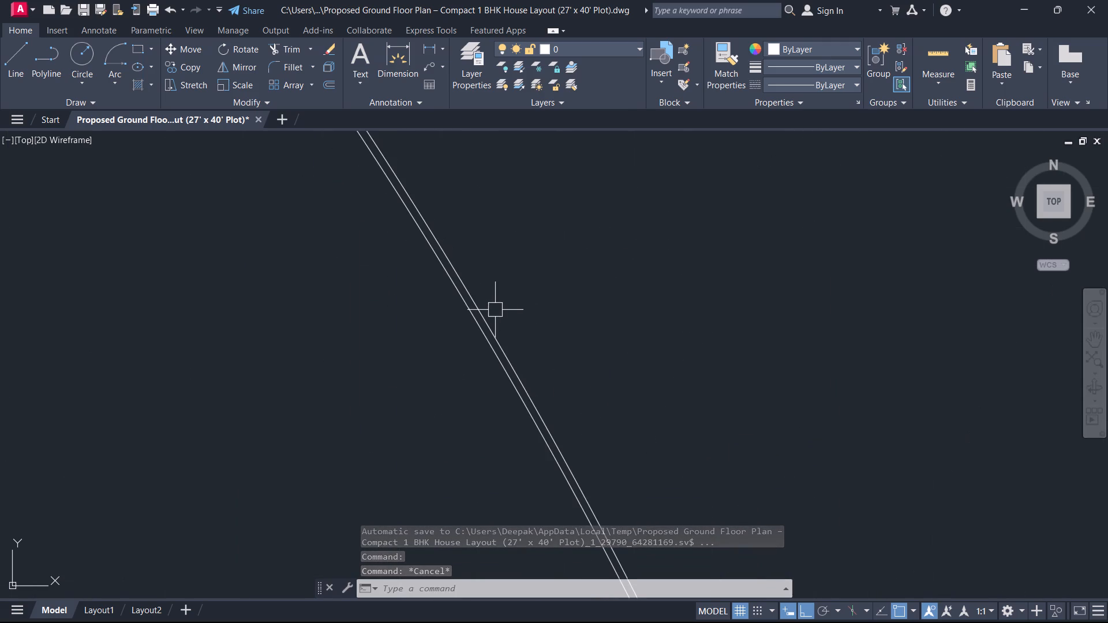
pyautogui.click(484, 340)
pyautogui.scroll(-14, 485, 363)
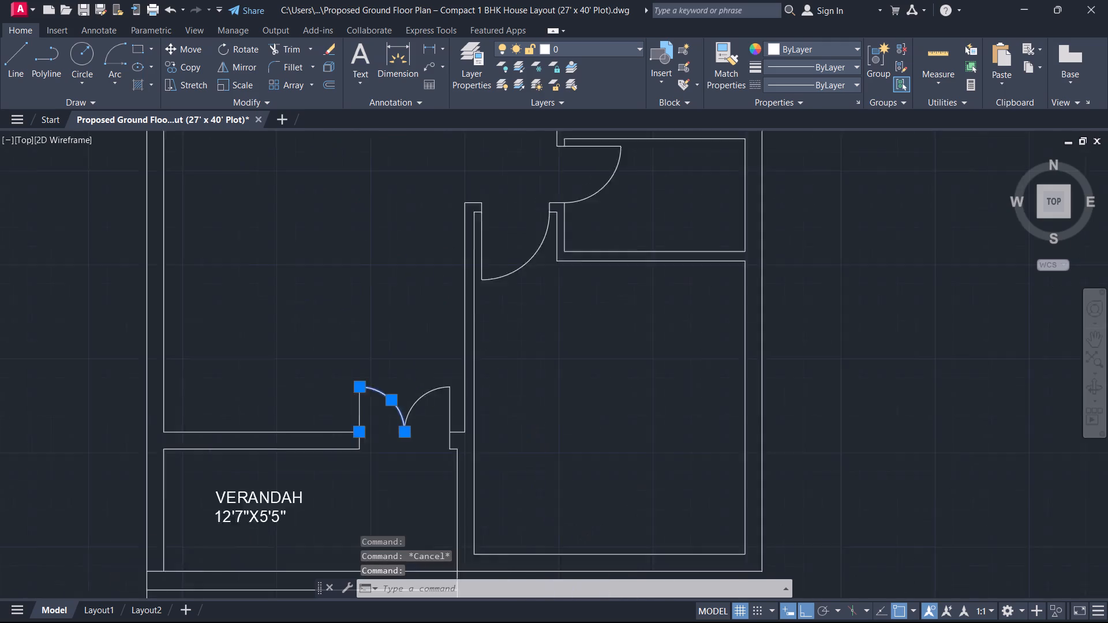
pyautogui.scroll(5, 370, 425)
pyautogui.scroll(4, 420, 410)
pyautogui.scroll(1, 205, 526)
pyautogui.moveTo(205, 526); pyautogui.dragTo(313, 449, button='middle')
pyautogui.scroll(1, 205, 526)
pyautogui.scroll(-3, 313, 449)
pyautogui.scroll(-6, 436, 386)
pyautogui.scroll(5, 510, 341)
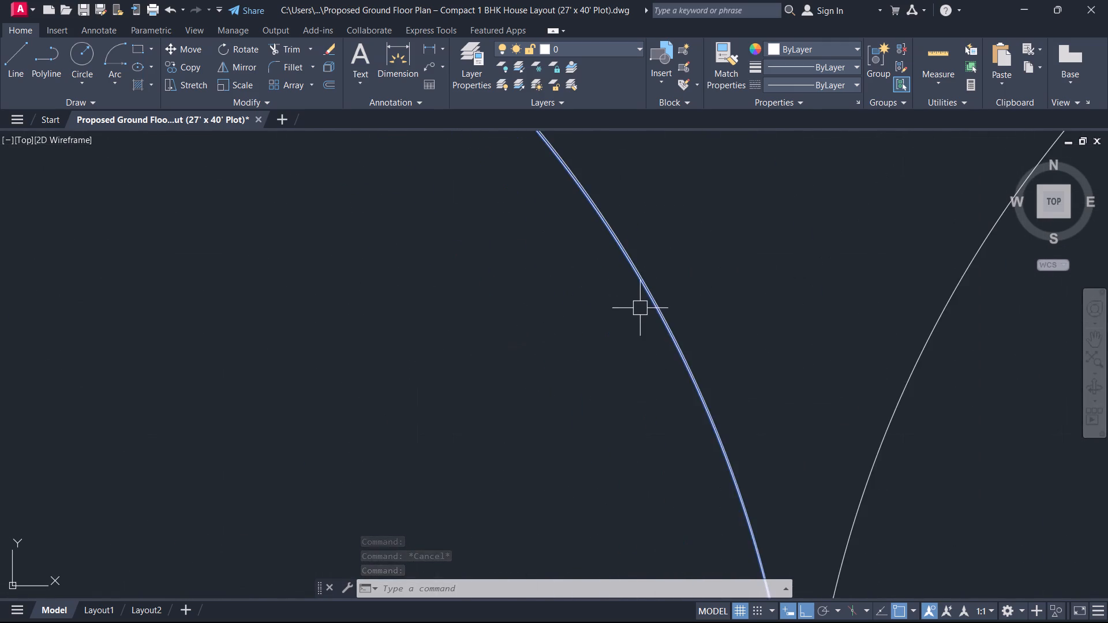
pyautogui.scroll(2, 646, 303)
pyautogui.press('Delete')
pyautogui.scroll(-5, 615, 347)
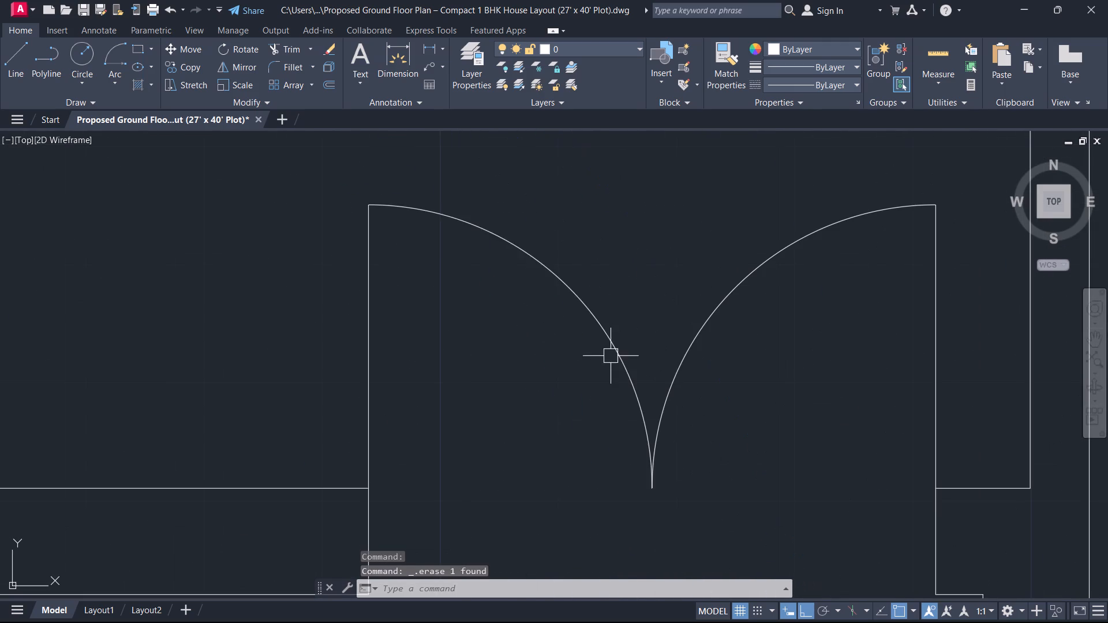
# Check the remaining left swing arc's centre point against the left jamb's upper corner.
pyautogui.click(620, 346)
pyautogui.scroll(4, 384, 508)
pyautogui.scroll(4, 320, 421)
pyautogui.scroll(-5, 320, 421)
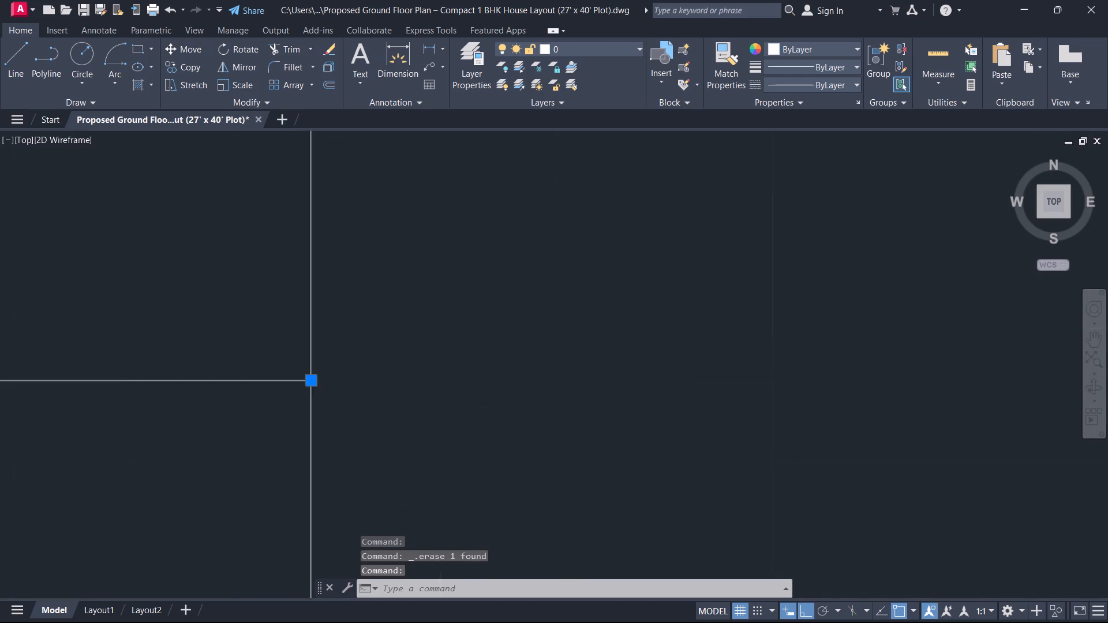
pyautogui.press('Escape')
pyautogui.press('Escape')
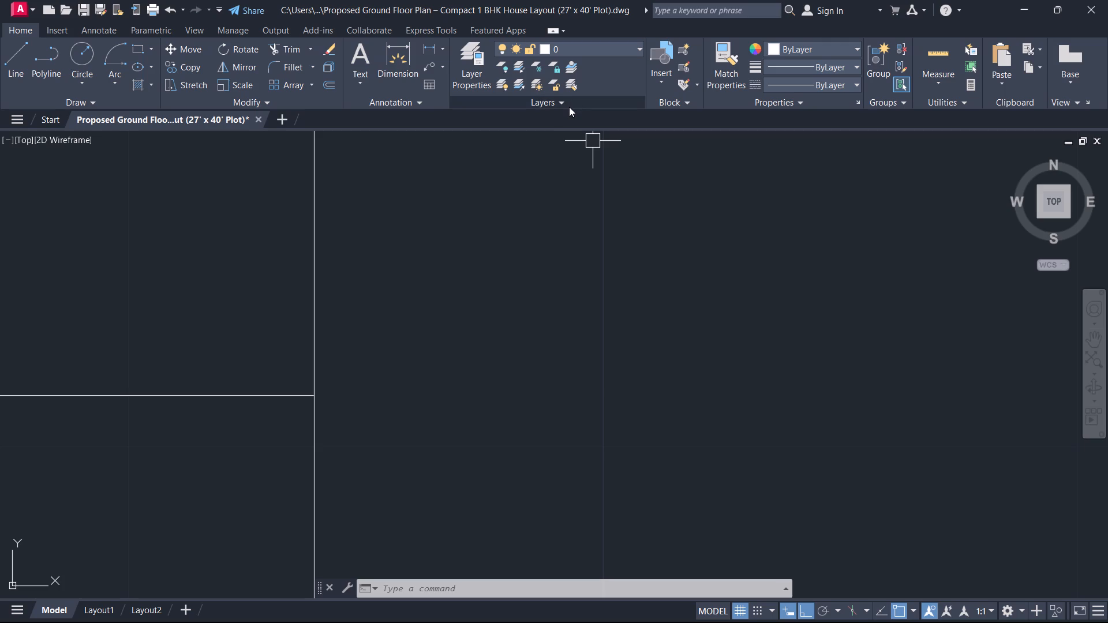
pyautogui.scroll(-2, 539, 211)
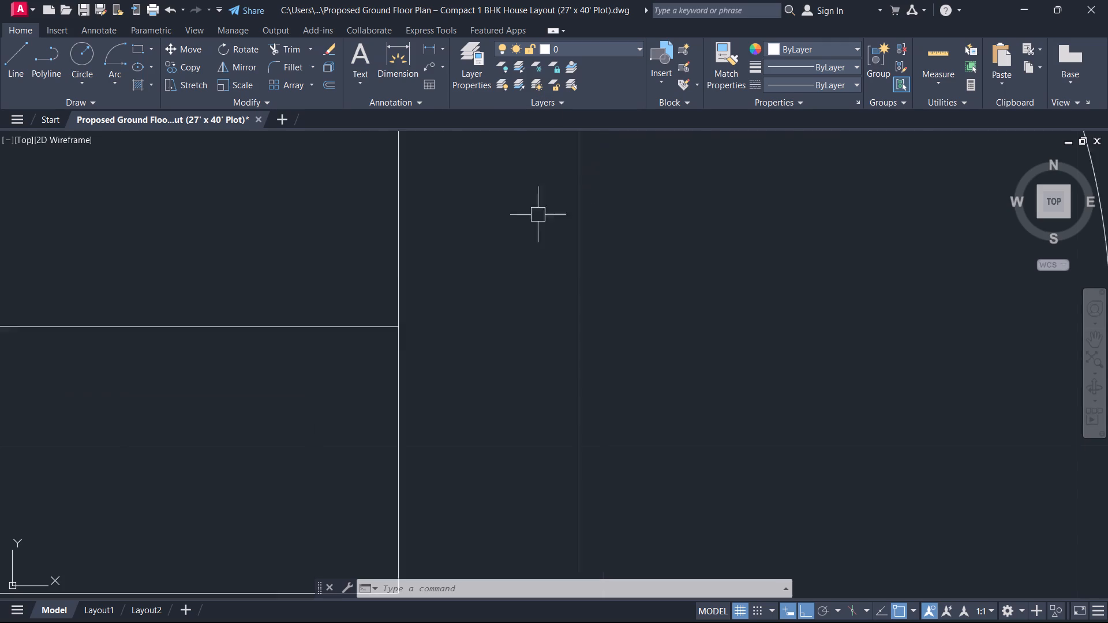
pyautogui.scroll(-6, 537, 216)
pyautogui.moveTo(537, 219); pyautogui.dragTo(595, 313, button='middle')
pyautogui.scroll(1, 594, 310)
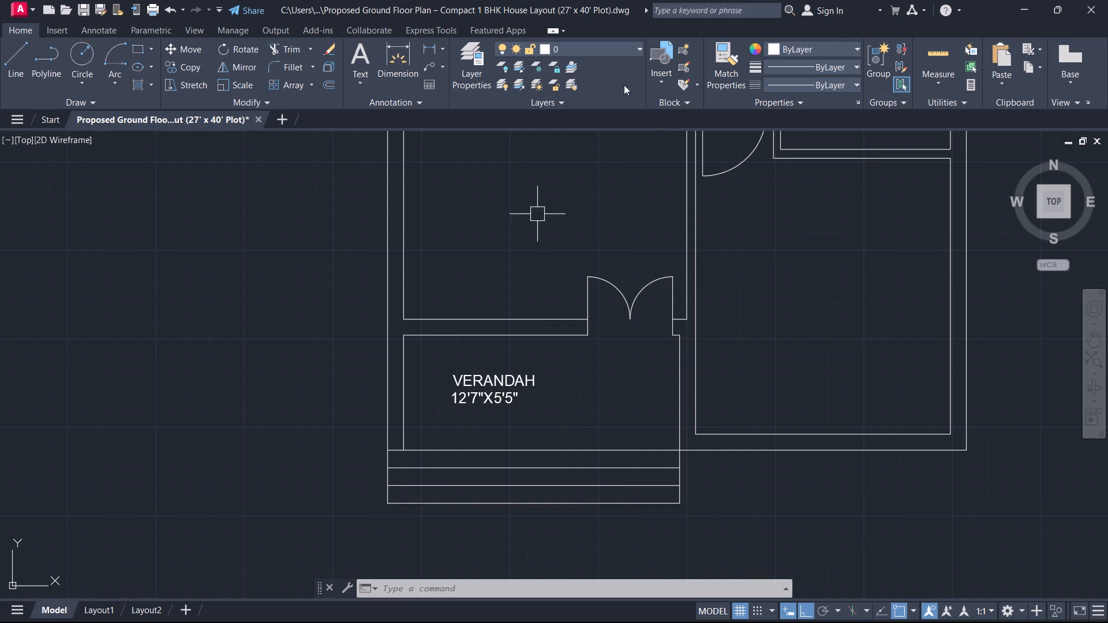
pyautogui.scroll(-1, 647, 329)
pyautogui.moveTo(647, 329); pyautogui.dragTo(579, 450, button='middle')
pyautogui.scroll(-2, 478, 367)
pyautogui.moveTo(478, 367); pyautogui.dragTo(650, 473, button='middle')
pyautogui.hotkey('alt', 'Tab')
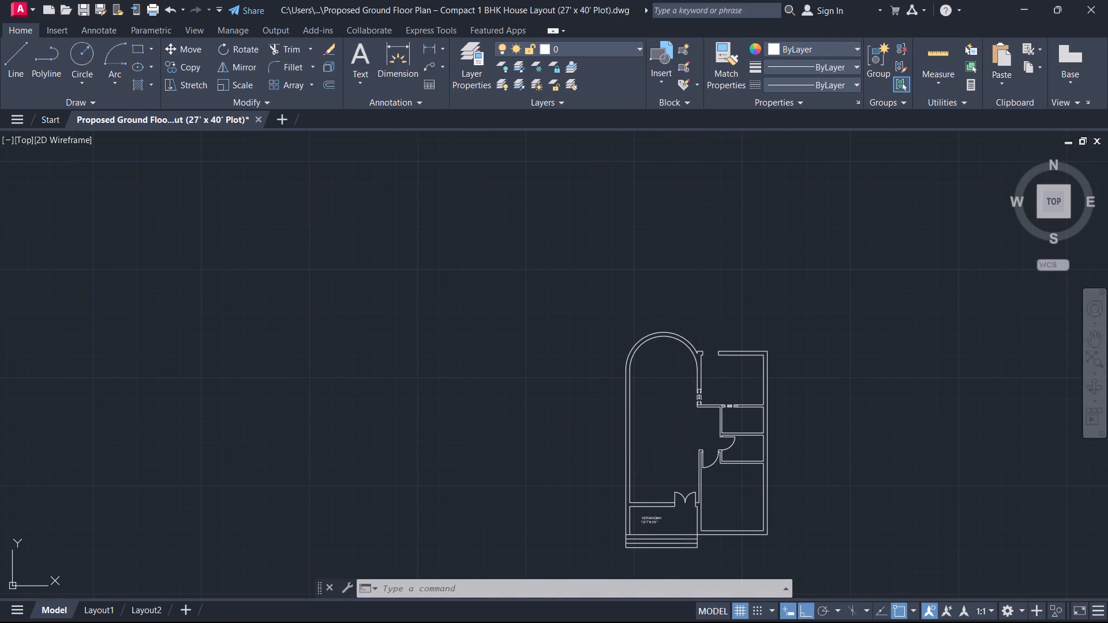
# Look over the ground floor plan around the arched room, the window openings and the doors.
pyautogui.hotkey('alt', 'Tab')
pyautogui.moveTo(647, 462); pyautogui.dragTo(545, 372, button='middle')
pyautogui.scroll(1, 547, 375)
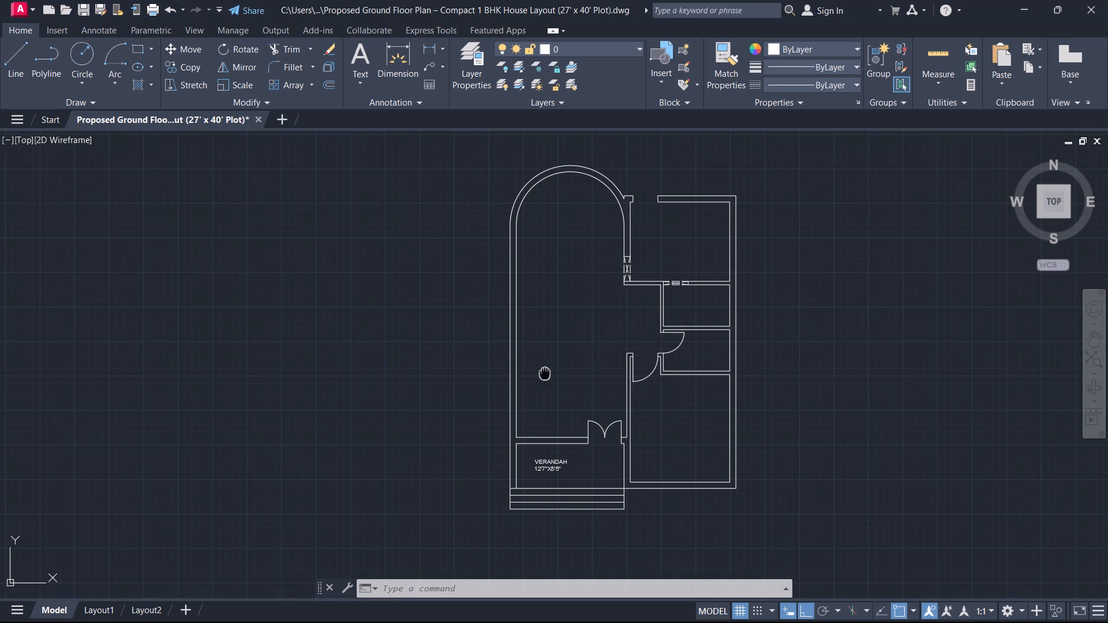
pyautogui.scroll(1, 596, 291)
pyautogui.moveTo(602, 292); pyautogui.dragTo(569, 365, button='middle')
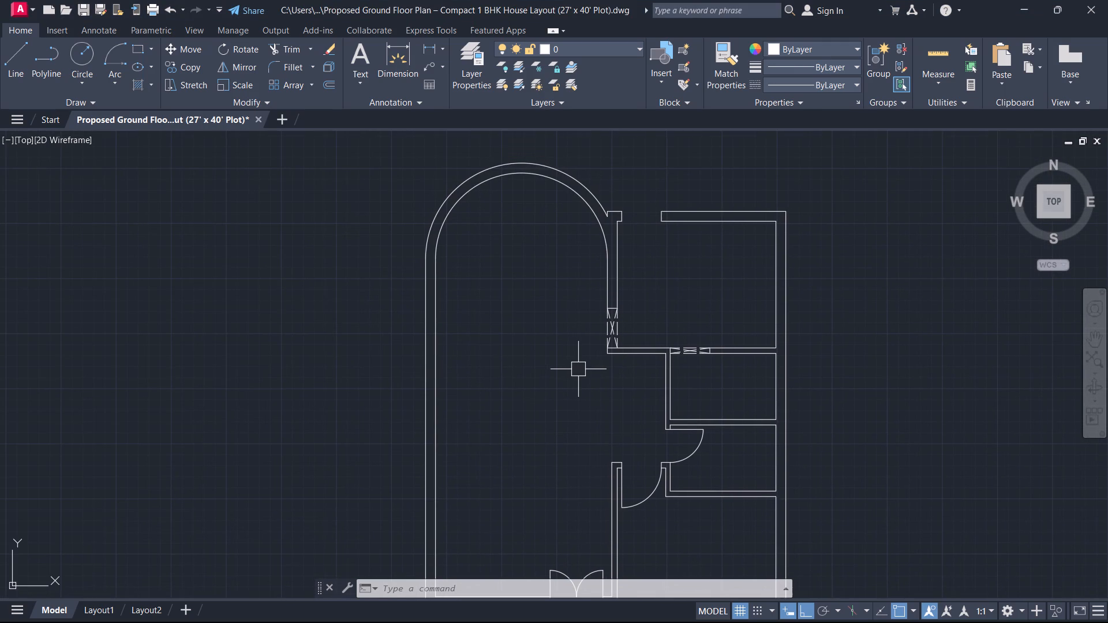
pyautogui.moveTo(602, 406); pyautogui.dragTo(602, 400, button='middle')
pyautogui.moveTo(602, 400); pyautogui.dragTo(687, 123, button='middle')
pyautogui.moveTo(596, 215); pyautogui.dragTo(597, 444, button='middle')
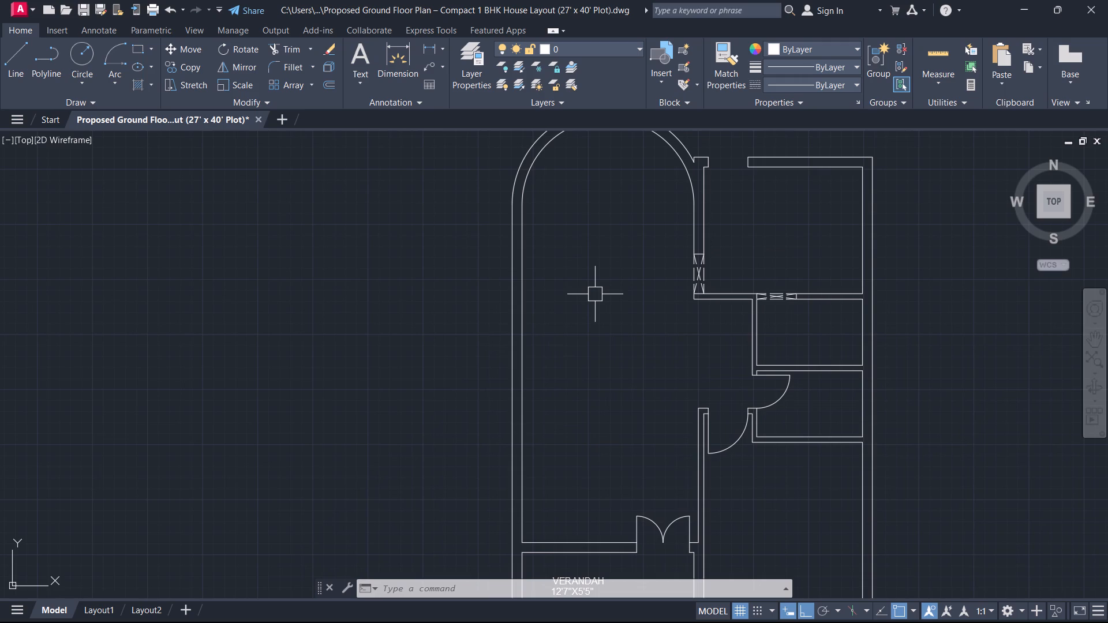
# Offset the inner arc of the curved wall 4' toward the inside of the arched room.
pyautogui.moveTo(609, 271); pyautogui.dragTo(556, 313, button='middle')
pyautogui.write('O')
pyautogui.press('space')
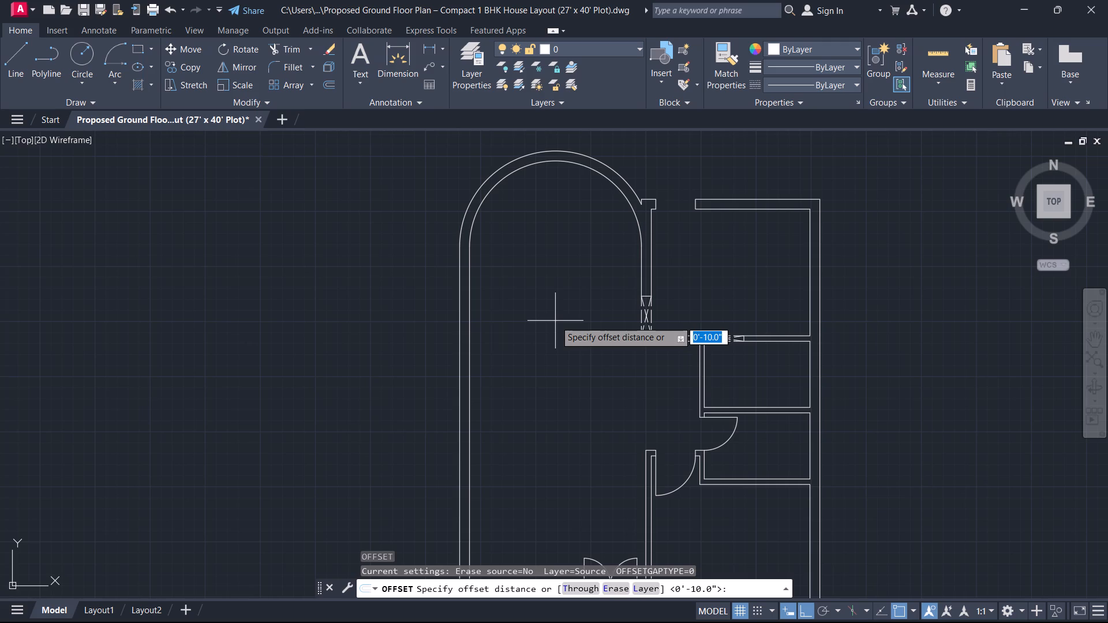
pyautogui.press('4')
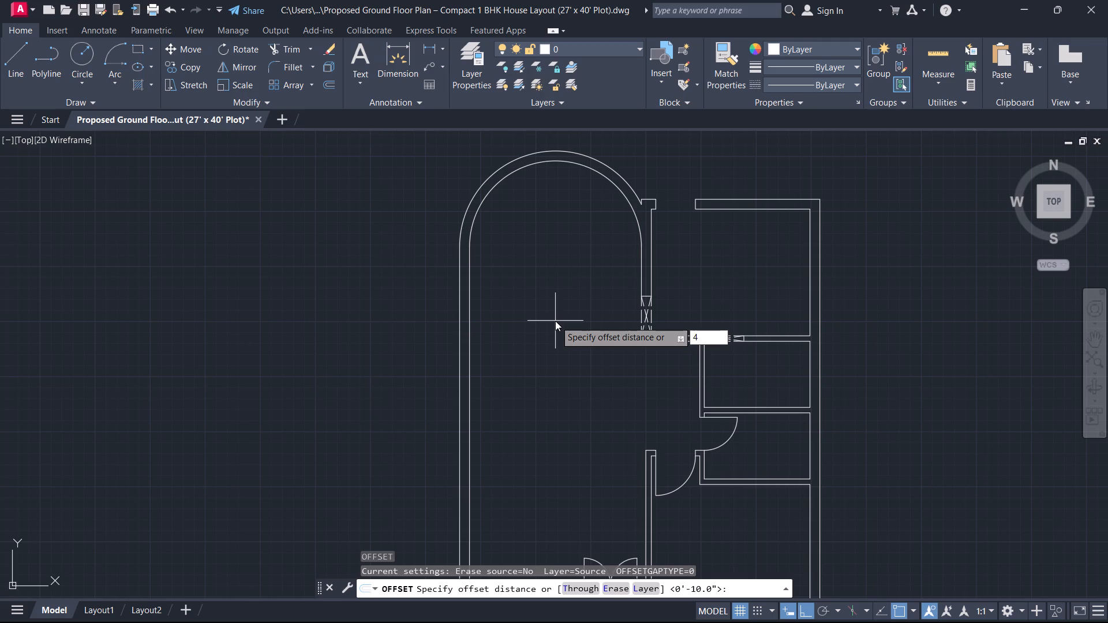
pyautogui.press("'")
pyautogui.press('Return')
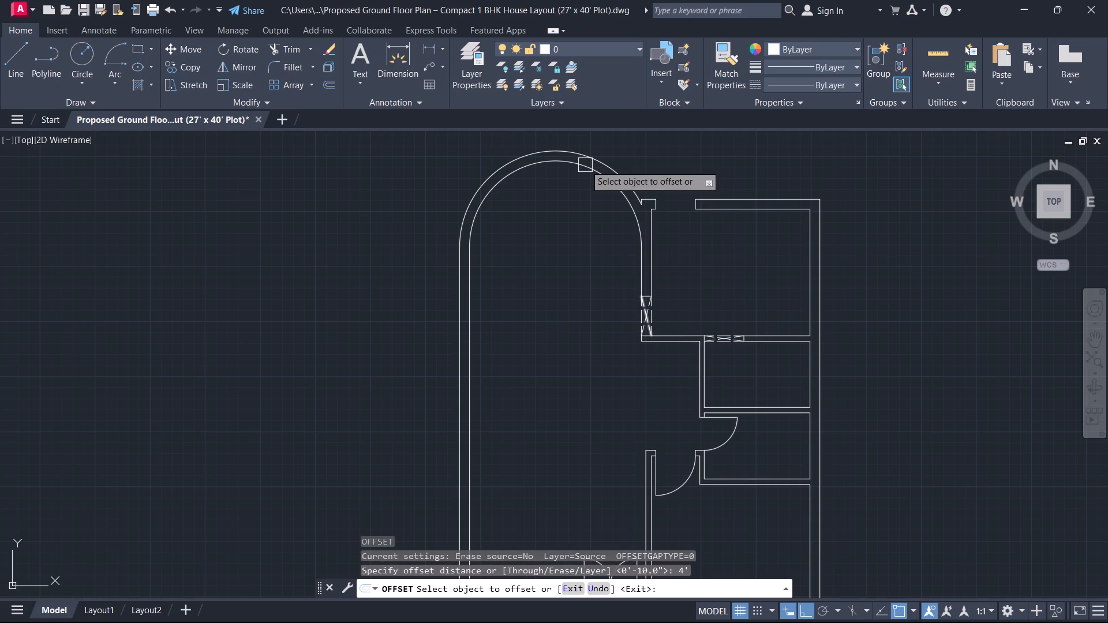
pyautogui.click(571, 166)
pyautogui.click(570, 209)
pyautogui.press('Escape')
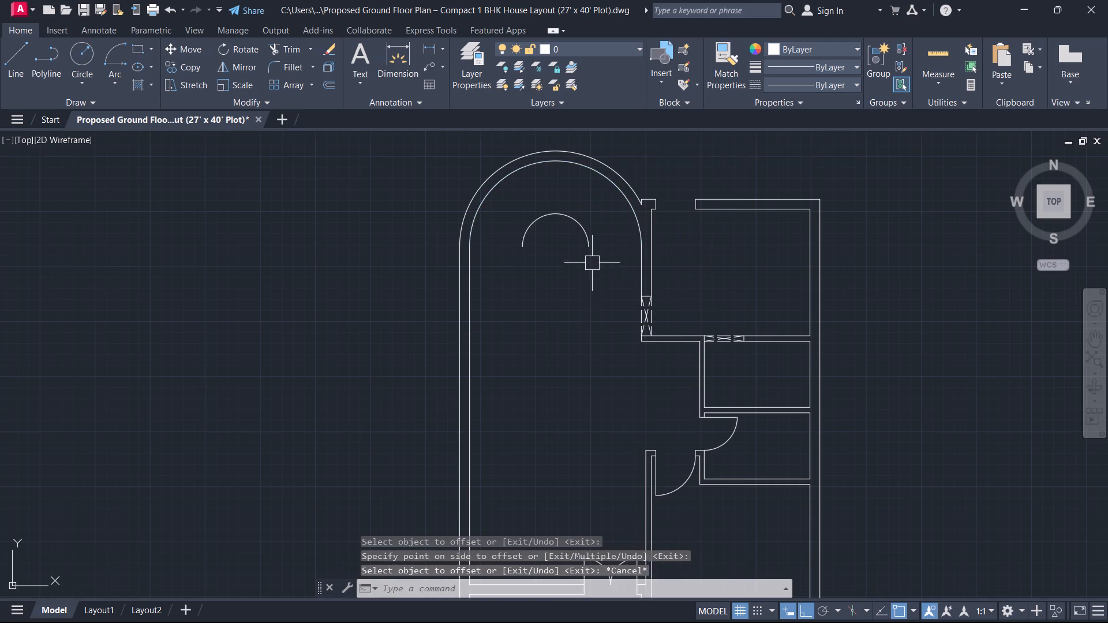
# Draw a horizontal tread line from the new arc's right end to the inner face of the right wall.
pyautogui.scroll(2, 592, 260)
pyautogui.write('L')
pyautogui.press('space')
pyautogui.click(586, 236)
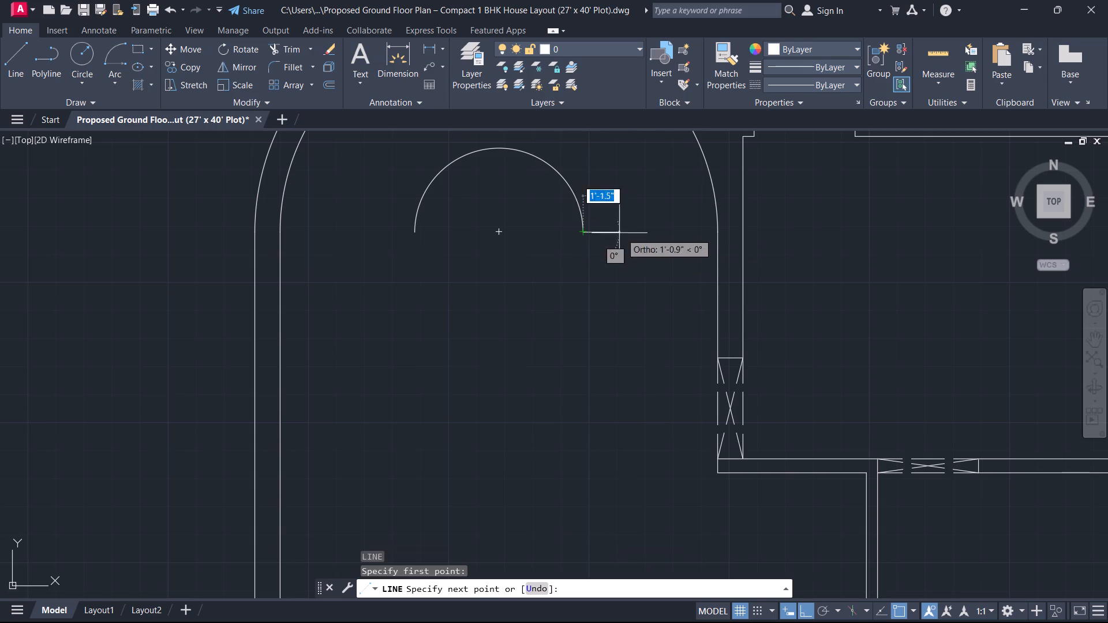
pyautogui.click(717, 231)
pyautogui.press('Escape')
# Path-array the horizontal tread line along the small inner arc with 10" between items.
pyautogui.scroll(-1, 632, 265)
pyautogui.moveTo(632, 265); pyautogui.dragTo(655, 308, button='middle')
pyautogui.scroll(2, 636, 294)
pyautogui.click(650, 286)
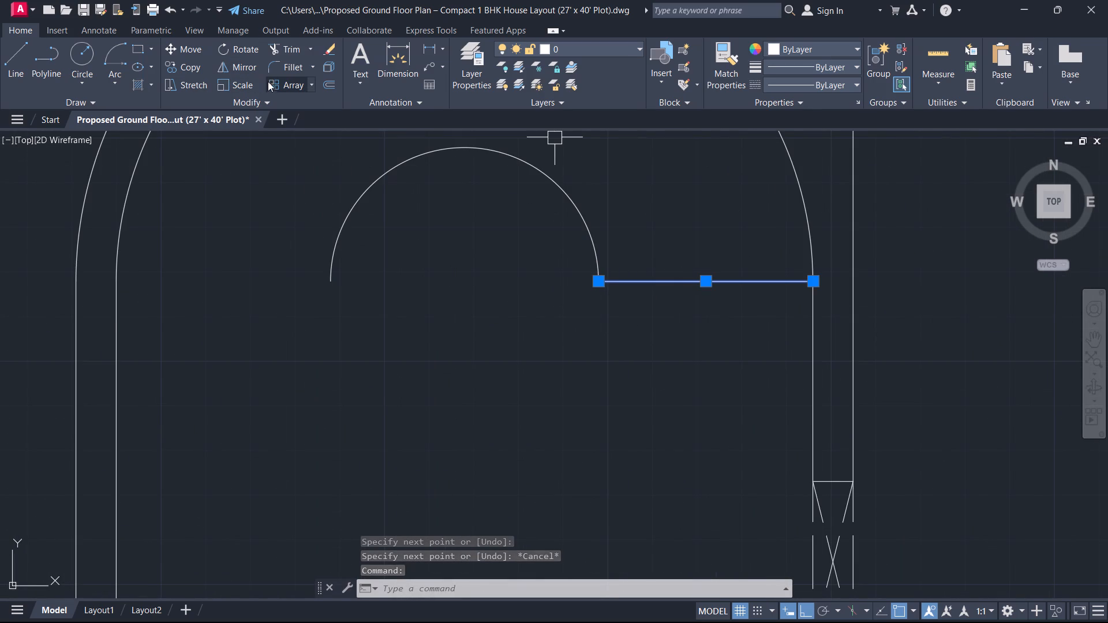
pyautogui.write('AR')
pyautogui.press('space')
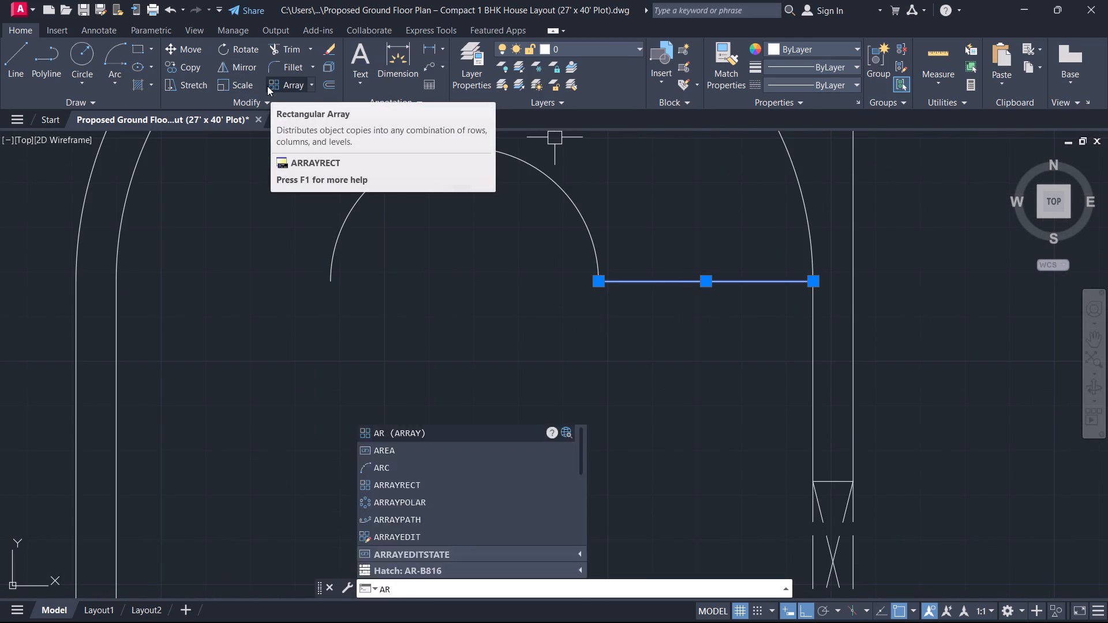
pyautogui.moveTo(338, 192); pyautogui.dragTo(312, 148)
pyautogui.moveTo(451, 185); pyautogui.dragTo(362, 337, button='middle')
pyautogui.scroll(-1, 451, 185)
pyautogui.scroll(1, 363, 339)
pyautogui.click(449, 318)
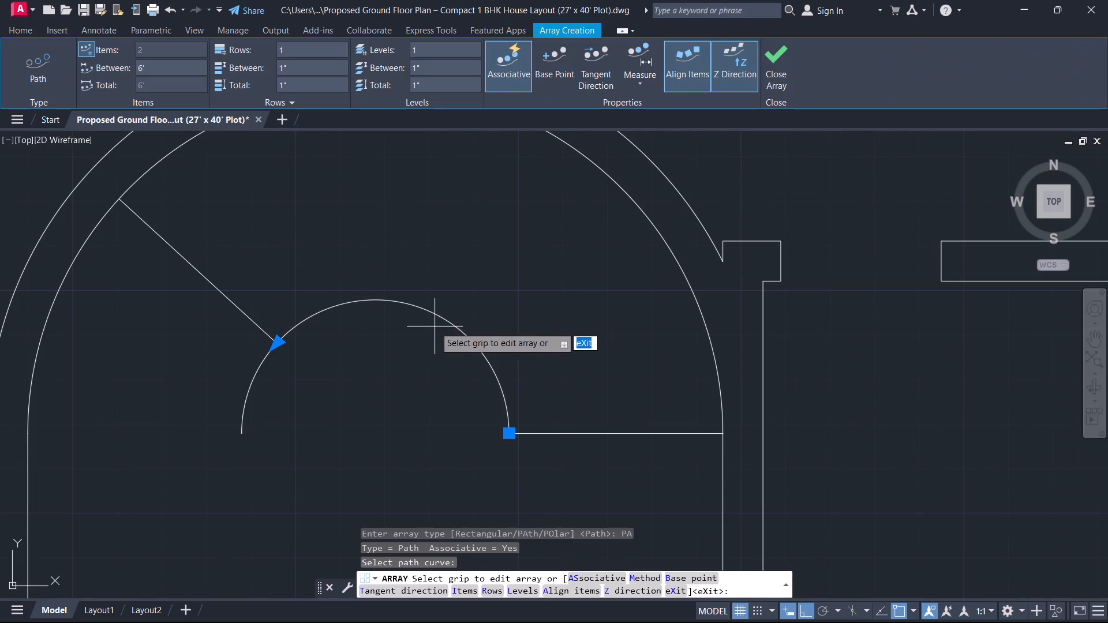
pyautogui.click(156, 70)
pyautogui.write('10')
pyautogui.press('Return')
pyautogui.scroll(-3, 371, 180)
pyautogui.press('Escape')
pyautogui.scroll(2, 376, 265)
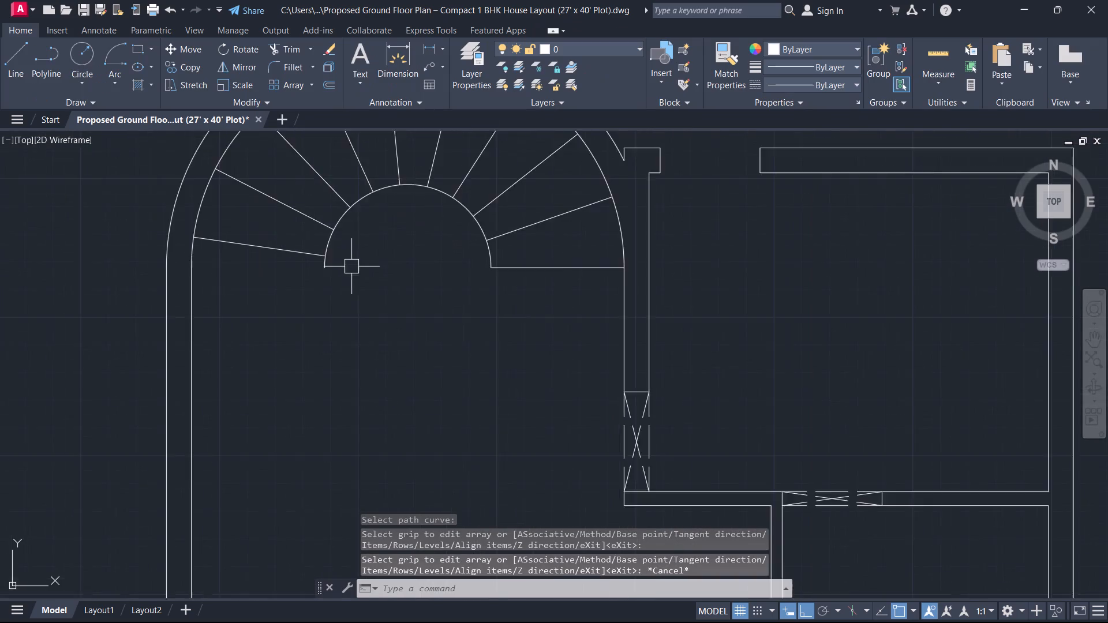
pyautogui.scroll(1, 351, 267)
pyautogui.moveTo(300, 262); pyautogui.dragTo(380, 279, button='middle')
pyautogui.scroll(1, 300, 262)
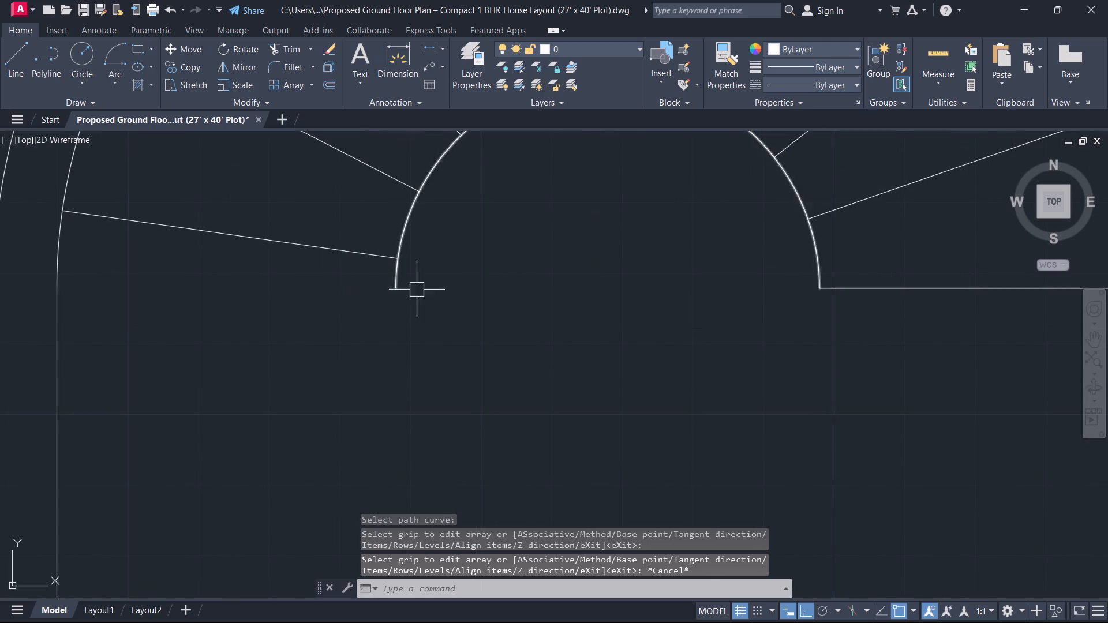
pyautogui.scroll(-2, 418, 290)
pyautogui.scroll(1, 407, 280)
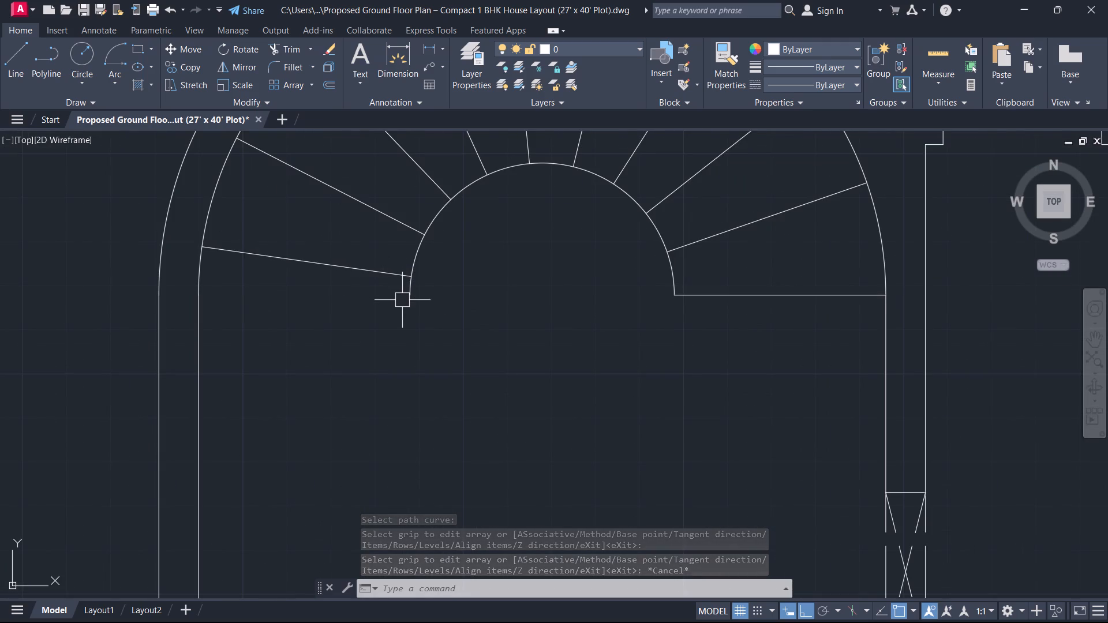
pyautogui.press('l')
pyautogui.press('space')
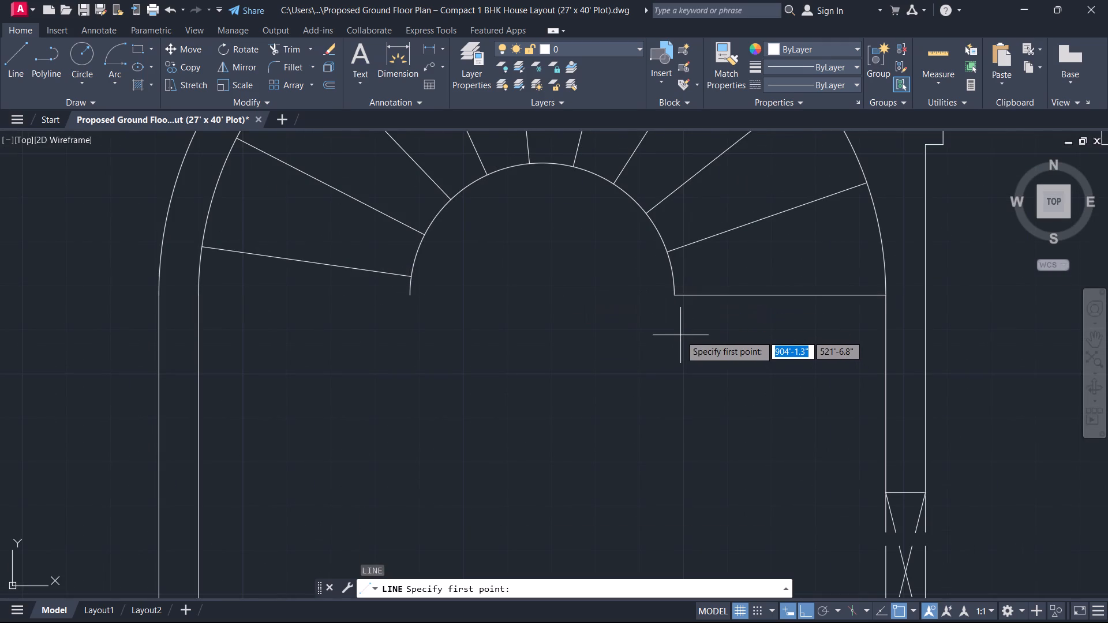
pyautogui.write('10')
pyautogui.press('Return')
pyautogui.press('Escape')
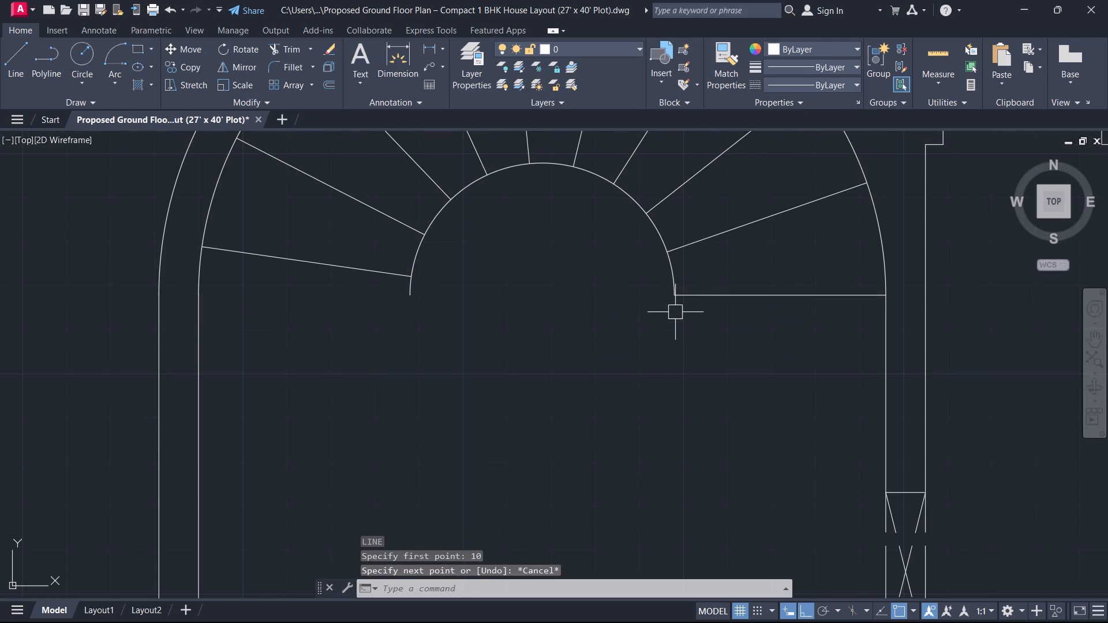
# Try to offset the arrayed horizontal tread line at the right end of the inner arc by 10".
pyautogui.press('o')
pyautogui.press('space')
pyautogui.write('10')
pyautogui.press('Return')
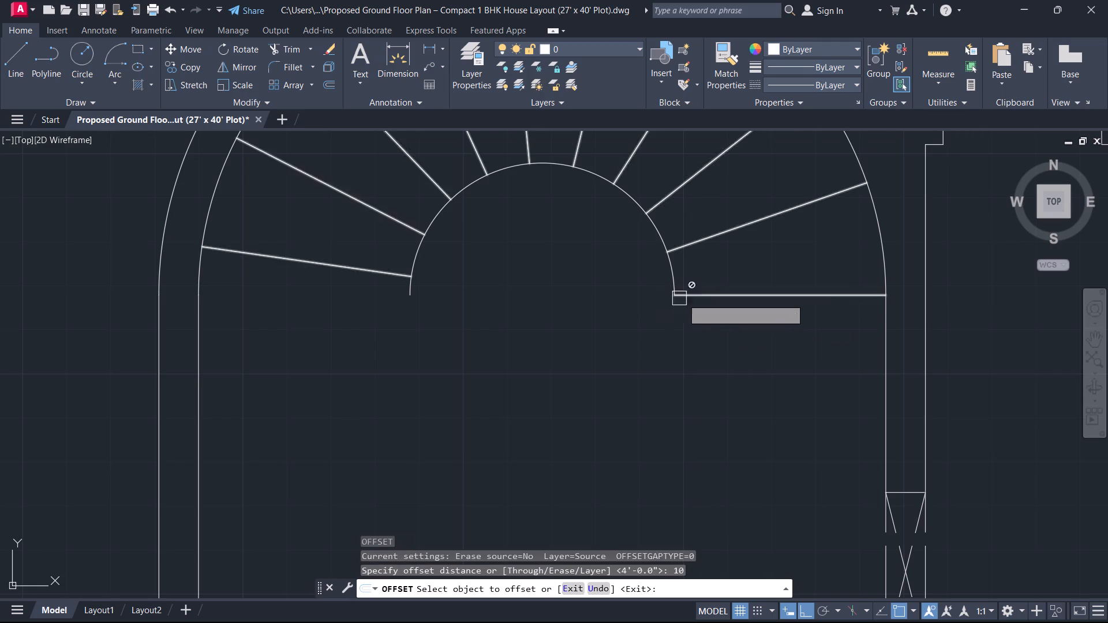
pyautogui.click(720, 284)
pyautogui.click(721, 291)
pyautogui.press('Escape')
# Explode the path array of stair treads into separate lines.
pyautogui.moveTo(729, 307); pyautogui.dragTo(710, 288)
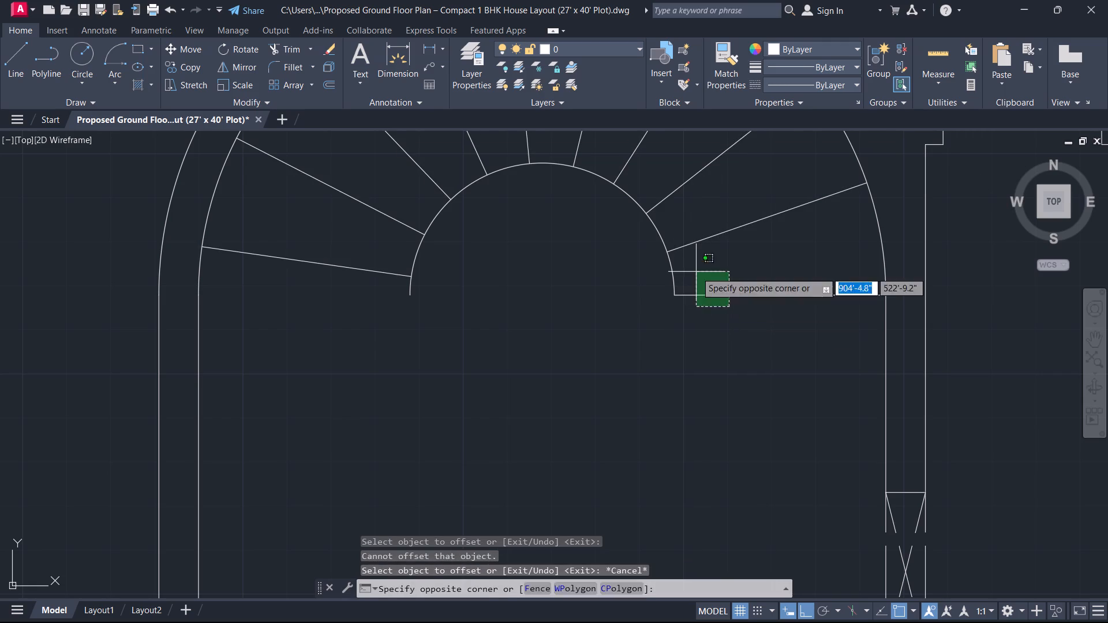
pyautogui.click(696, 272)
pyautogui.write('X')
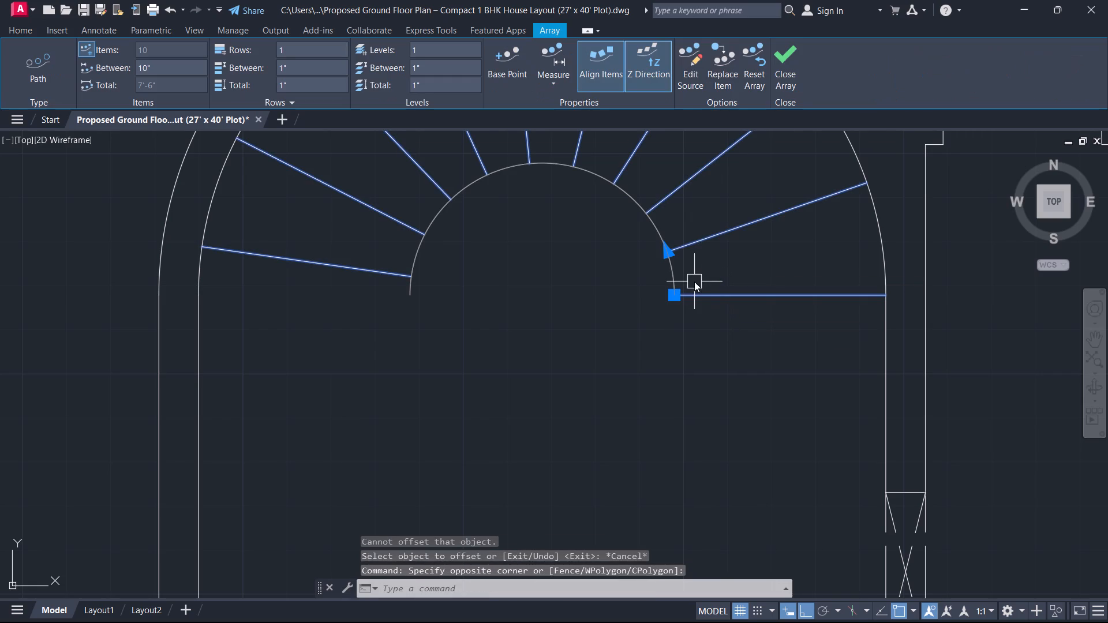
pyautogui.press('space')
# Offset the right horizontal tread downward four times in succession at 10" to form the straight flight.
pyautogui.write('O')
pyautogui.press('space')
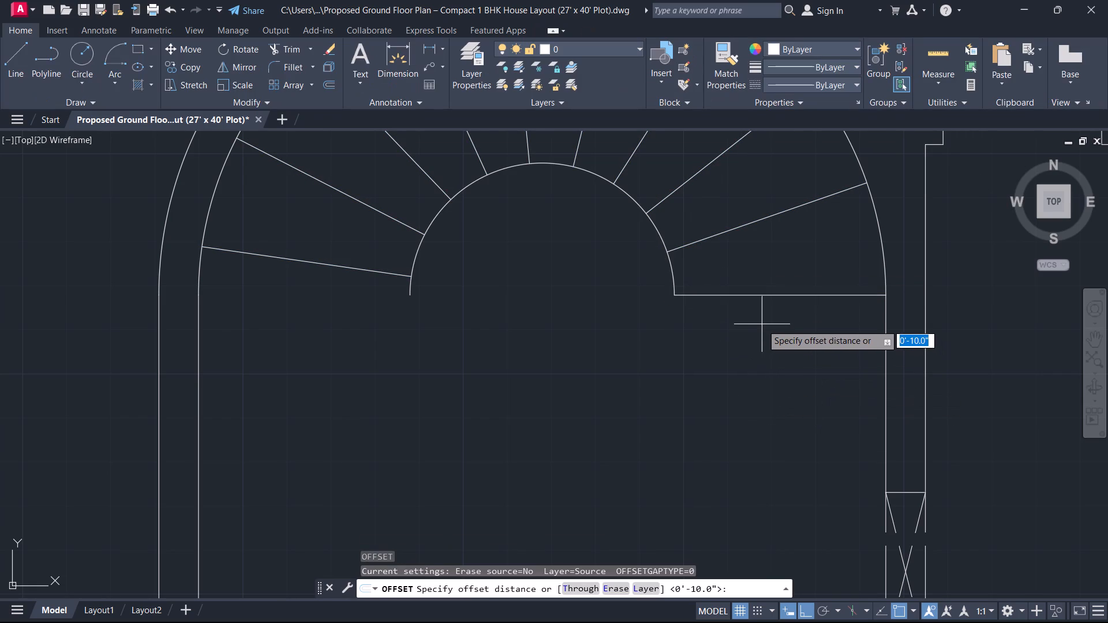
pyautogui.write('10')
pyautogui.press('Return')
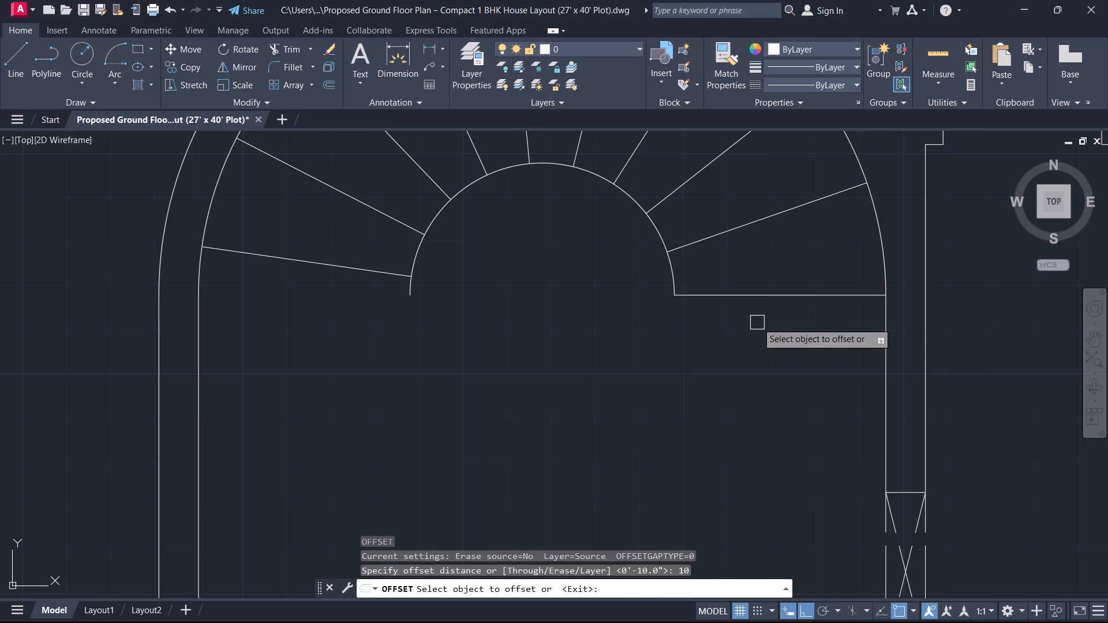
pyautogui.click(759, 298)
pyautogui.click(757, 355)
pyautogui.click(769, 334)
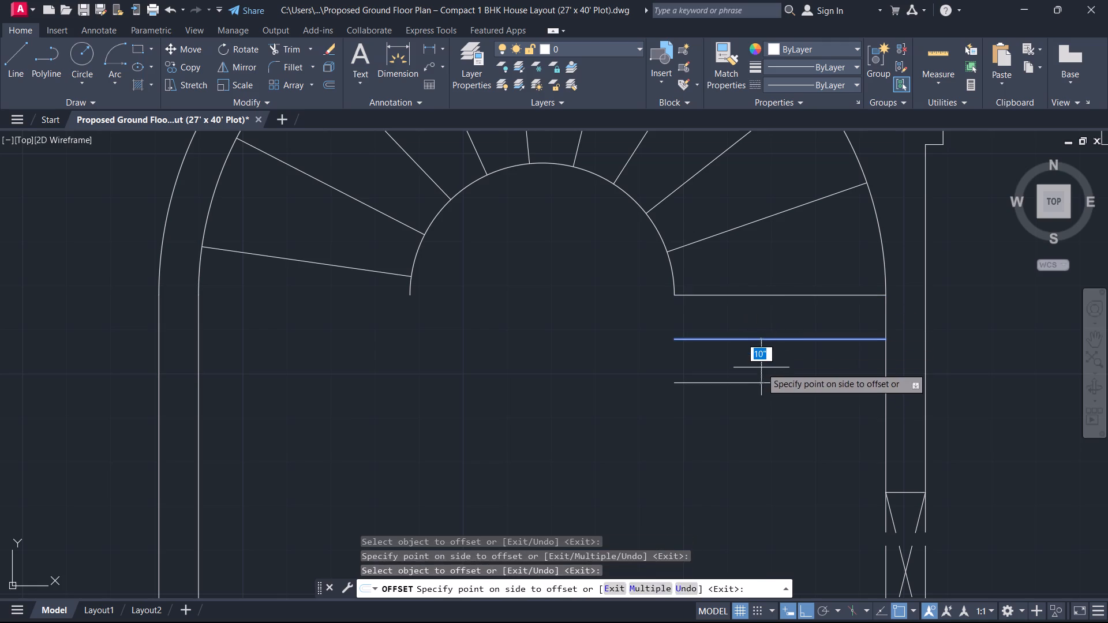
pyautogui.click(762, 374)
pyautogui.click(753, 387)
pyautogui.click(761, 451)
pyautogui.scroll(-2, 712, 494)
pyautogui.moveTo(710, 495); pyautogui.dragTo(914, 348, button='middle')
pyautogui.scroll(1, 914, 348)
pyautogui.click(934, 305)
pyautogui.click(930, 352)
pyautogui.moveTo(946, 358); pyautogui.dragTo(817, 344, button='middle')
pyautogui.scroll(1, 945, 358)
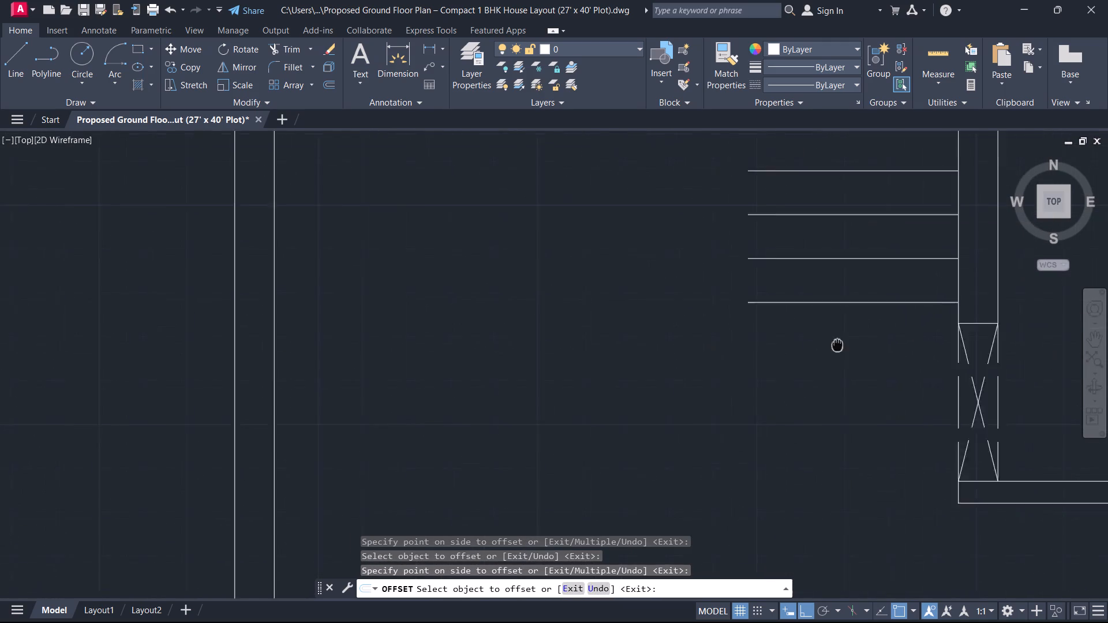
pyautogui.moveTo(817, 344); pyautogui.dragTo(755, 346, button='middle')
pyautogui.press('Escape')
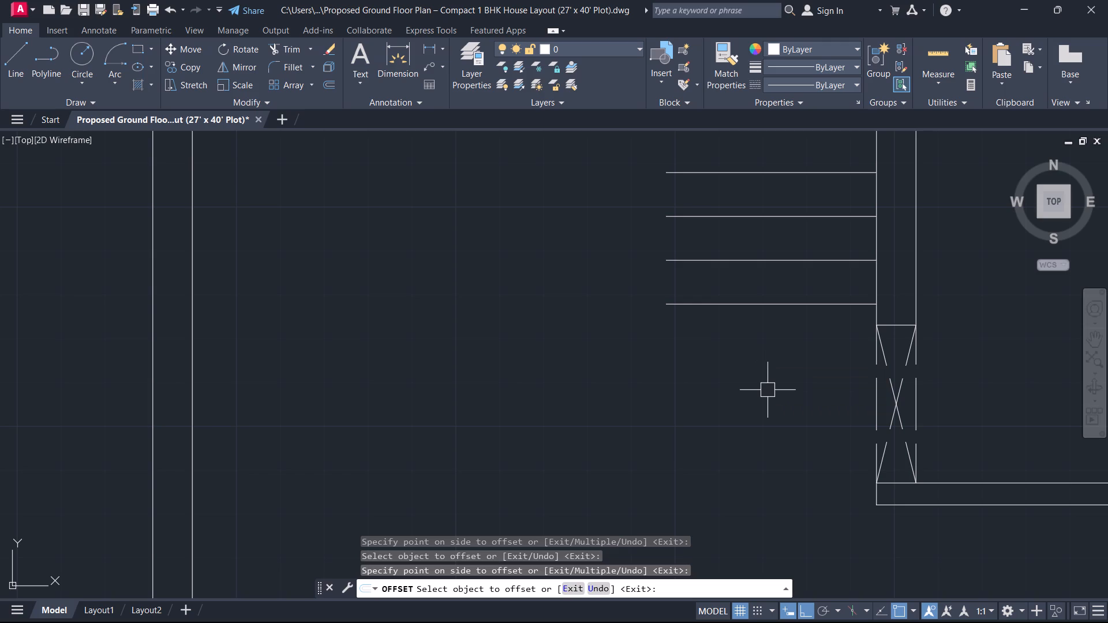
# Mirror the four straight treads to the left about a vertical line through the inner arc's midpoint, keeping the originals.
pyautogui.click(785, 354)
pyautogui.moveTo(706, 246); pyautogui.dragTo(714, 367, button='middle')
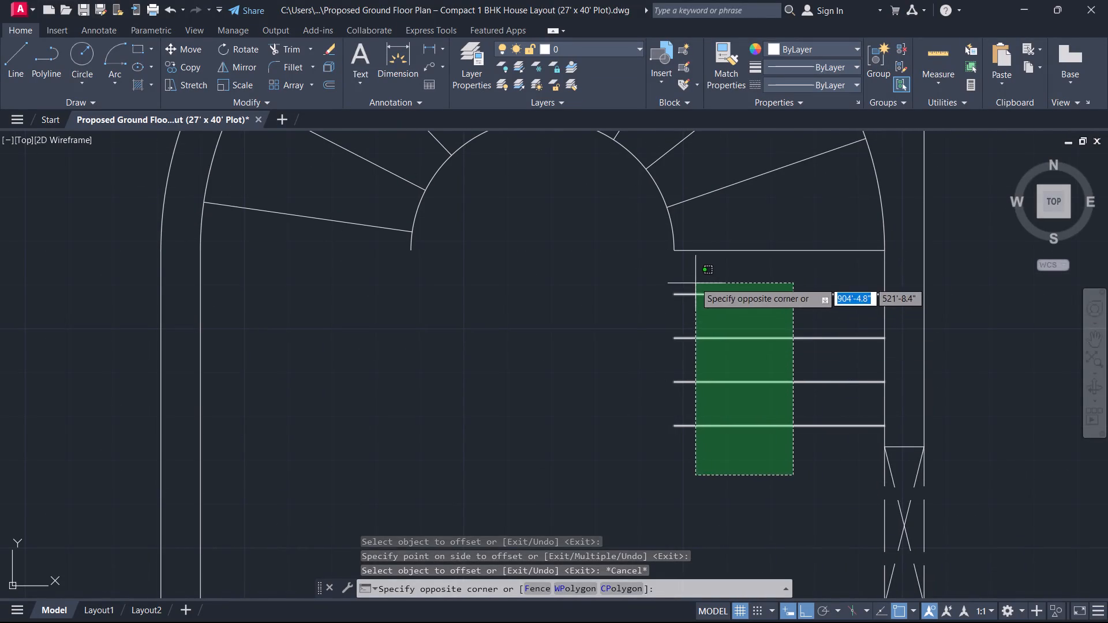
pyautogui.click(695, 282)
pyautogui.scroll(-1, 645, 314)
pyautogui.moveTo(639, 315); pyautogui.dragTo(635, 352, button='middle')
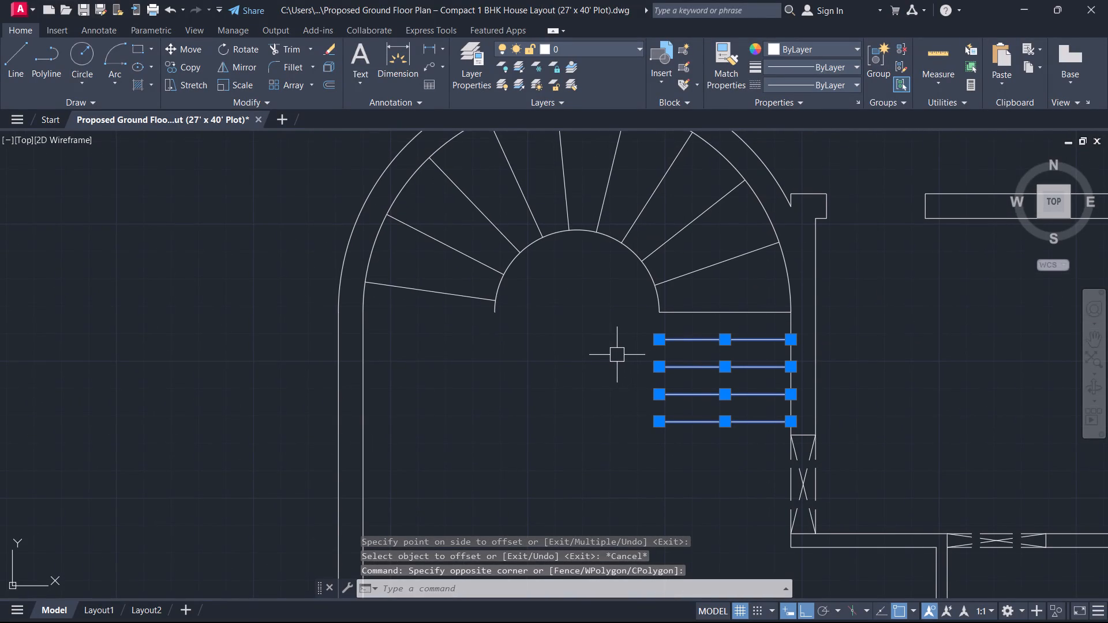
pyautogui.press('m')
pyautogui.write('I')
pyautogui.press('space')
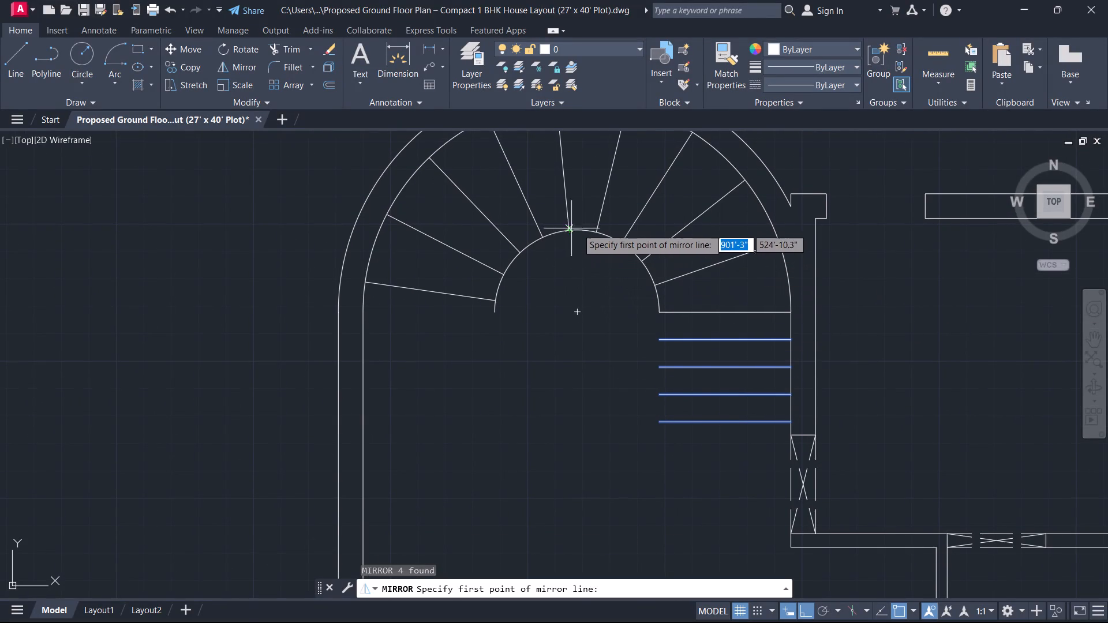
pyautogui.click(579, 226)
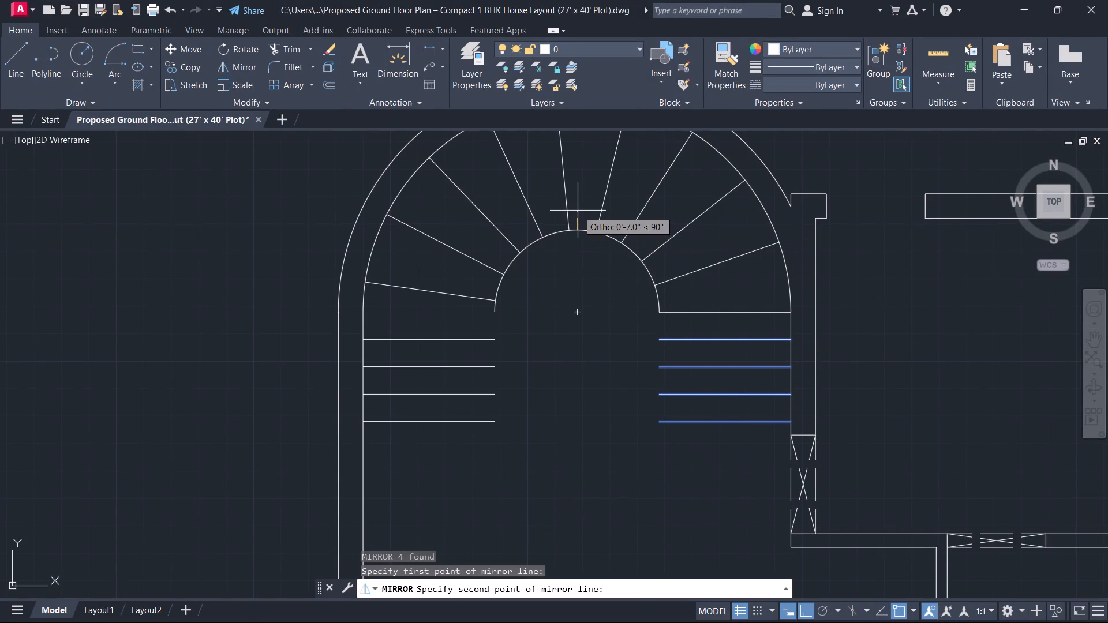
pyautogui.click(578, 211)
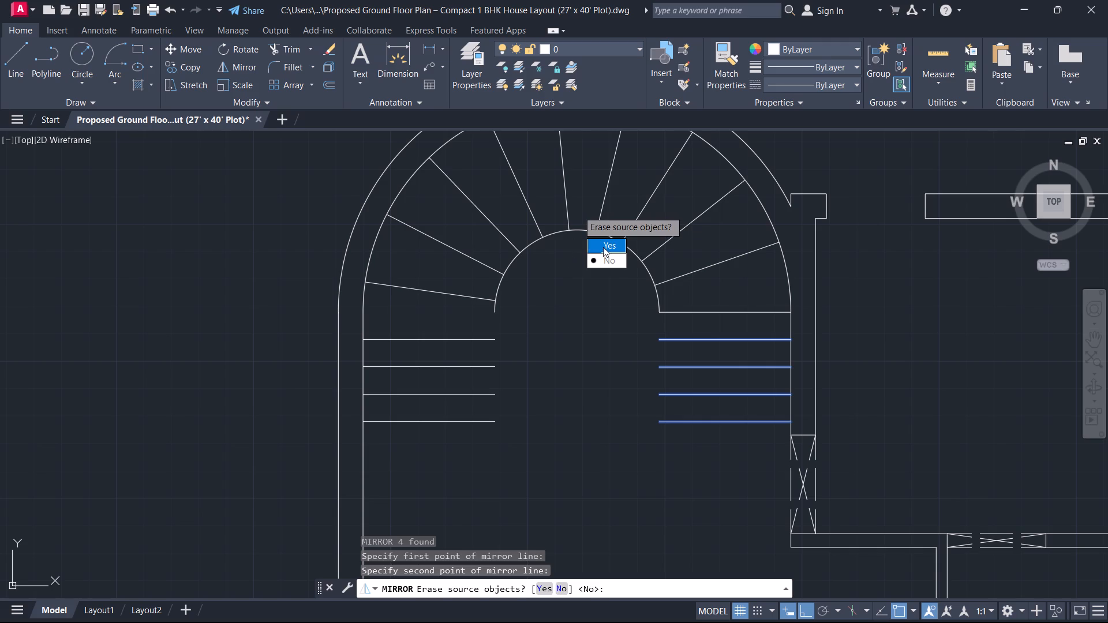
pyautogui.moveTo(606, 256); pyautogui.dragTo(578, 211)
pyautogui.press('Escape')
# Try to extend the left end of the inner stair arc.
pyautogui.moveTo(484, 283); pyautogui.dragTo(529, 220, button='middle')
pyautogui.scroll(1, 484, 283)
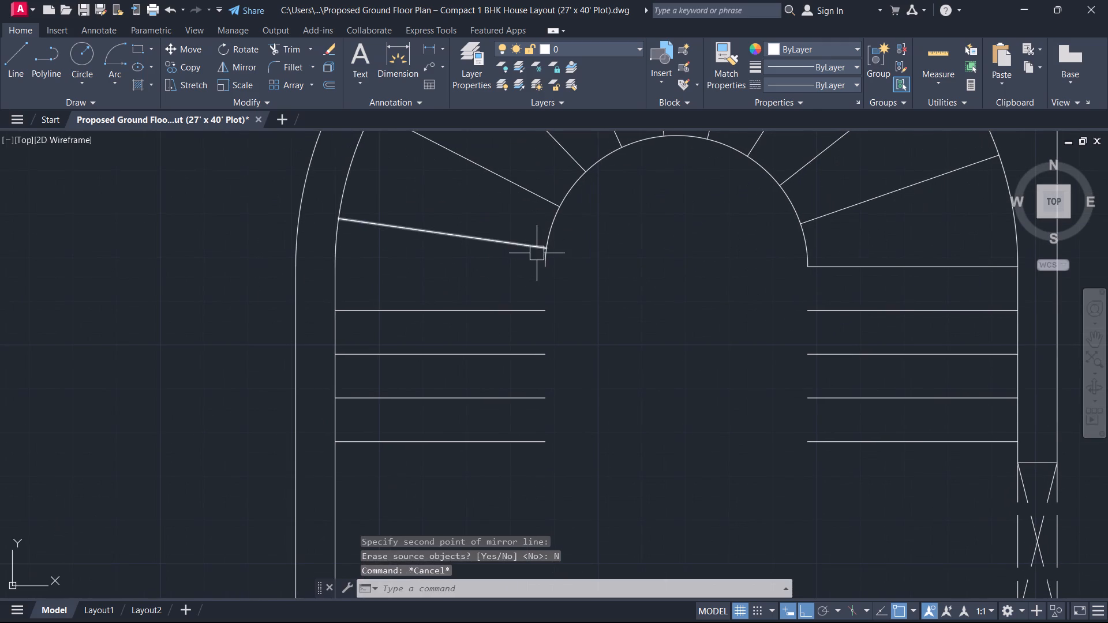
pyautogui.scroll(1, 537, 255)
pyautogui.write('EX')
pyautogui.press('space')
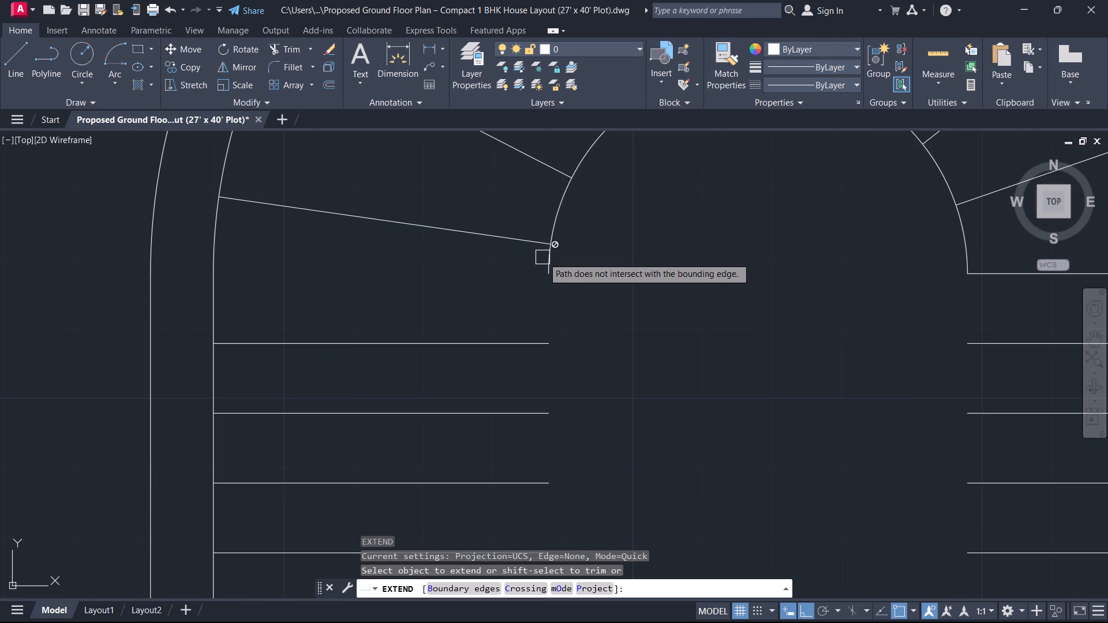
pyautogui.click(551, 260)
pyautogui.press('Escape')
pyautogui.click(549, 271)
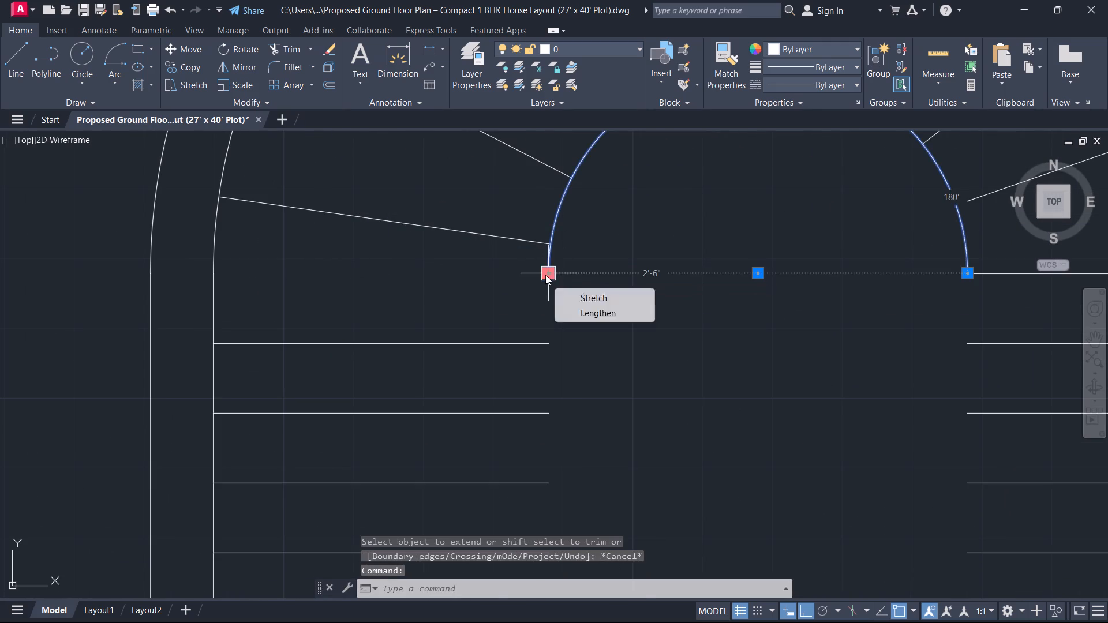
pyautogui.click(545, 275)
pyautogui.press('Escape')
# Draw a vertical line from the lowest left tread's inner end up to the left end of the inner stair arc.
pyautogui.scroll(-2, 584, 272)
pyautogui.moveTo(585, 272); pyautogui.dragTo(511, 278, button='middle')
pyautogui.scroll(1, 585, 272)
pyautogui.press('Escape')
pyautogui.press('l')
pyautogui.press('space')
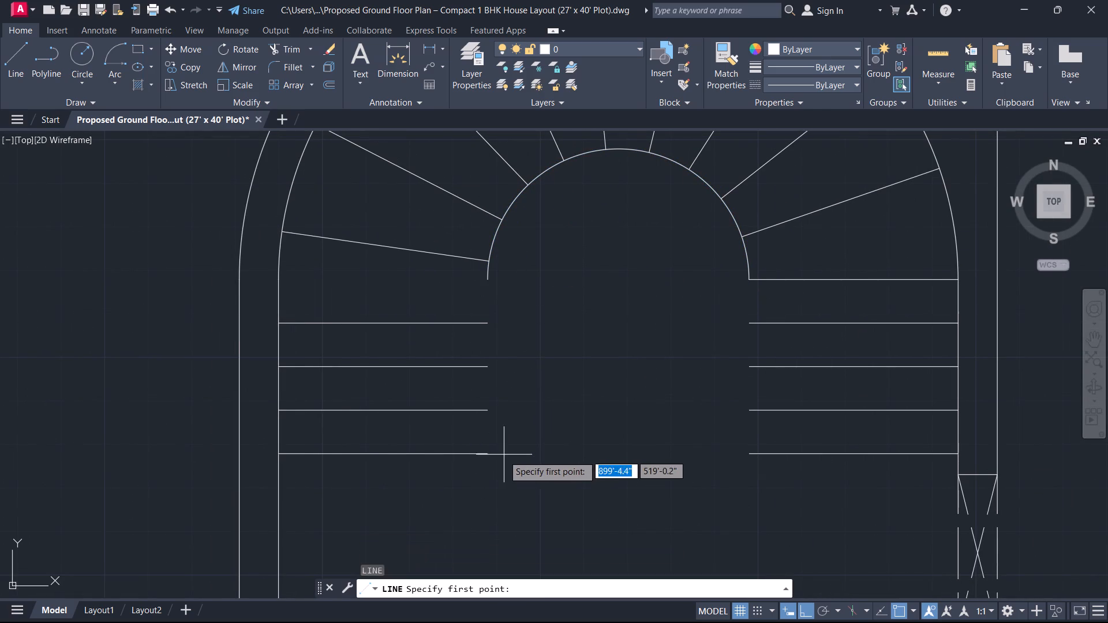
pyautogui.click(491, 459)
pyautogui.click(484, 276)
pyautogui.press('Escape')
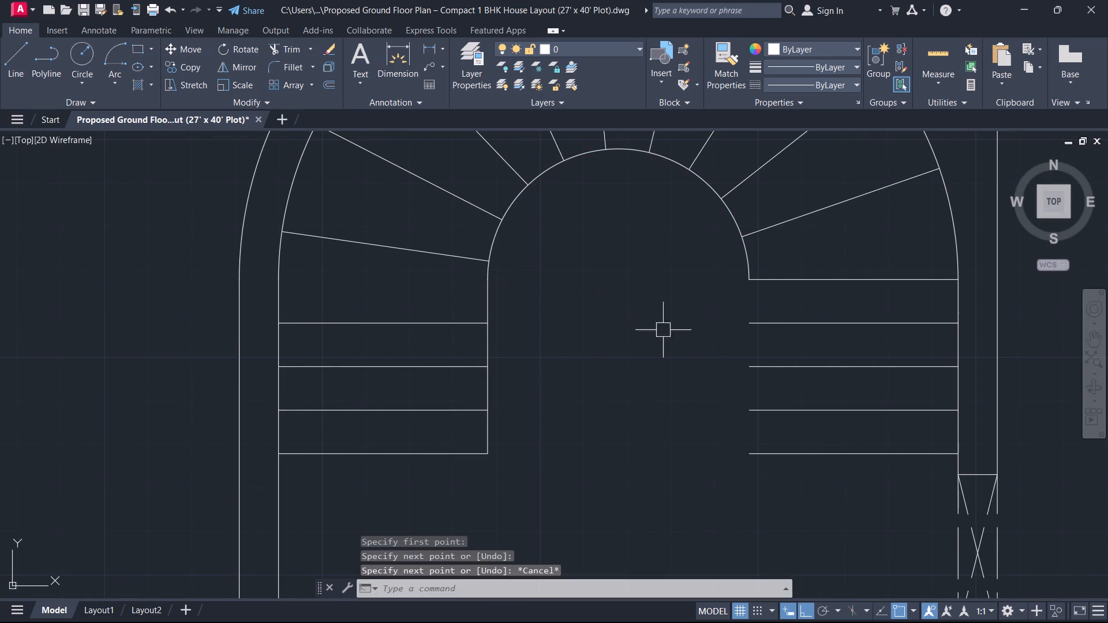
# Draw a vertical line from the lowest right tread's inner end up to the right end of the inner stair arc.
pyautogui.press('space')
pyautogui.moveTo(748, 455); pyautogui.dragTo(749, 439)
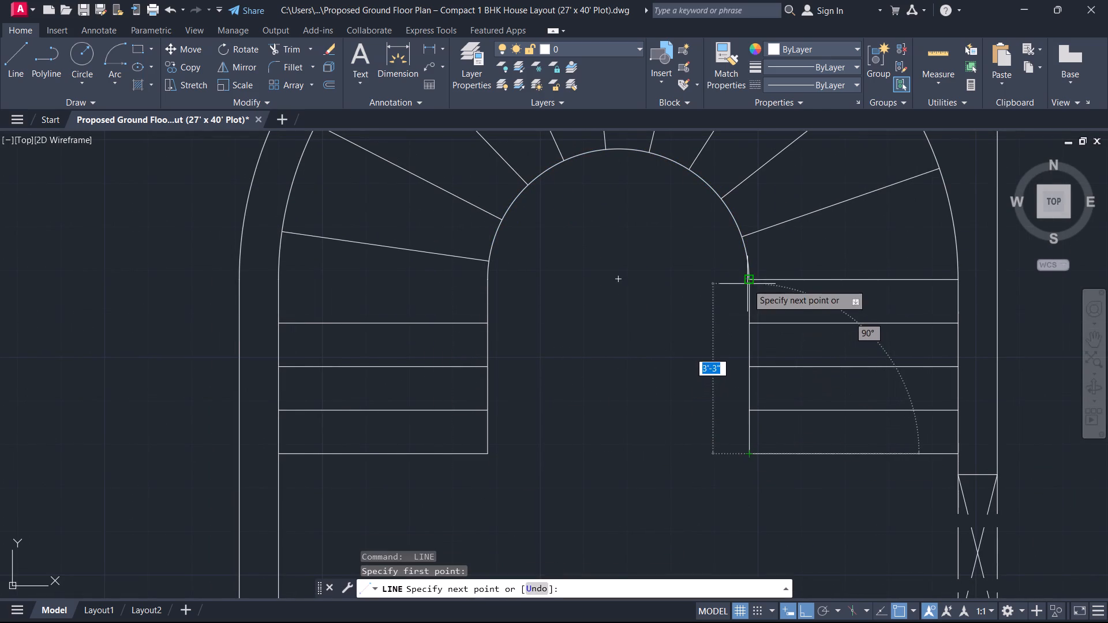
pyautogui.click(747, 282)
pyautogui.press('Escape')
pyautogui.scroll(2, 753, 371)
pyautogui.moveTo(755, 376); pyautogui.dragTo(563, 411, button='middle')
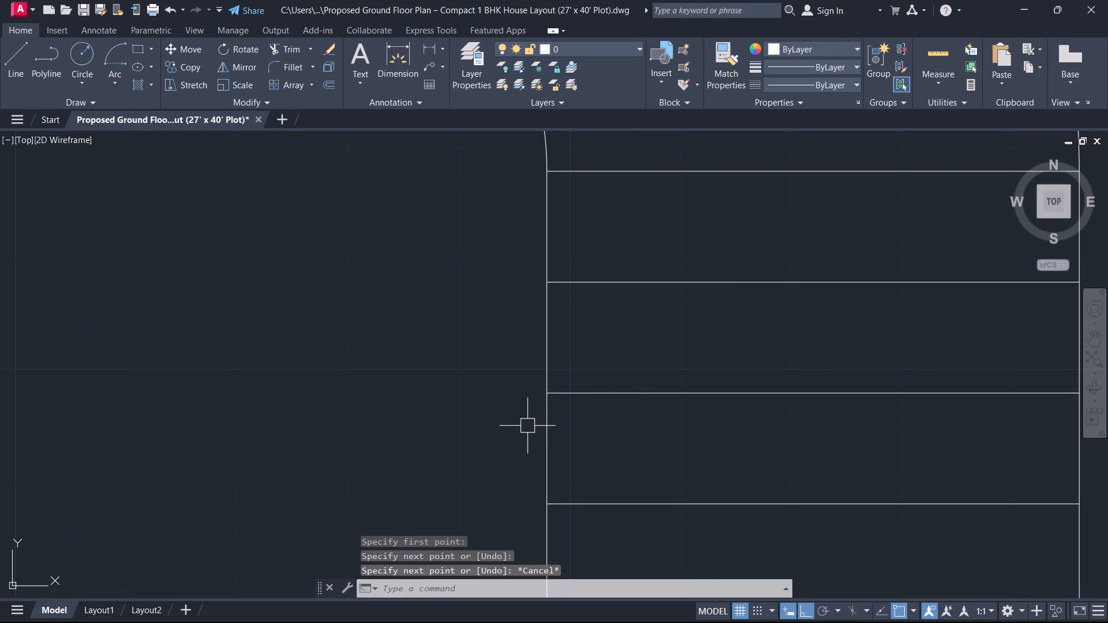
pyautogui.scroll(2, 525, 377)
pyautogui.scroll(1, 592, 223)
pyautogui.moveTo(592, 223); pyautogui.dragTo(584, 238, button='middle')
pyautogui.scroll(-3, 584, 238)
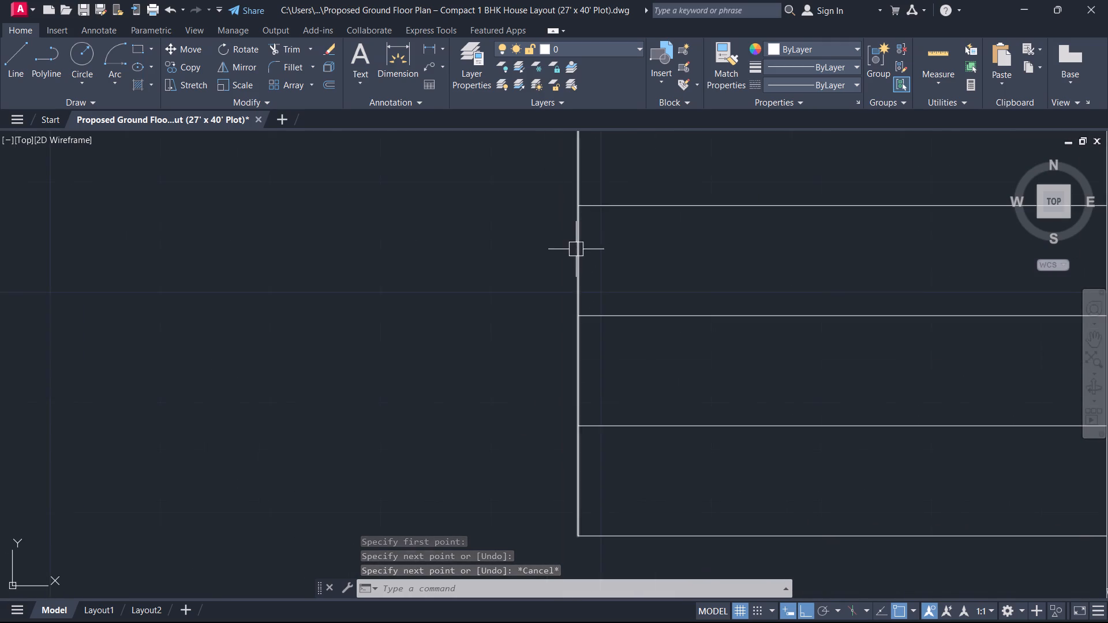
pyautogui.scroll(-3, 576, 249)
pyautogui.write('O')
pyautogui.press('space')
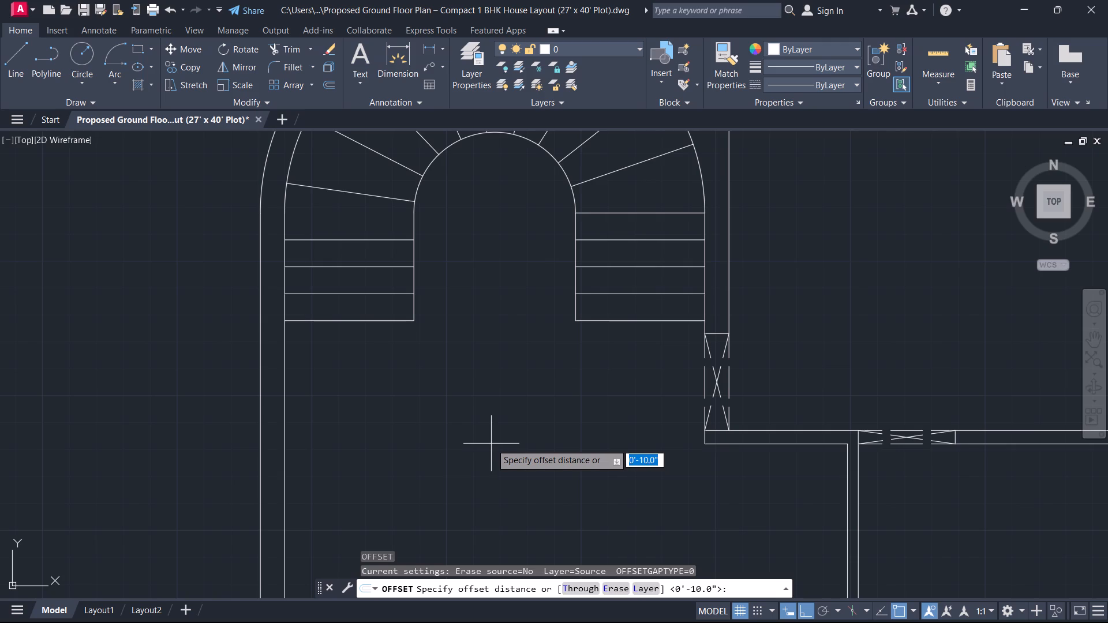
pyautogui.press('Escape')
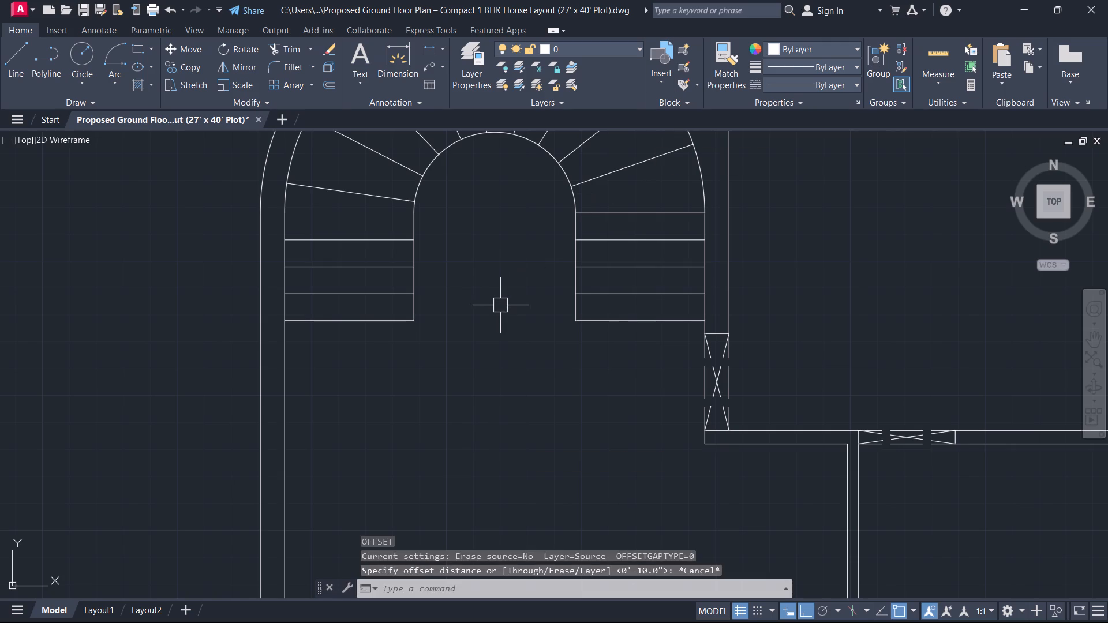
# Offset the inner stair arc and both vertical lines below it 2" toward the stairwell's open centre.
pyautogui.write('O 2')
pyautogui.press('Return')
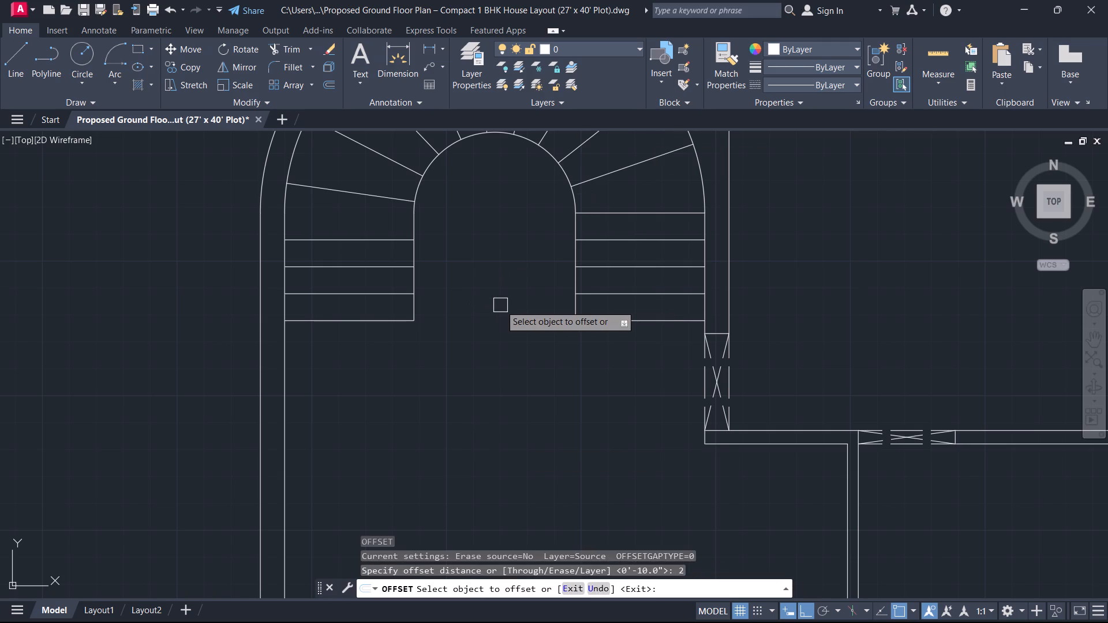
pyautogui.moveTo(566, 253); pyautogui.dragTo(565, 391, button='middle')
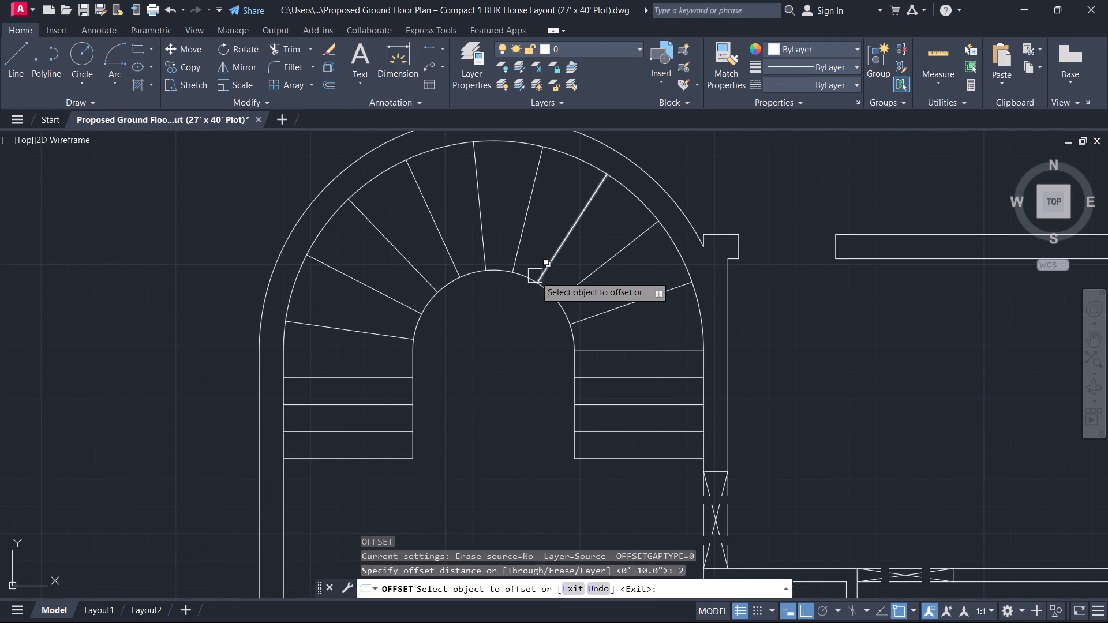
pyautogui.click(520, 282)
pyautogui.click(499, 312)
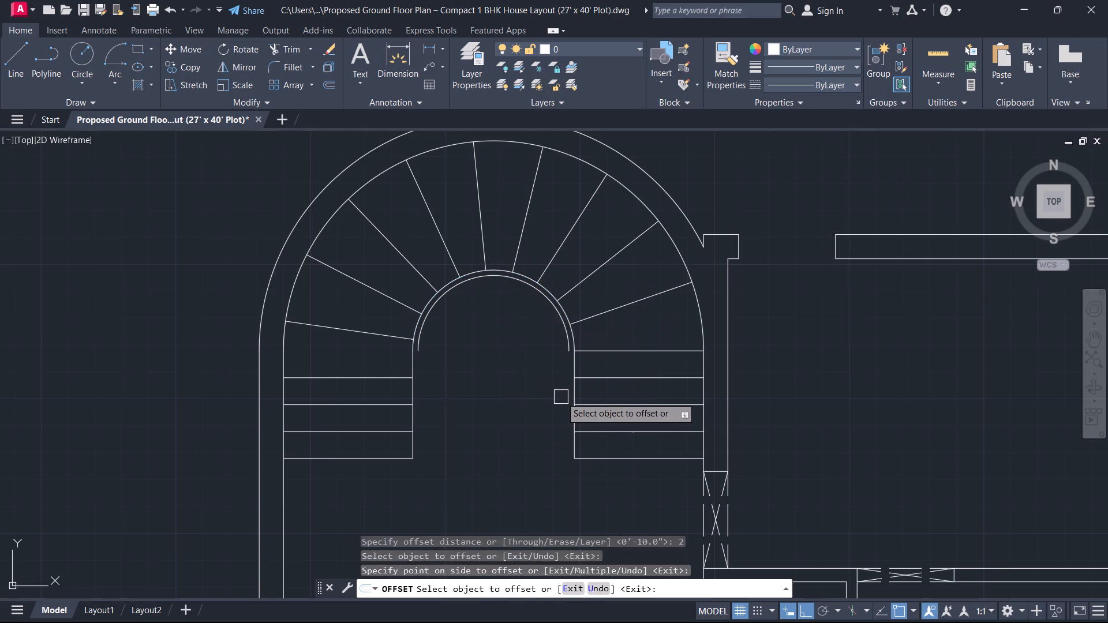
pyautogui.click(570, 393)
pyautogui.moveTo(498, 404); pyautogui.dragTo(492, 405)
pyautogui.click(419, 393)
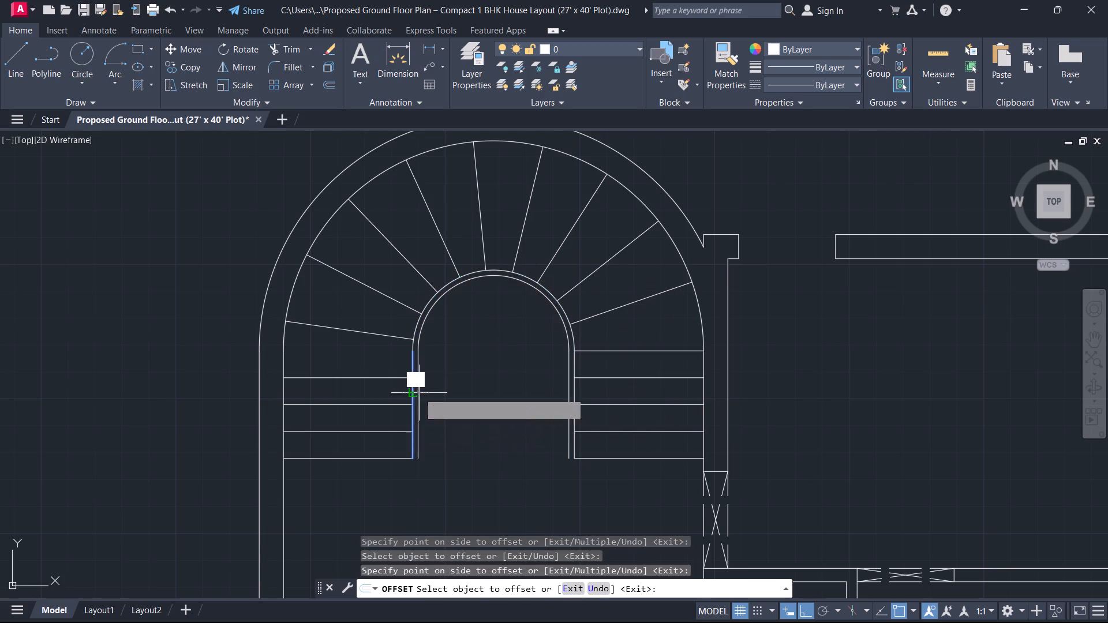
pyautogui.click(461, 385)
pyautogui.press('Escape')
# Join the offset arc and its two offset vertical lines into one polyline.
pyautogui.scroll(3, 422, 356)
pyautogui.moveTo(426, 356); pyautogui.dragTo(420, 329)
pyautogui.click(394, 276)
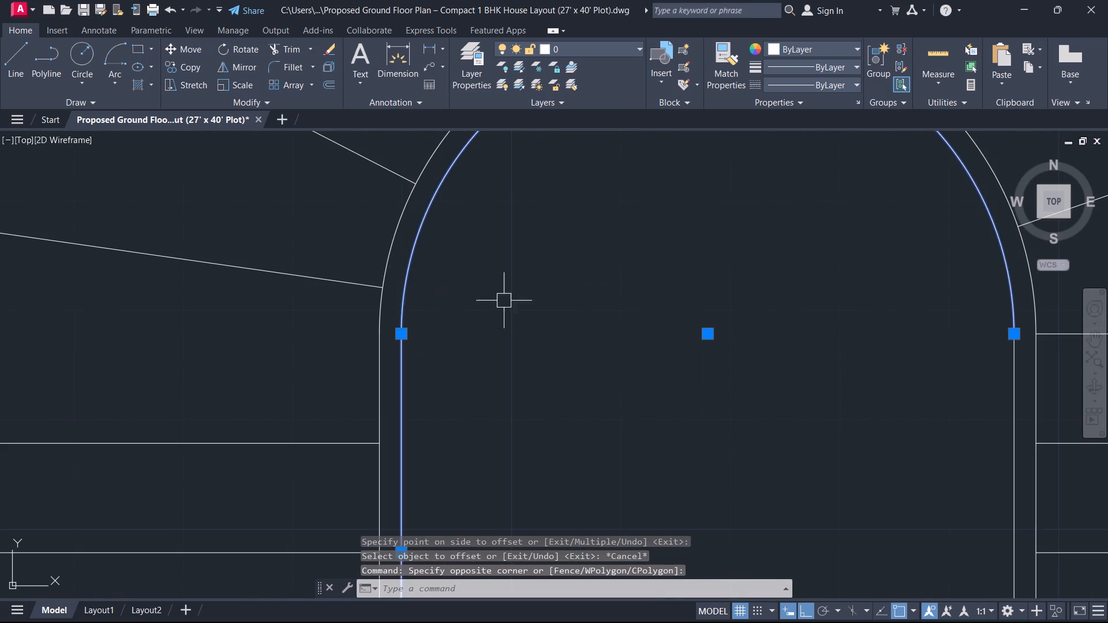
pyautogui.scroll(-2, 572, 331)
pyautogui.moveTo(573, 332); pyautogui.dragTo(343, 361, button='middle')
pyautogui.scroll(3, 475, 397)
pyautogui.click(597, 329)
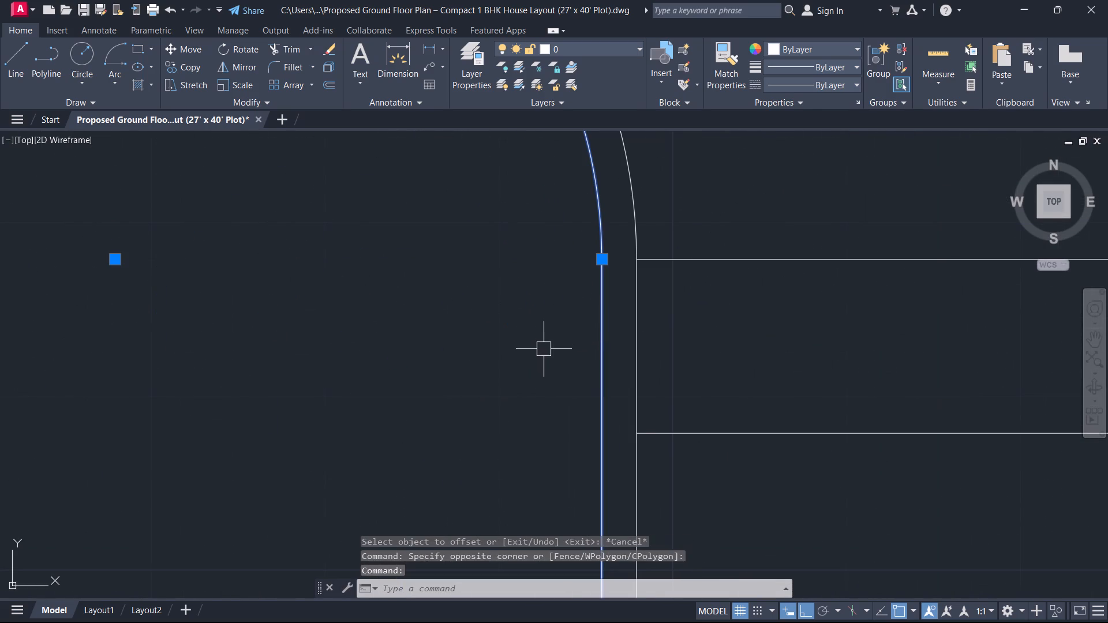
pyautogui.press('j')
pyautogui.press('space')
pyautogui.scroll(-5, 474, 377)
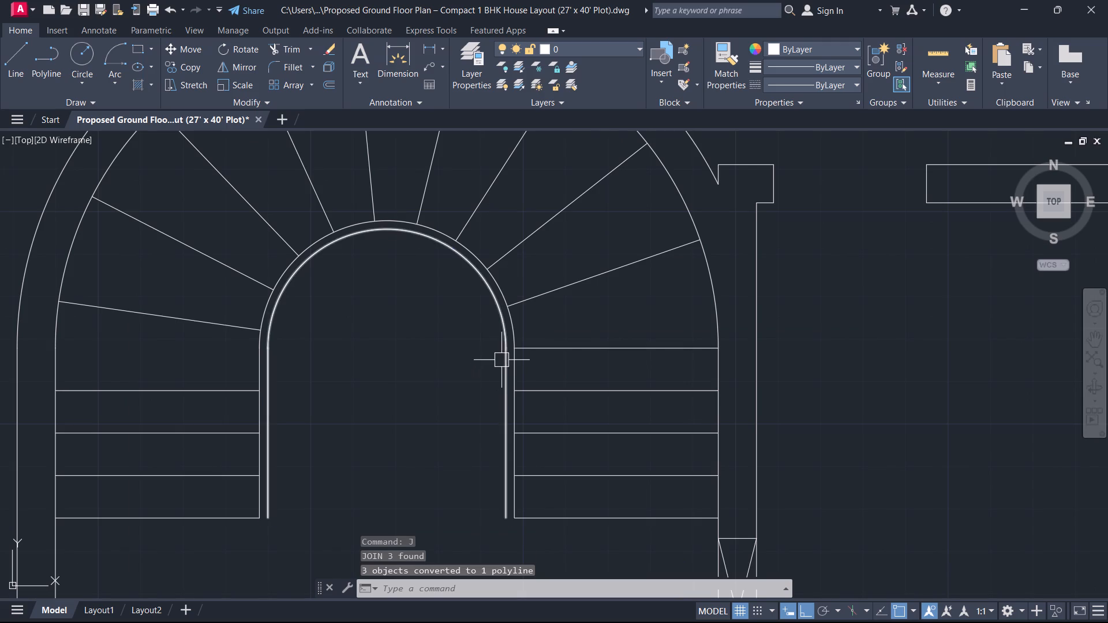
pyautogui.click(501, 360)
pyautogui.press('Escape')
# Close the lower ends of the double inner stair outline with short horizontal lines on the right and left sides.
pyautogui.moveTo(429, 425); pyautogui.dragTo(570, 288, button='middle')
pyautogui.press('l')
pyautogui.press('space')
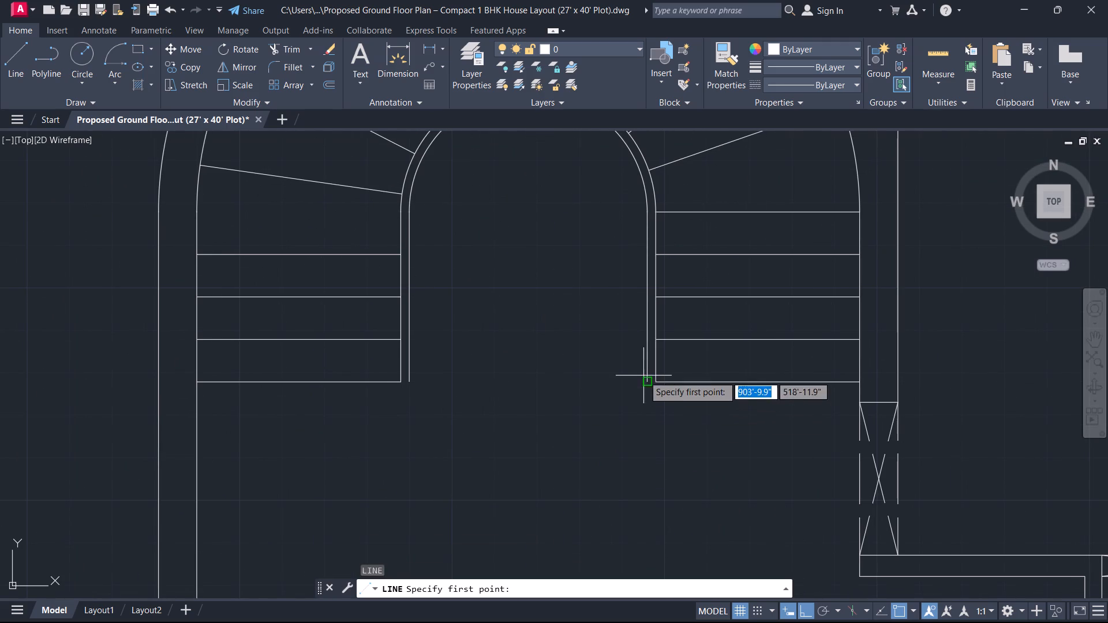
pyautogui.click(650, 377)
pyautogui.click(658, 383)
pyautogui.press('Escape')
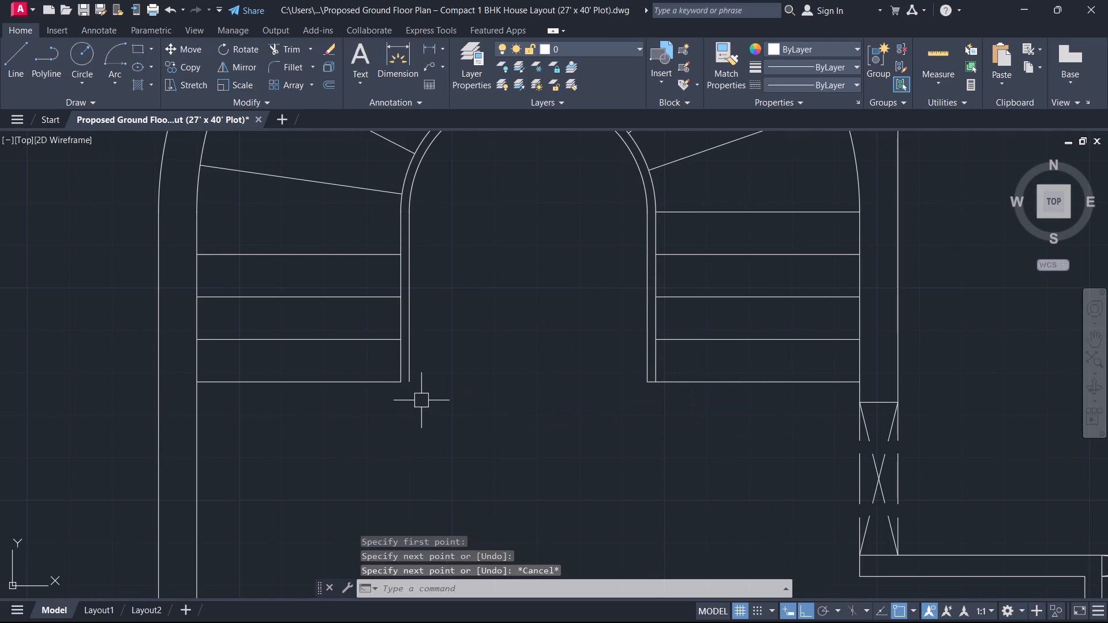
pyautogui.press('space')
pyautogui.click(408, 382)
pyautogui.click(396, 381)
pyautogui.press('Escape')
# Move the four straight treads of the left flight slightly upward, toward the lowest left winder line.
pyautogui.moveTo(381, 374); pyautogui.dragTo(379, 390, button='middle')
pyautogui.scroll(-1, 379, 377)
pyautogui.moveTo(347, 326); pyautogui.dragTo(352, 365, button='middle')
pyautogui.scroll(1, 356, 346)
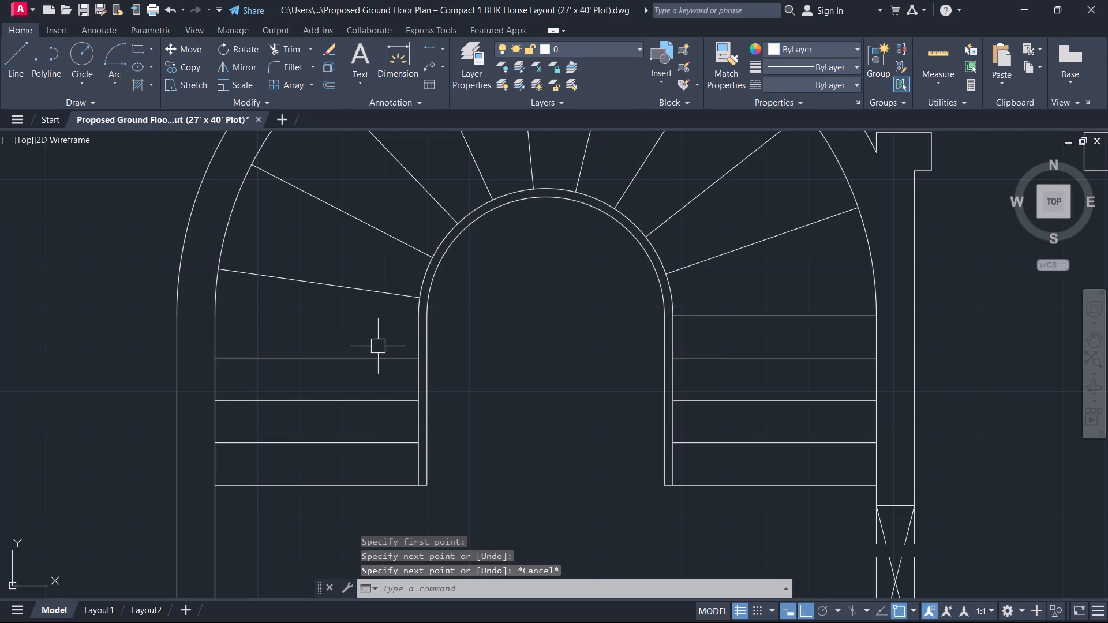
pyautogui.scroll(1, 380, 351)
pyautogui.scroll(-1, 380, 373)
pyautogui.moveTo(382, 528); pyautogui.dragTo(379, 519)
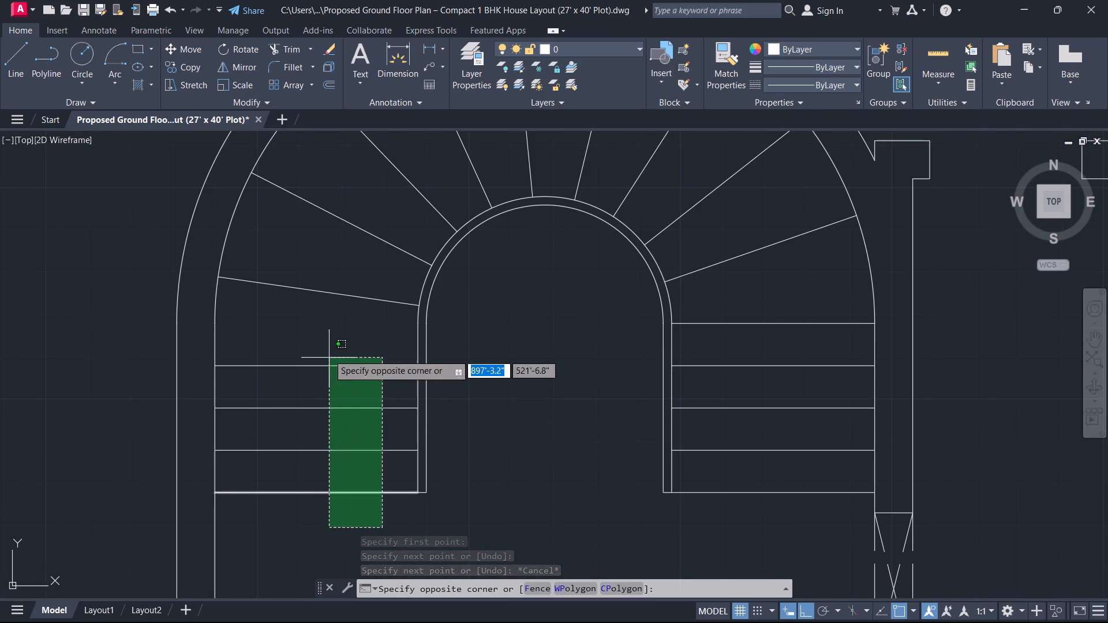
pyautogui.click(327, 350)
pyautogui.scroll(1, 345, 441)
pyautogui.moveTo(345, 441); pyautogui.dragTo(345, 419, button='middle')
pyautogui.press('m')
pyautogui.press('space')
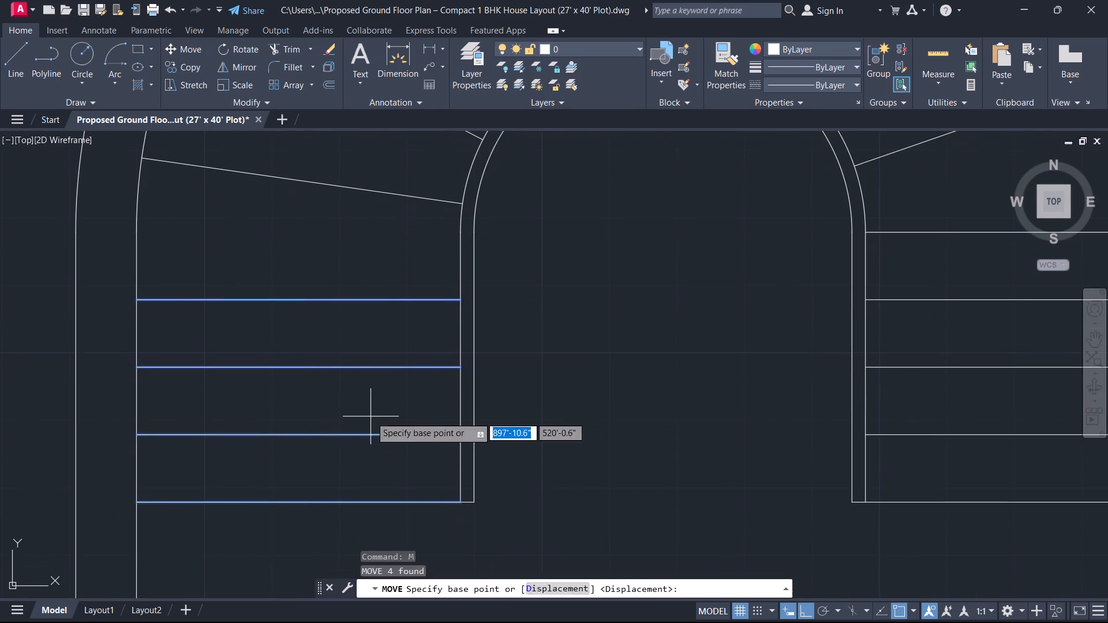
pyautogui.click(370, 416)
pyautogui.click(375, 397)
pyautogui.press('Escape')
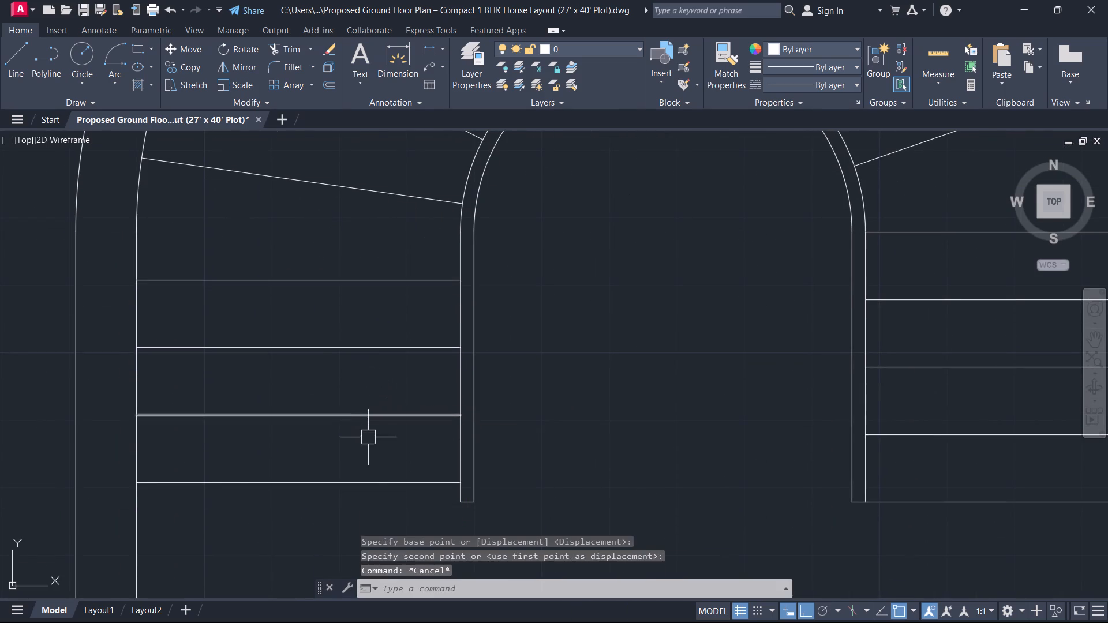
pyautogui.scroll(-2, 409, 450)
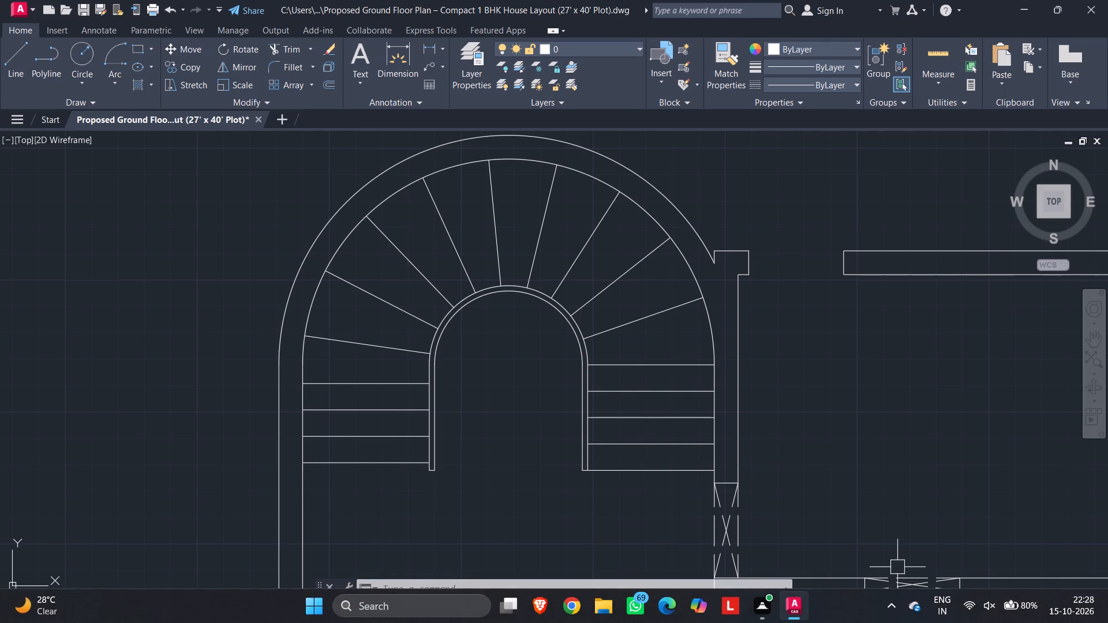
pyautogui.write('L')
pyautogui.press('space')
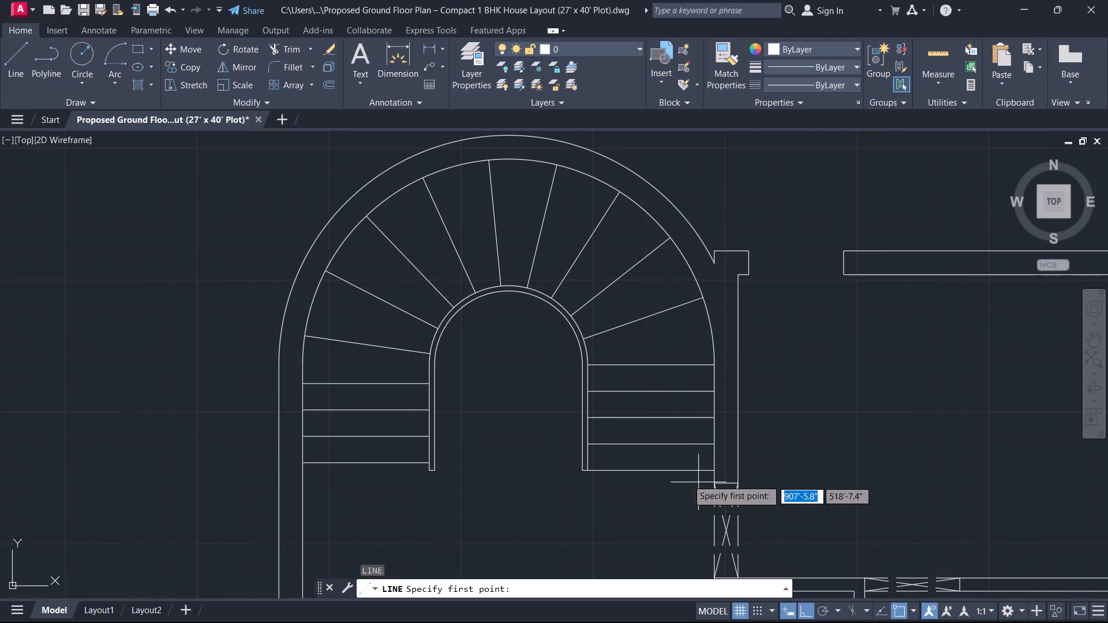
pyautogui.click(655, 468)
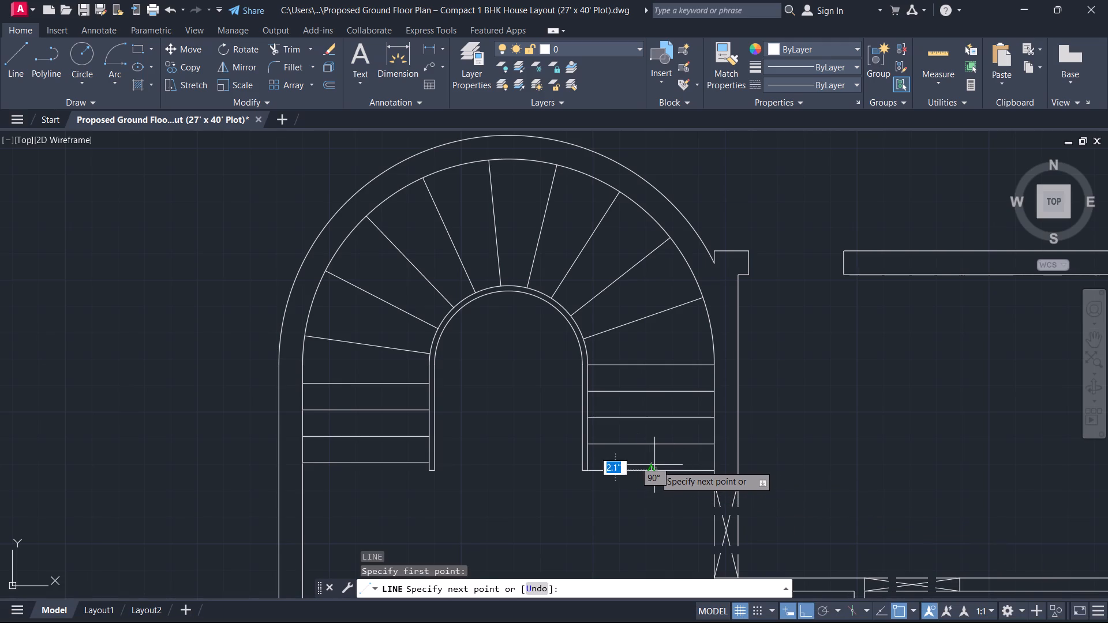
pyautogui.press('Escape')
# Offset the outer stair arc, where the winder lines end, 2' inward to form an arc through the middle of the winders.
pyautogui.write('O')
pyautogui.press('space')
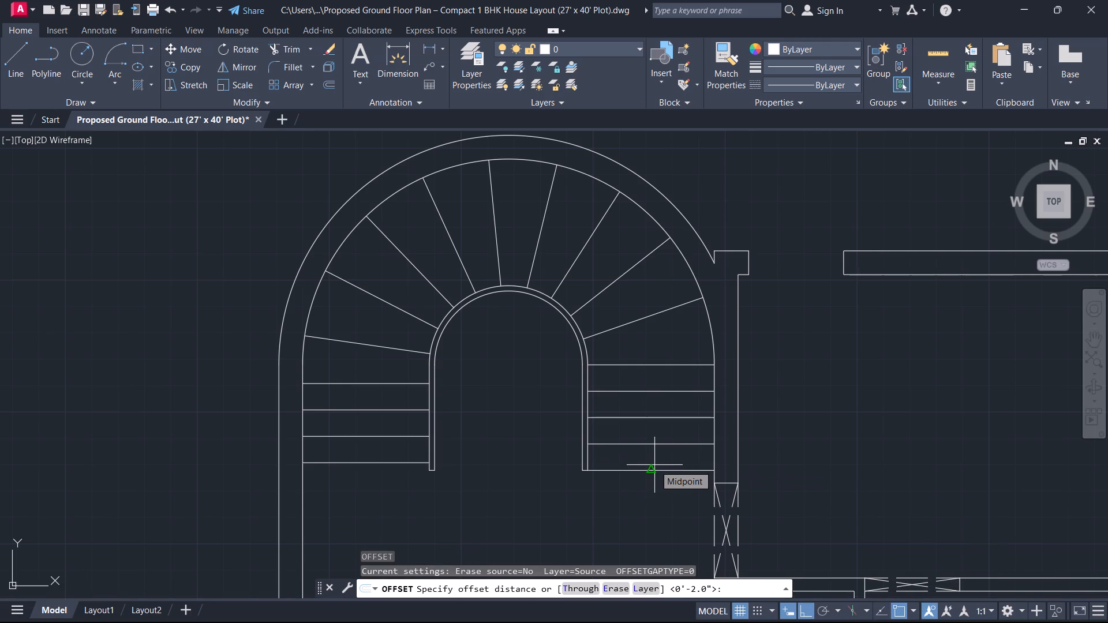
pyautogui.write("2'")
pyautogui.press('Return')
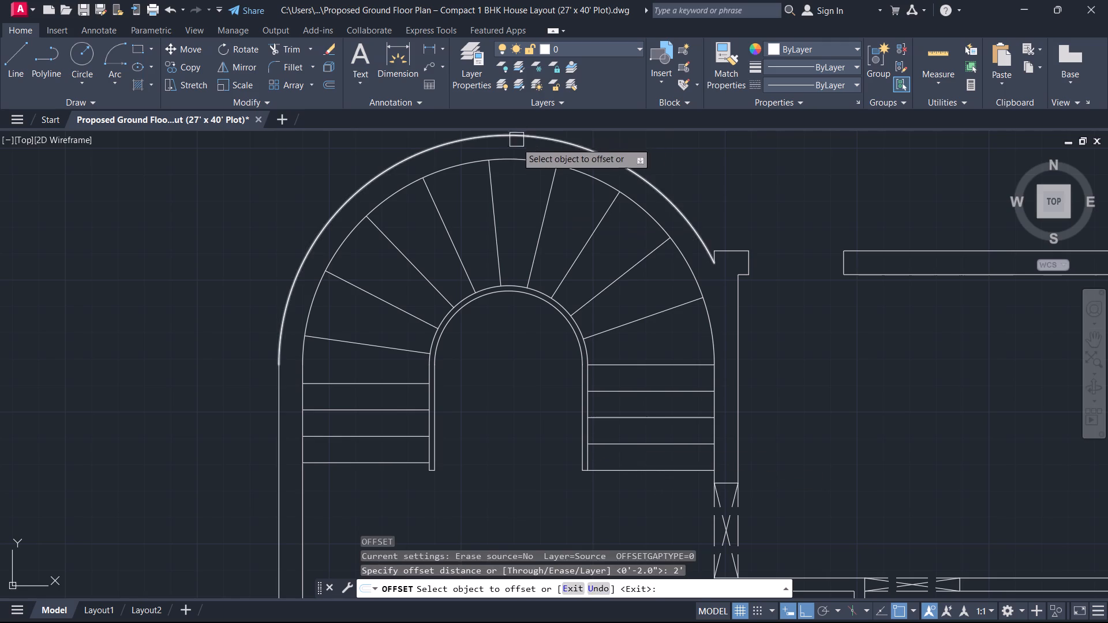
pyautogui.click(521, 157)
pyautogui.click(518, 196)
pyautogui.press('Escape')
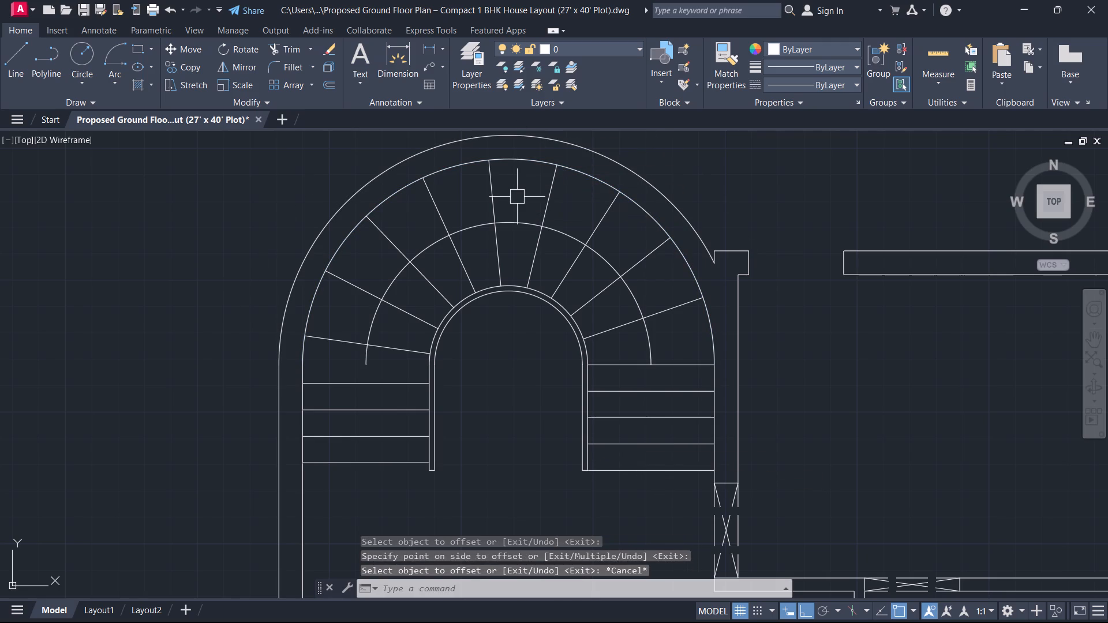
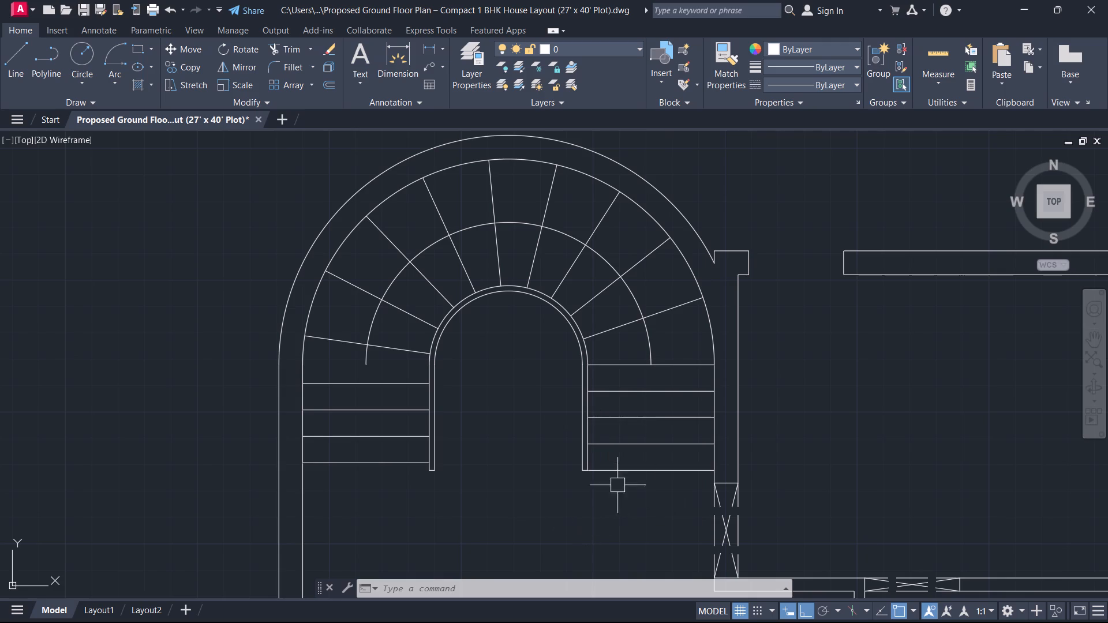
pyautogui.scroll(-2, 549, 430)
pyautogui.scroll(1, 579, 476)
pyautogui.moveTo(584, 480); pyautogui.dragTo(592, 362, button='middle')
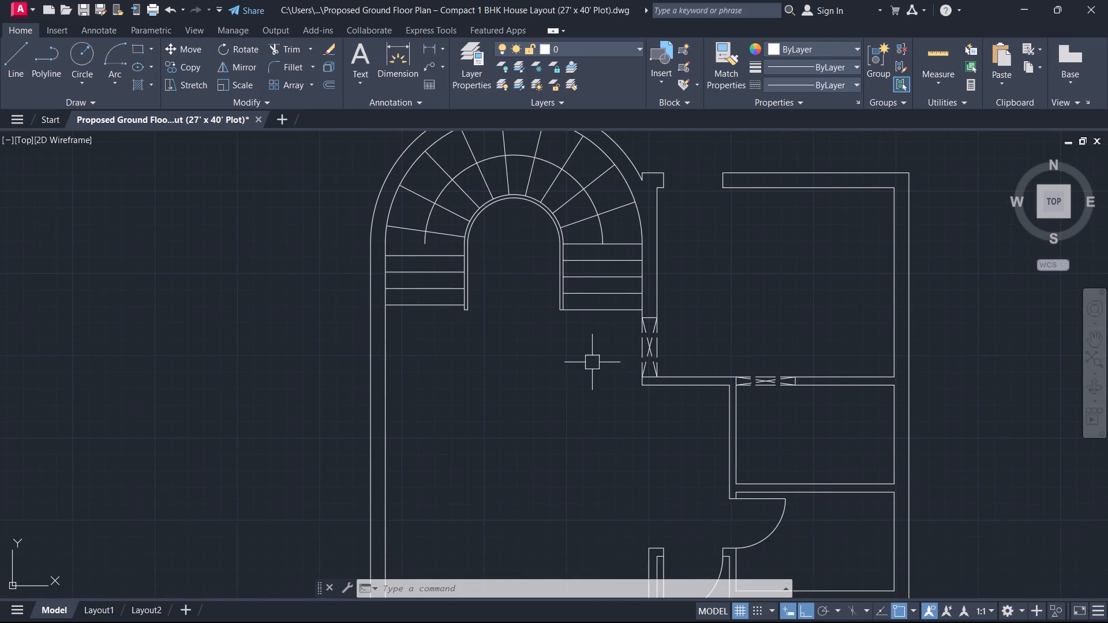
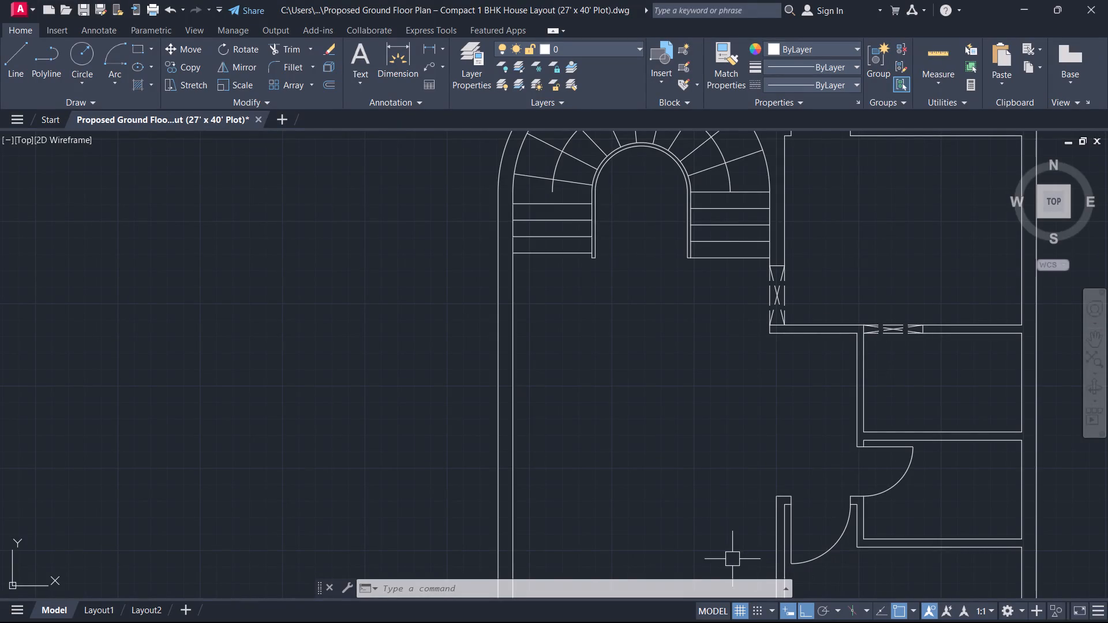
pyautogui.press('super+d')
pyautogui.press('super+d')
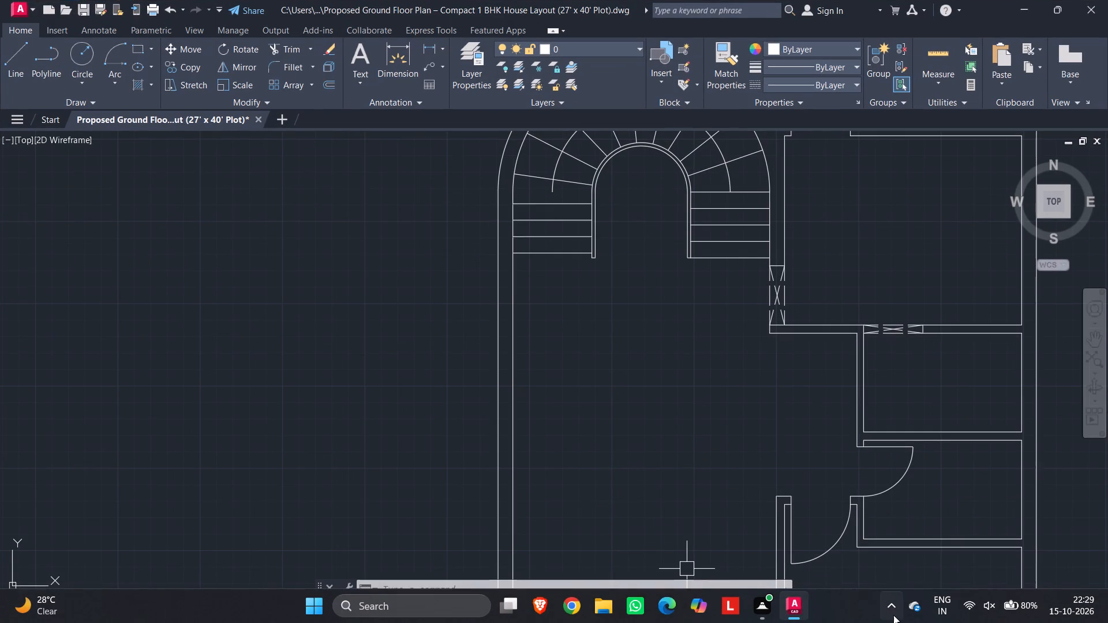
# Draw a vertical line from the left end of the staircase's middle arc down to the second straight tread line of the left flight.
pyautogui.scroll(-1, 615, 346)
pyautogui.moveTo(615, 346); pyautogui.dragTo(444, 335, button='middle')
pyautogui.scroll(2, 424, 211)
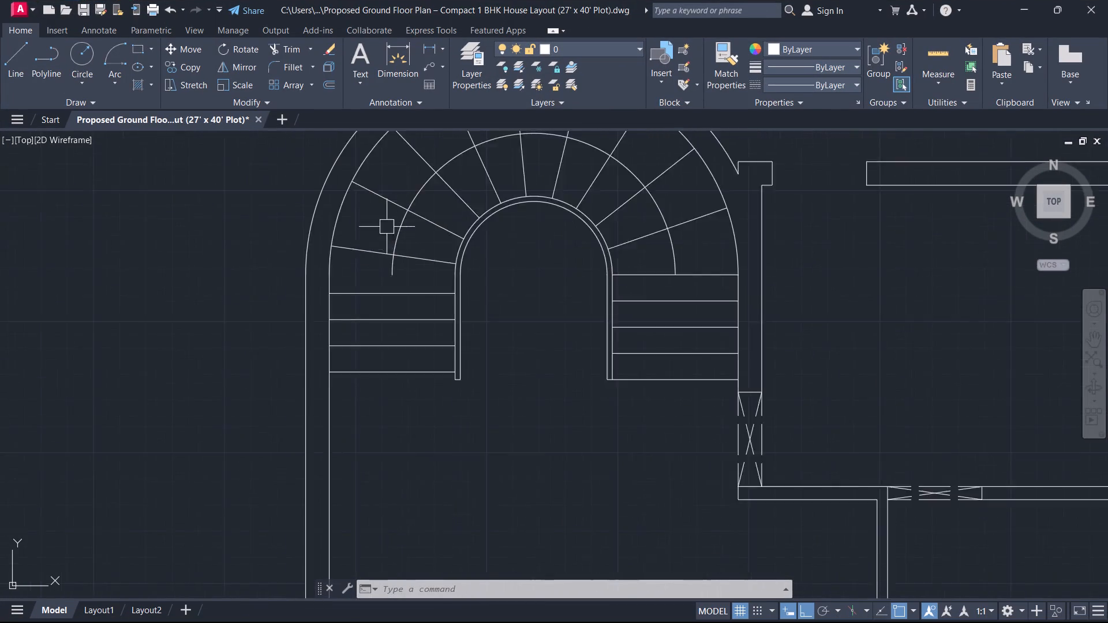
pyautogui.scroll(1, 385, 231)
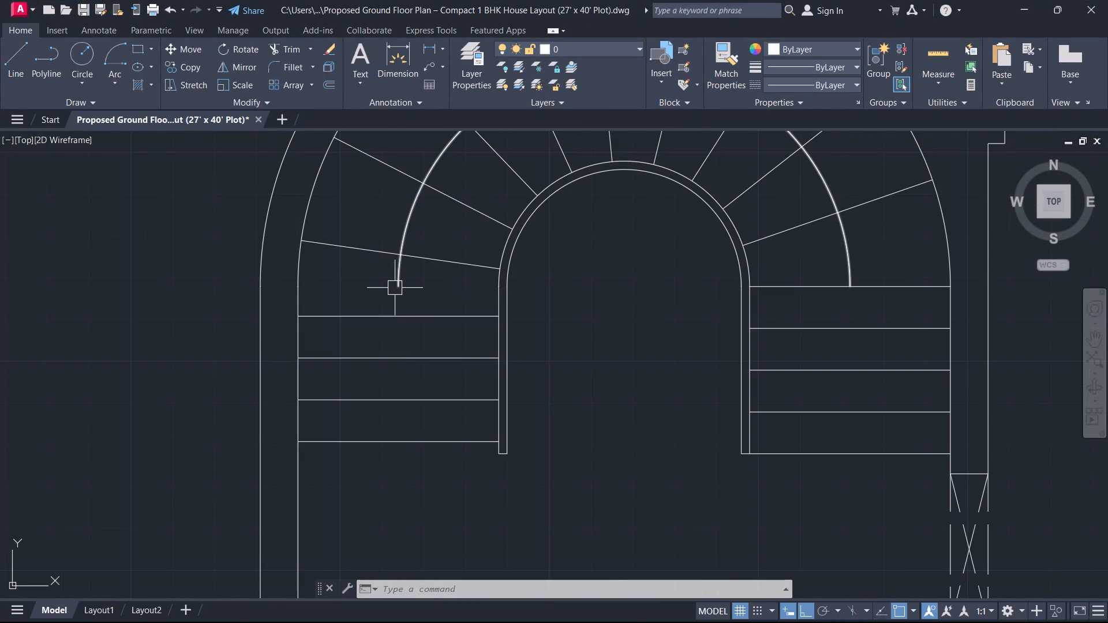
pyautogui.rightClick(399, 291)
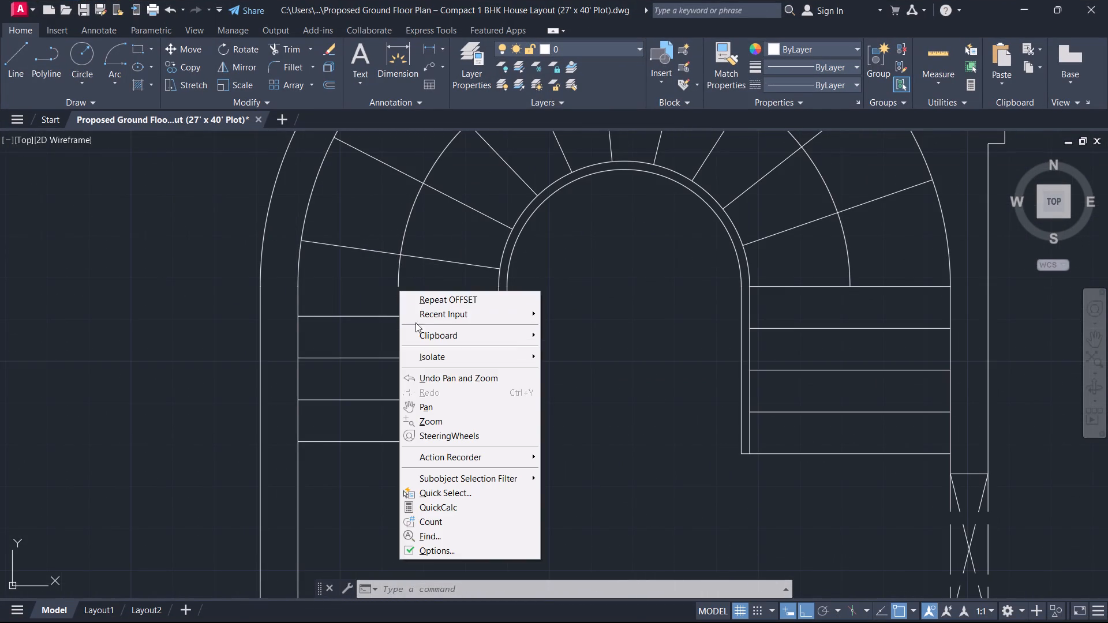
pyautogui.click(611, 332)
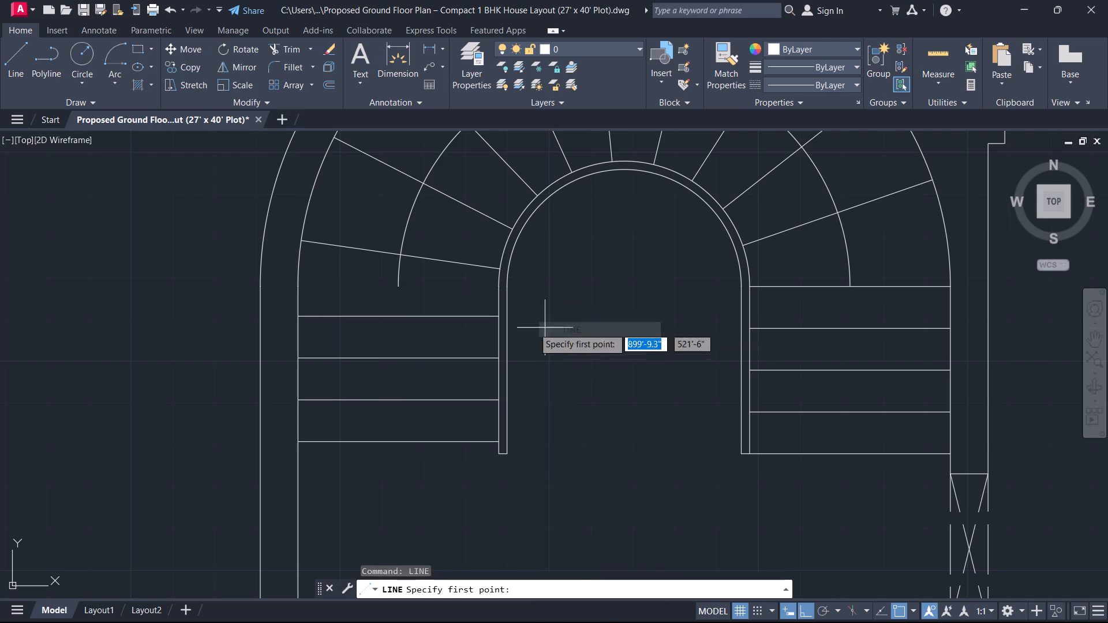
pyautogui.click(398, 289)
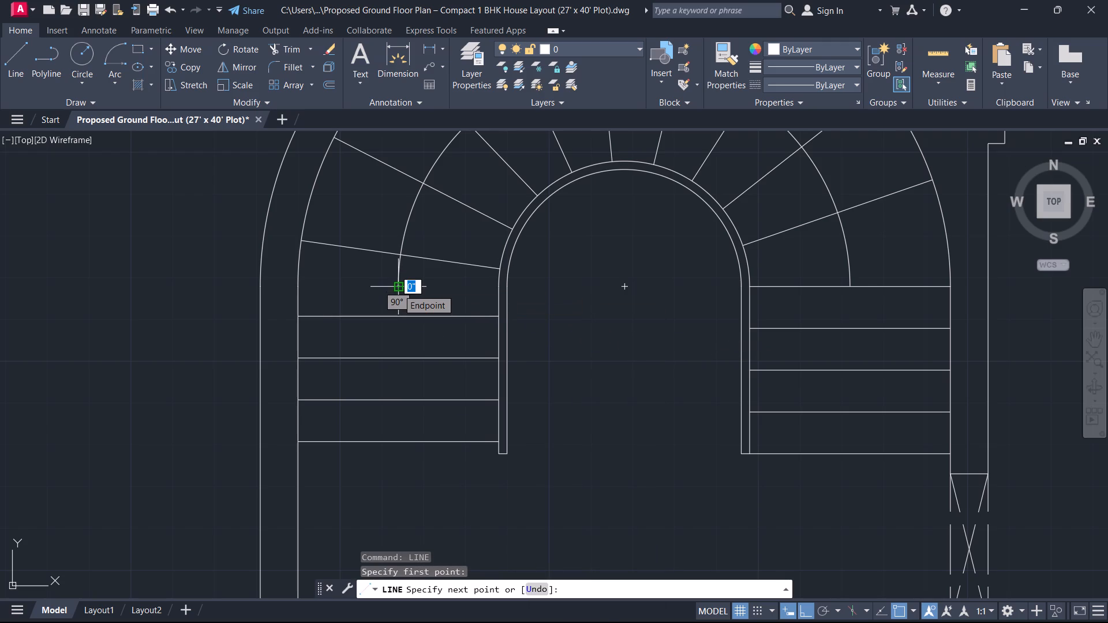
pyautogui.click(398, 289)
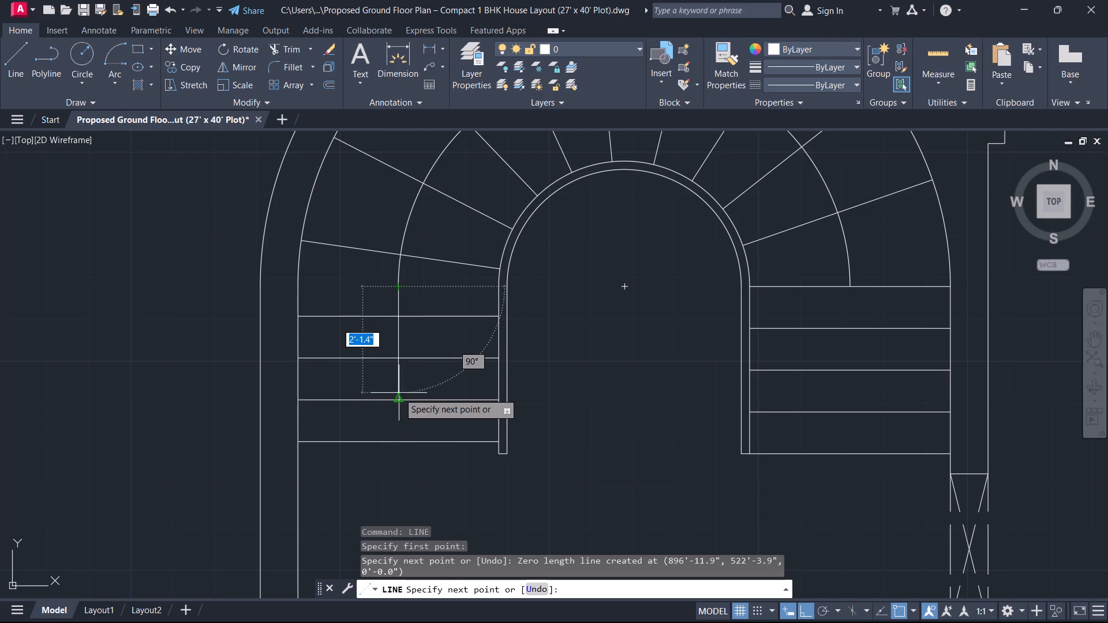
pyautogui.click(402, 363)
pyautogui.rightClick(382, 399)
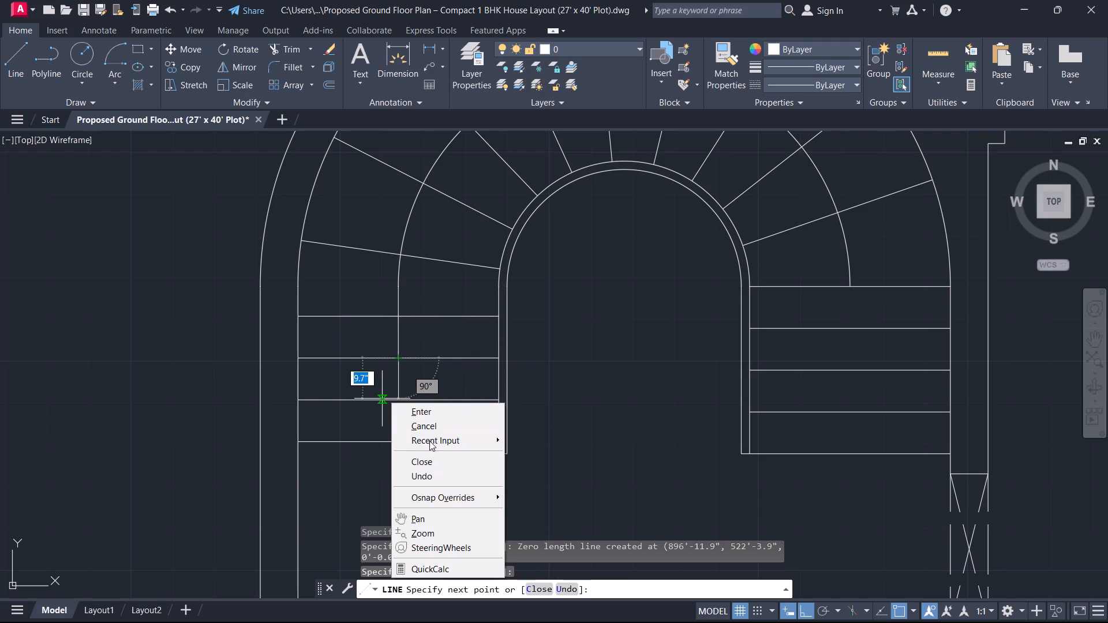
pyautogui.click(428, 423)
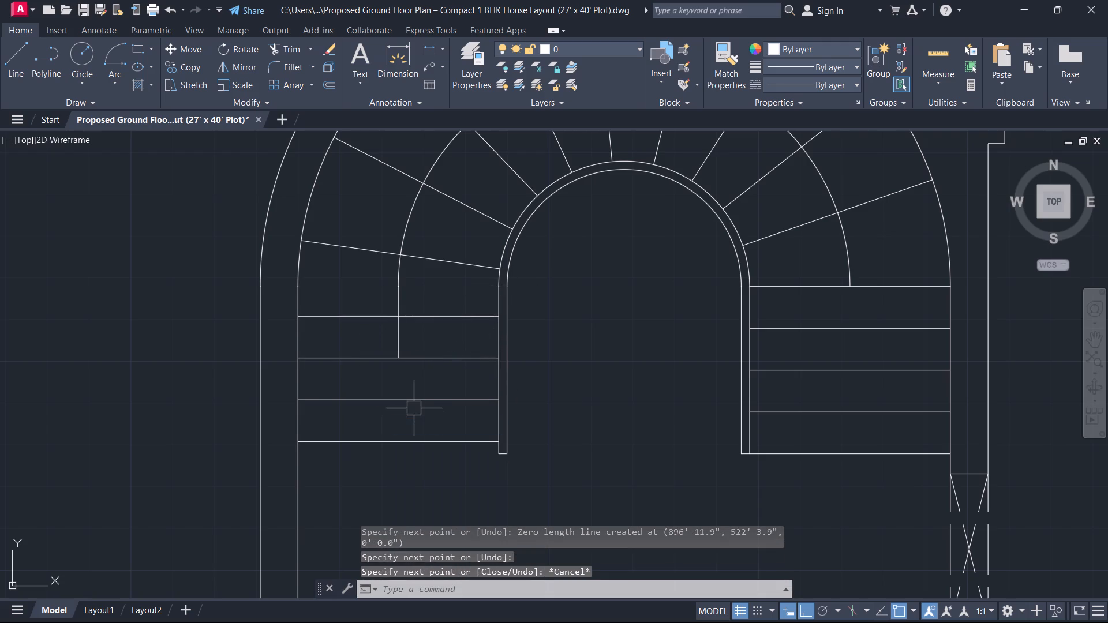
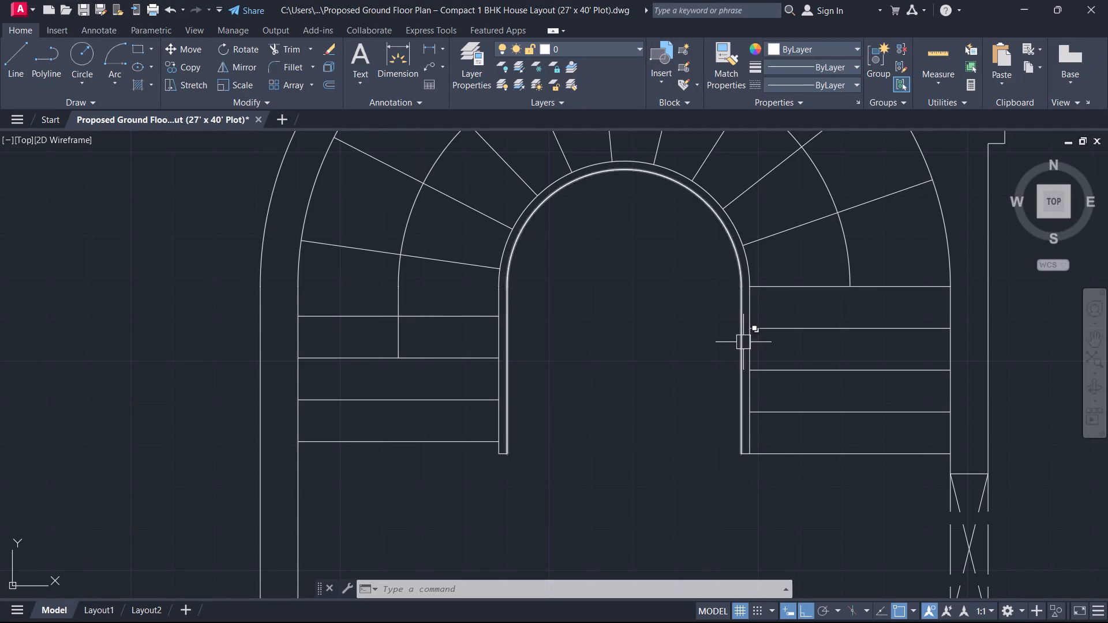
# Draw a vertical line from the right end of the staircase's middle arc down to the right flight's lowest tread line.
pyautogui.scroll(-1, 764, 384)
pyautogui.write('L')
pyautogui.press('space')
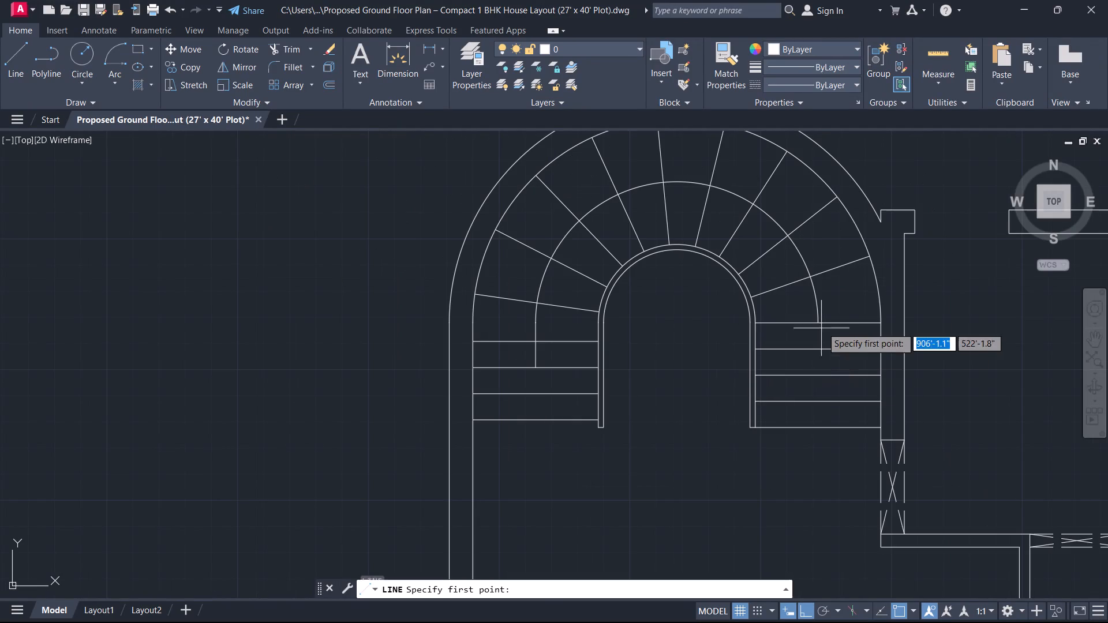
pyautogui.click(817, 324)
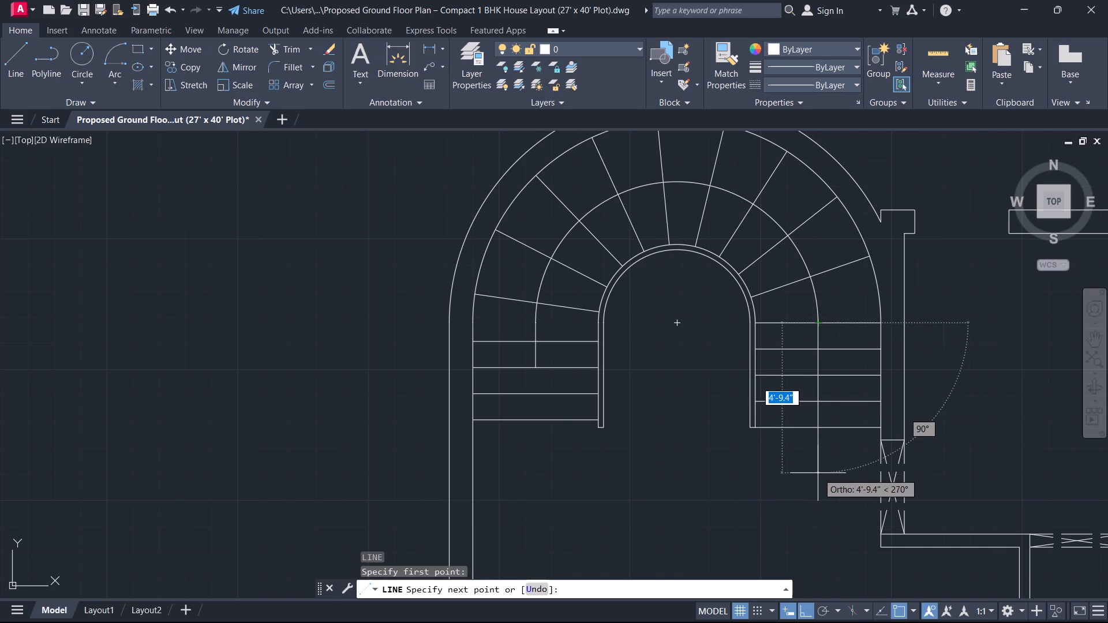
pyautogui.click(818, 426)
pyautogui.press('Escape')
# Draw a 3-sided polygon, inscribed in a circle of about 2" radius, pointing down at the lower end of the left walking line.
pyautogui.scroll(1, 447, 316)
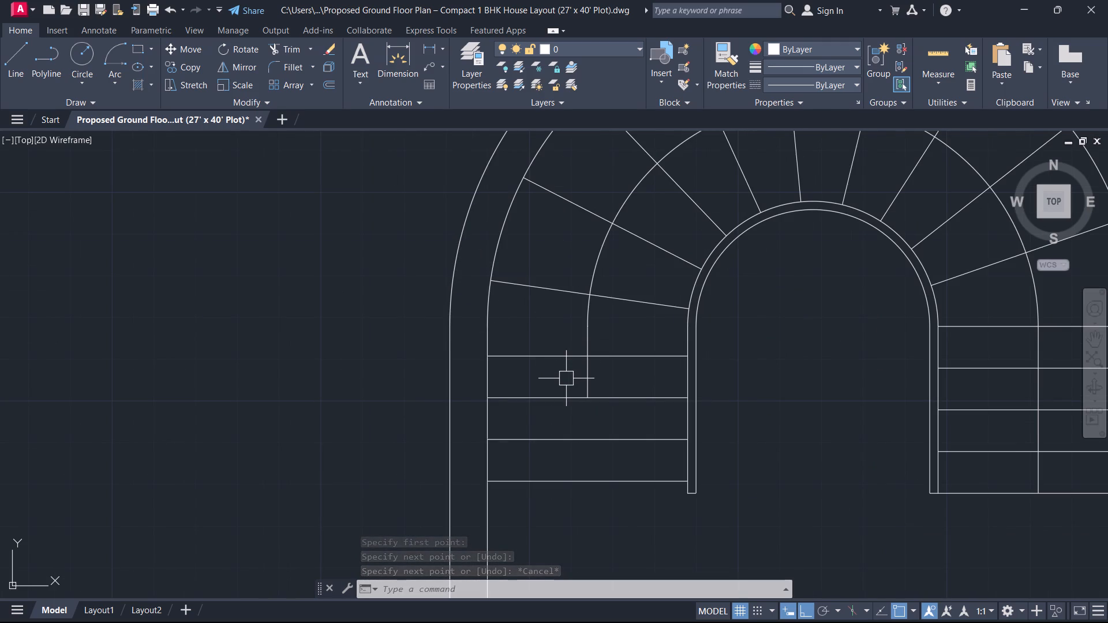
pyautogui.write('POL')
pyautogui.press('space')
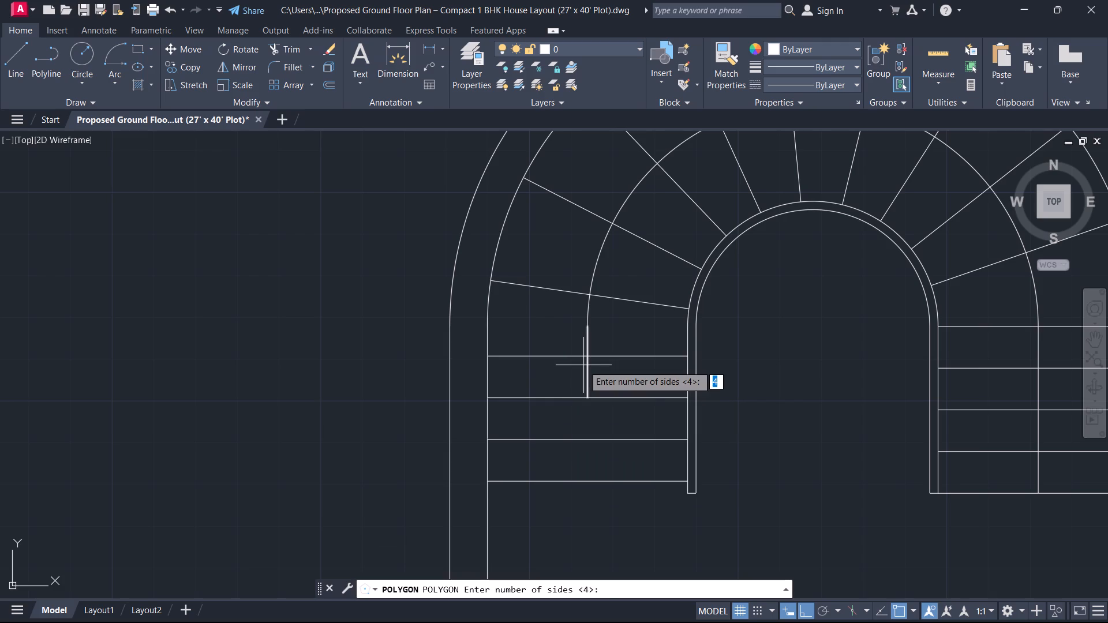
pyautogui.press('3')
pyautogui.press('Return')
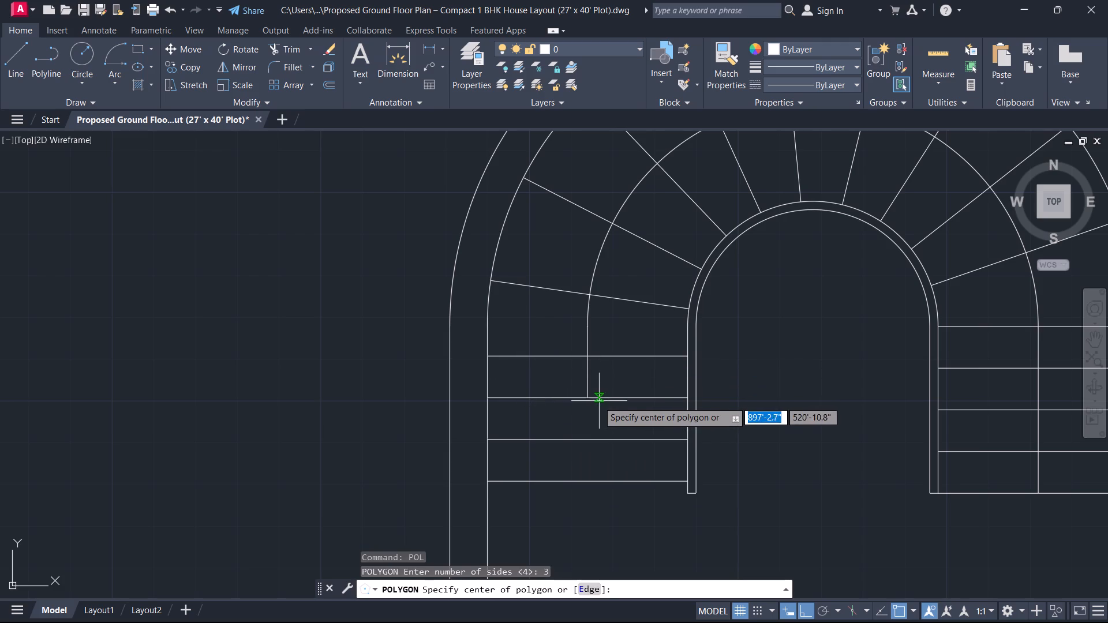
pyautogui.click(587, 404)
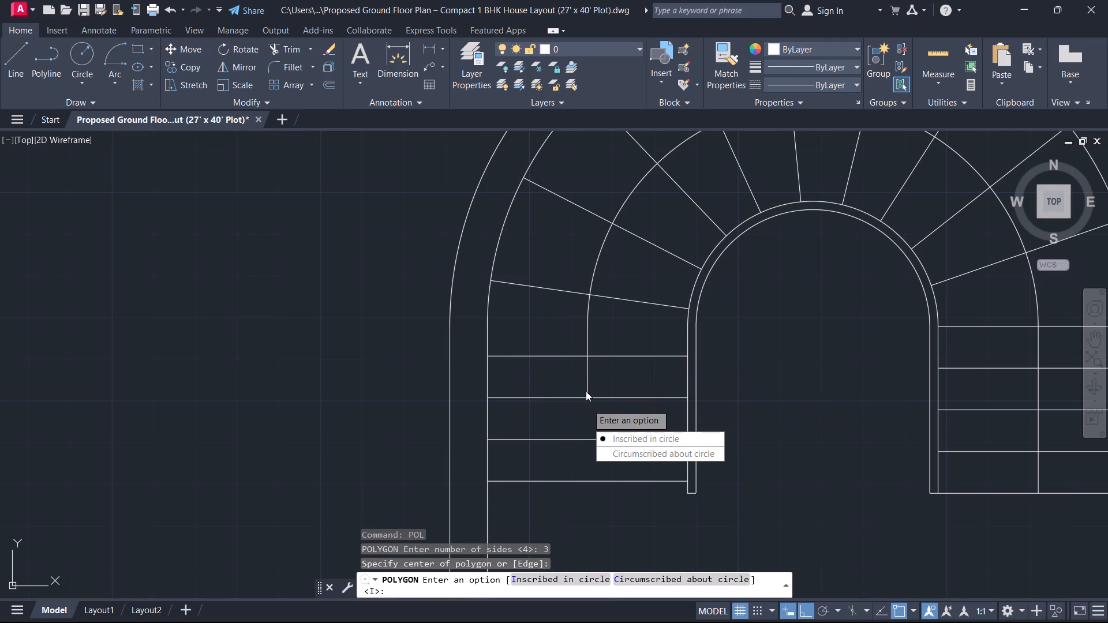
pyautogui.click(586, 391)
pyautogui.moveTo(612, 426); pyautogui.dragTo(586, 391)
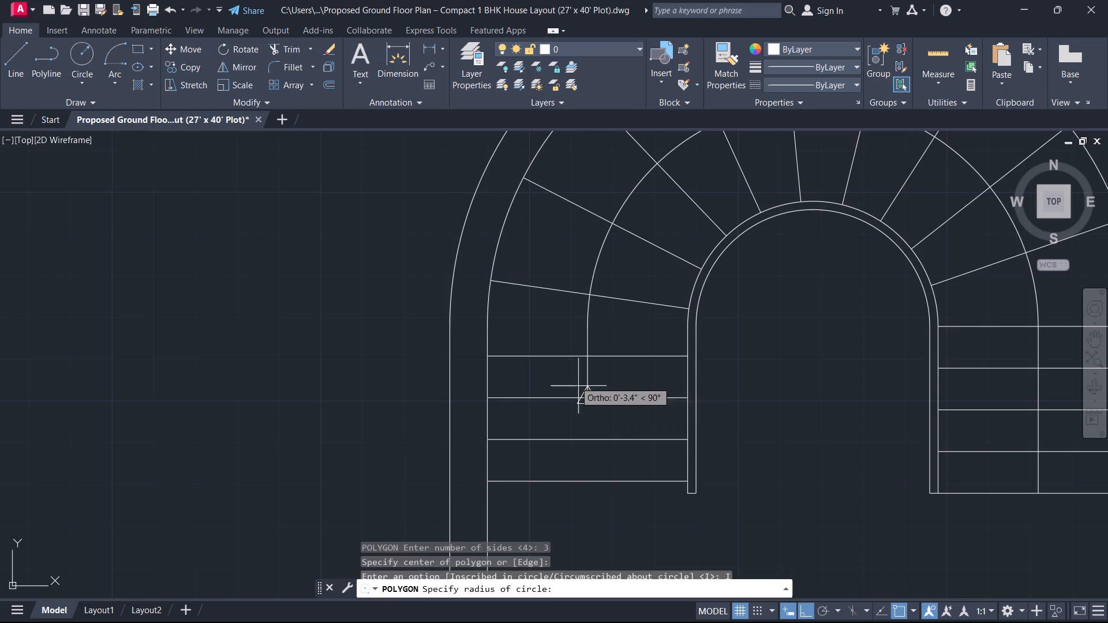
pyautogui.scroll(2, 568, 371)
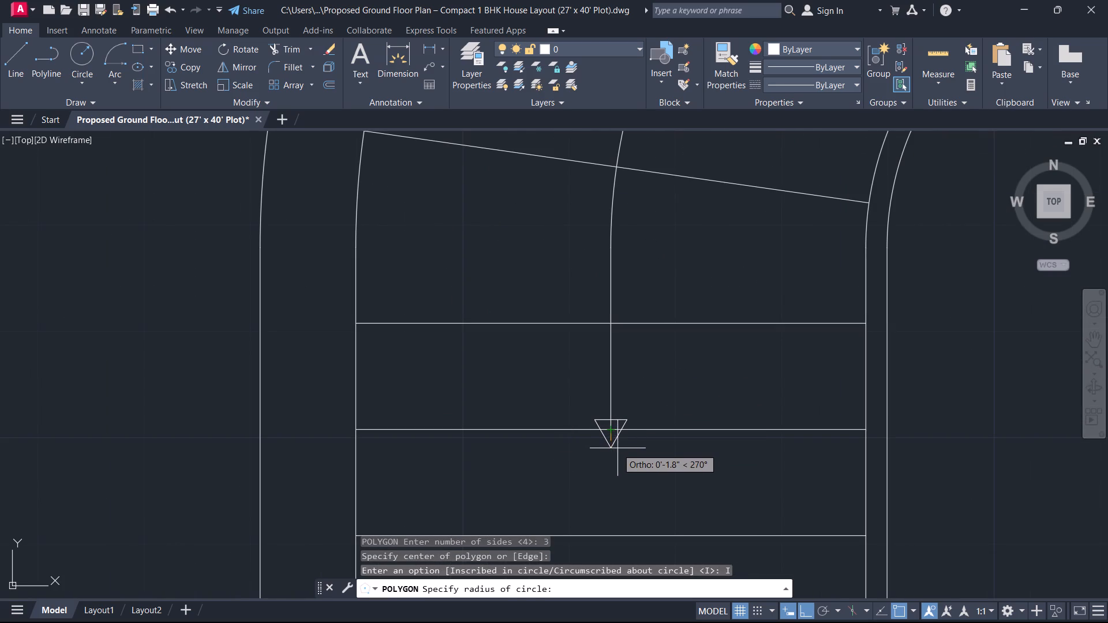
pyautogui.click(620, 454)
pyautogui.press('Escape')
# Trim away the tread line and walking line segments inside the arrowhead triangle.
pyautogui.scroll(3, 613, 436)
pyautogui.write('TR')
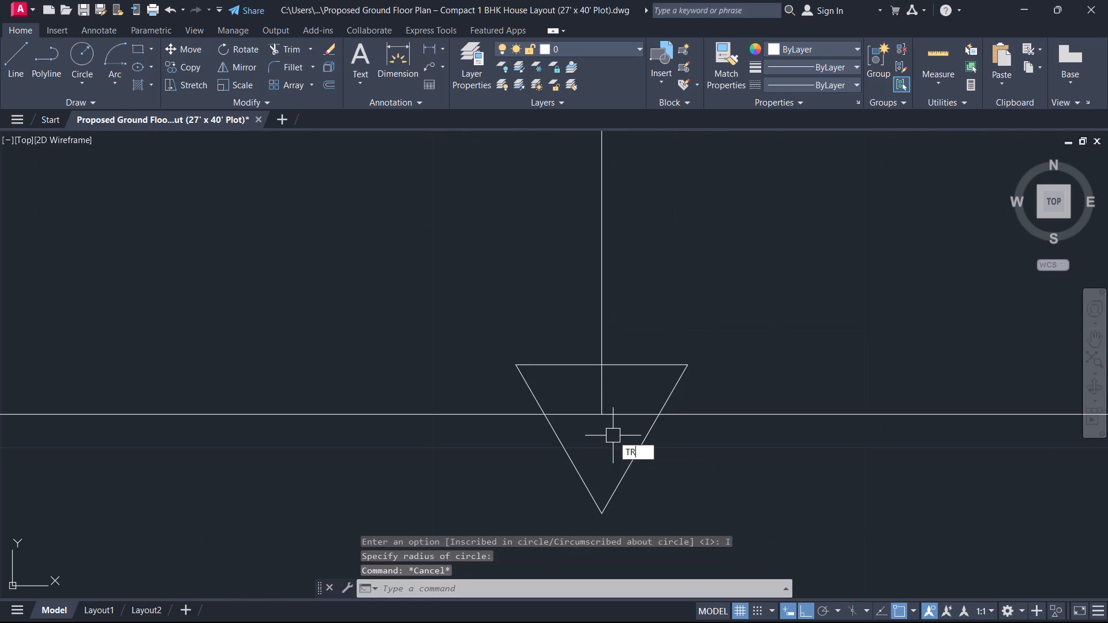
pyautogui.press('space')
pyautogui.moveTo(615, 431); pyautogui.dragTo(613, 416)
pyautogui.moveTo(596, 389); pyautogui.dragTo(604, 423)
pyautogui.moveTo(598, 419); pyautogui.dragTo(605, 412)
pyautogui.press('Escape')
# Hatch the inside of the arrowhead triangle with the SOLID pattern.
pyautogui.write('H')
pyautogui.press('space')
pyautogui.click(607, 407)
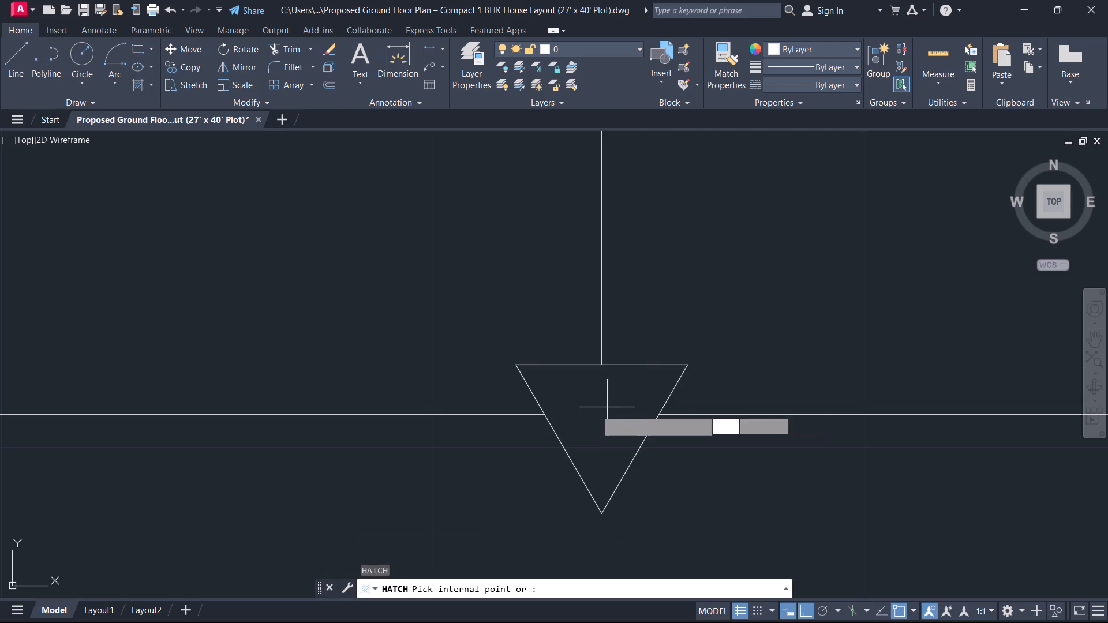
pyautogui.click(572, 435)
pyautogui.click(128, 81)
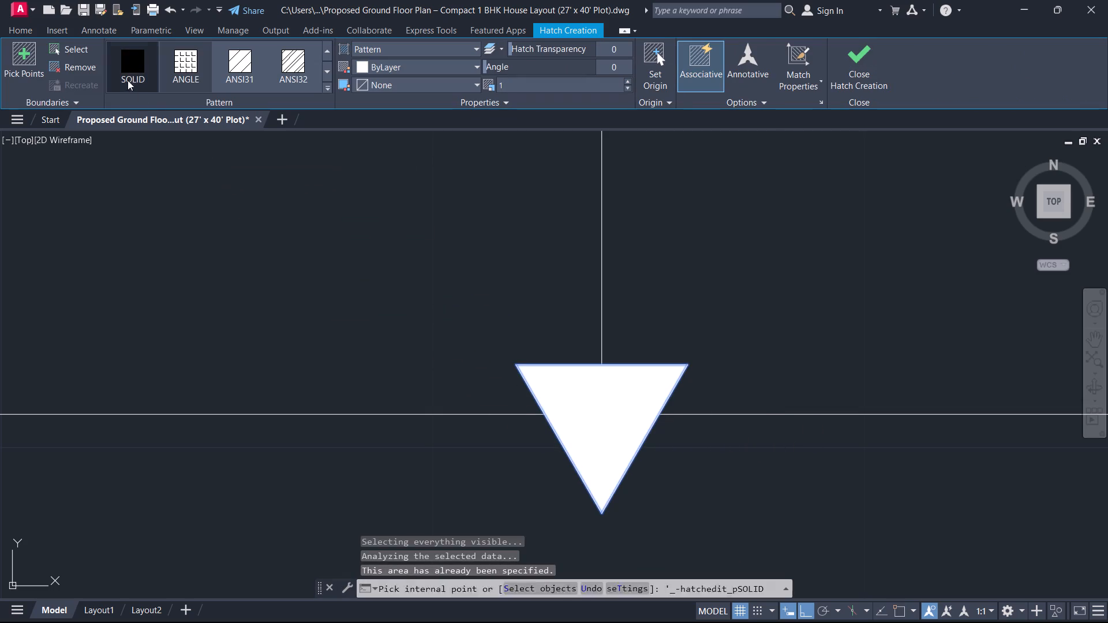
pyautogui.press('Escape')
# Place multiline text reading STORE ROOM in the small room above the toilet.
pyautogui.scroll(-4, 832, 212)
pyautogui.moveTo(810, 238); pyautogui.dragTo(700, 303, button='middle')
pyautogui.scroll(-1, 703, 302)
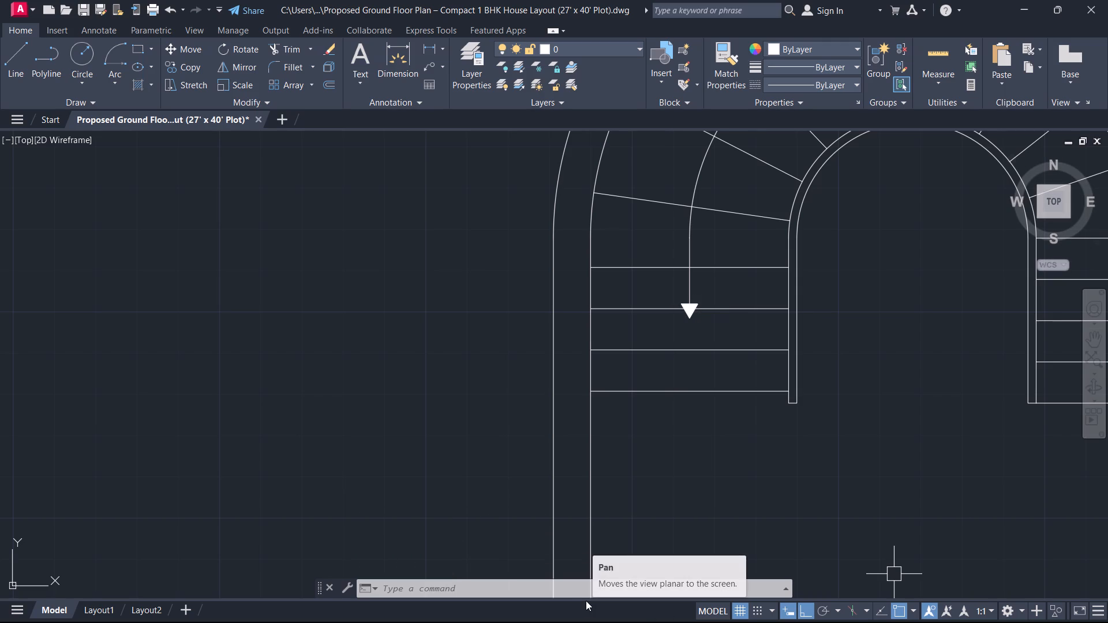
pyautogui.scroll(-5, 587, 455)
pyautogui.scroll(3, 732, 397)
pyautogui.moveTo(730, 398); pyautogui.dragTo(748, 359, button='middle')
pyautogui.scroll(-1, 780, 374)
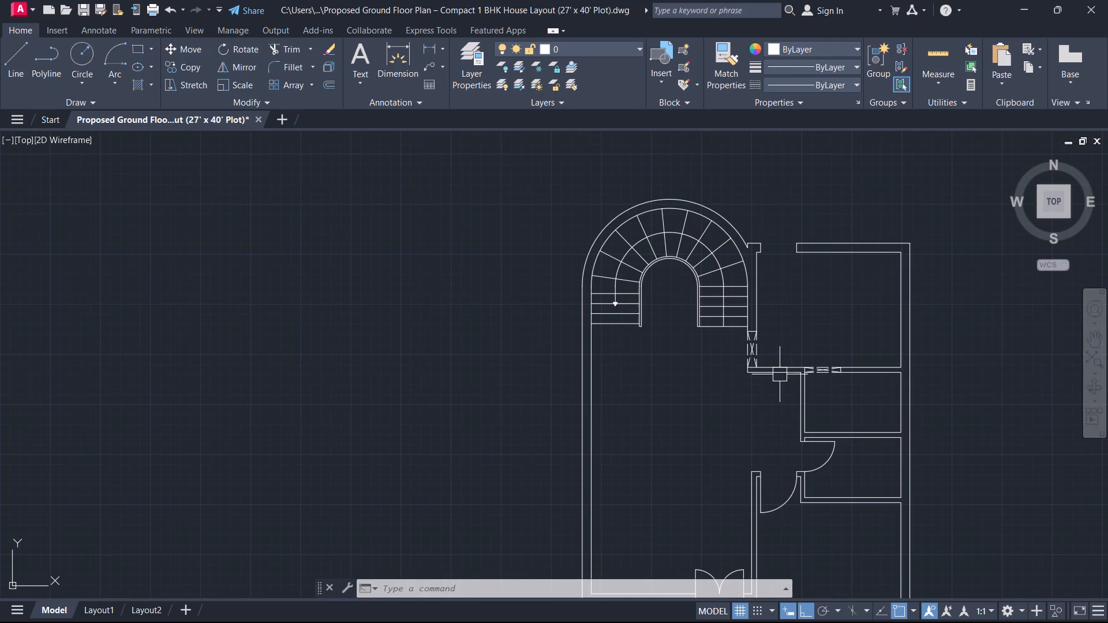
pyautogui.middleClick(780, 374)
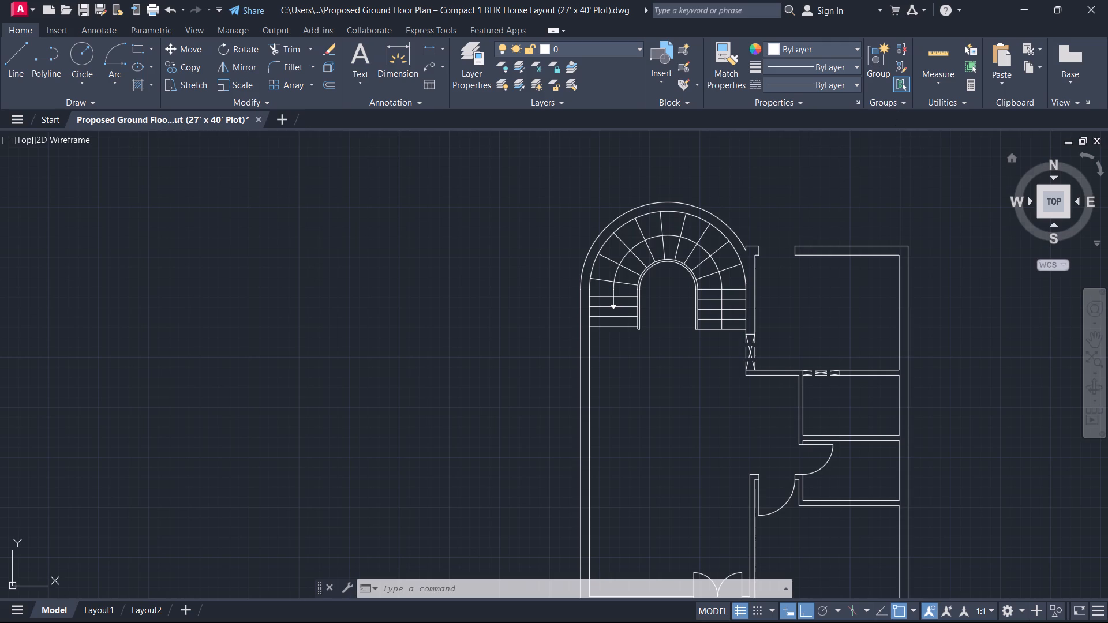
pyautogui.moveTo(826, 448); pyautogui.dragTo(845, 396, button='middle')
pyautogui.scroll(1, 836, 422)
pyautogui.scroll(1, 829, 342)
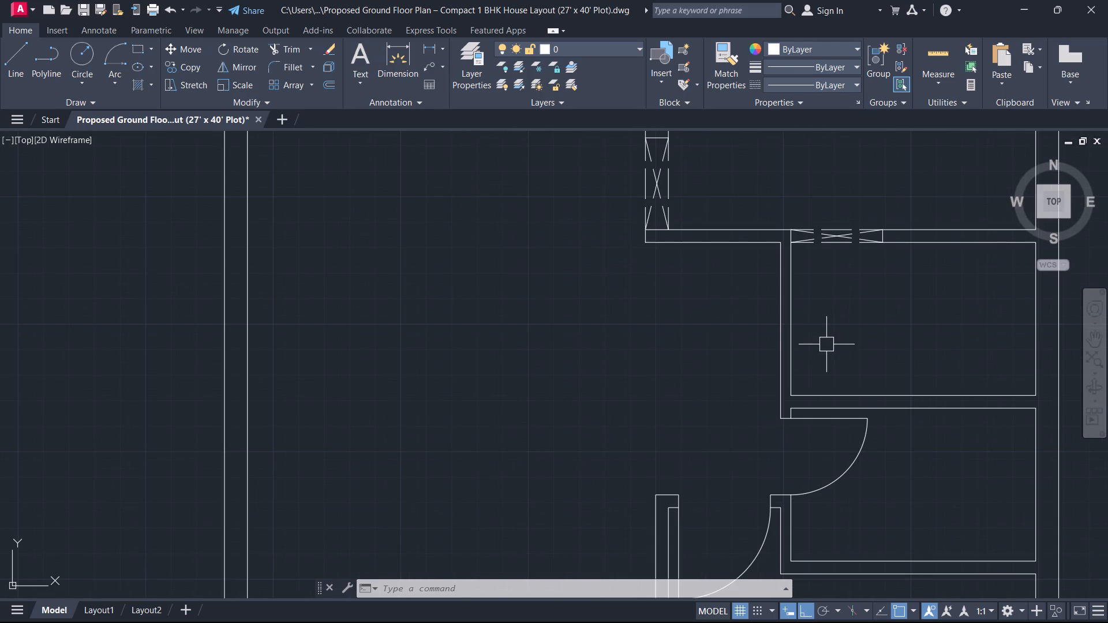
pyautogui.write('T')
pyautogui.press('space')
pyautogui.click(822, 295)
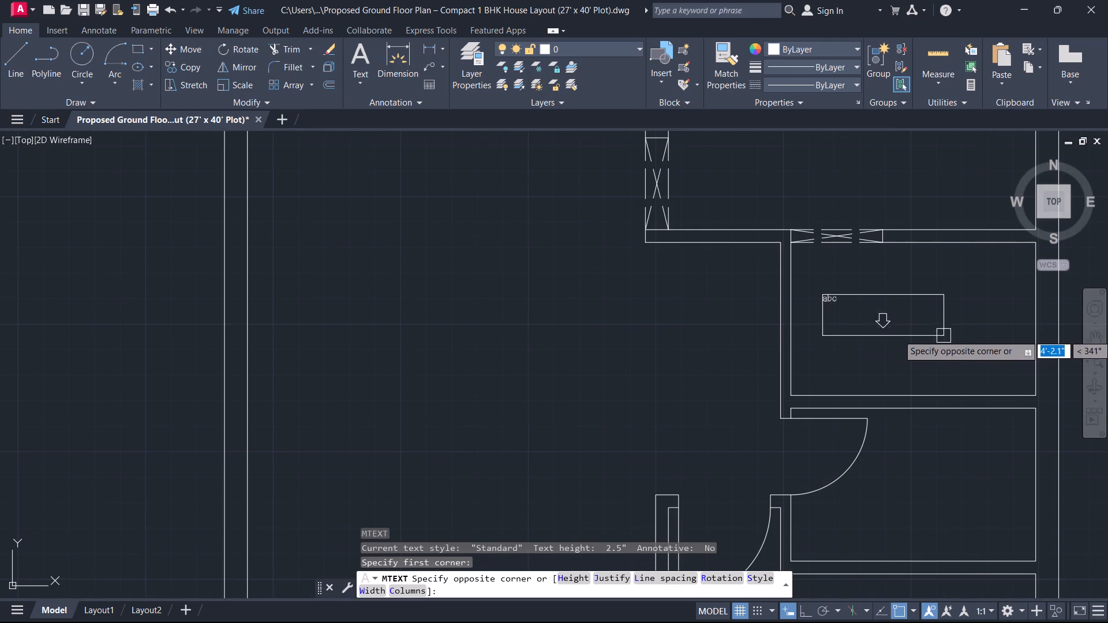
pyautogui.click(974, 354)
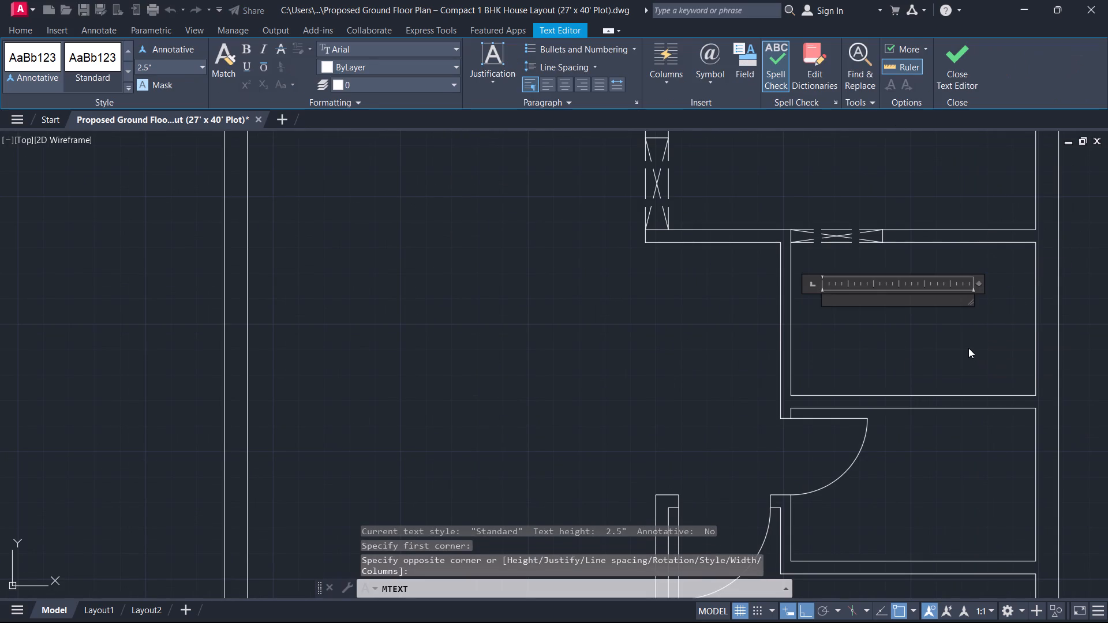
pyautogui.write('STORE R')
pyautogui.press('o')
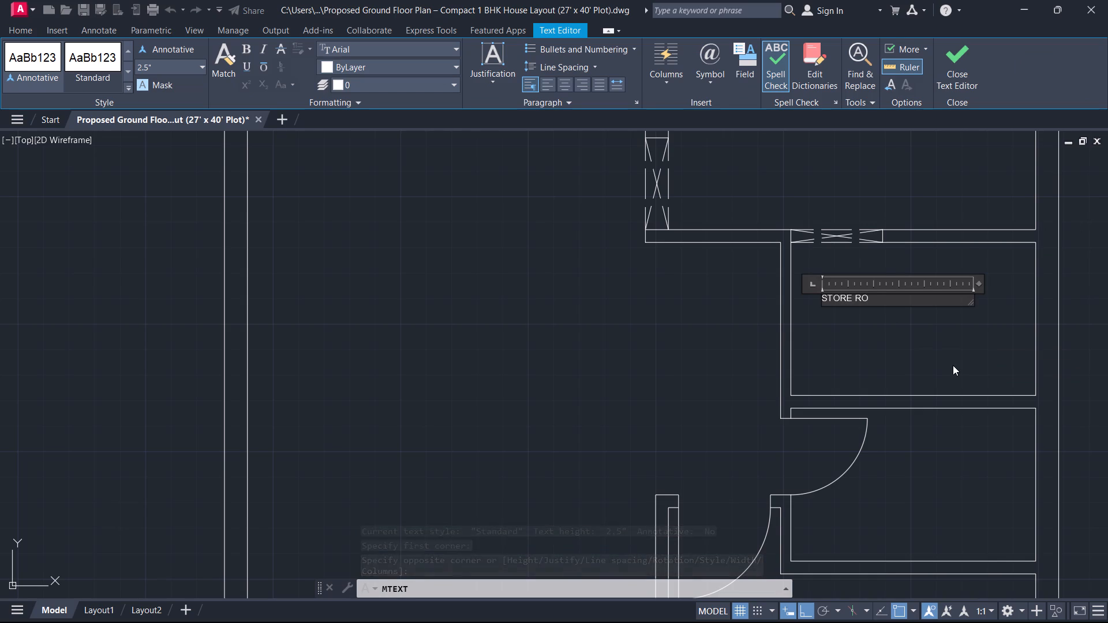
pyautogui.write('OM')
# Add the size 8'1"X8'0" on a second line of the label, indented four spaces under the room name.
pyautogui.press('Return')
pyautogui.press('8')
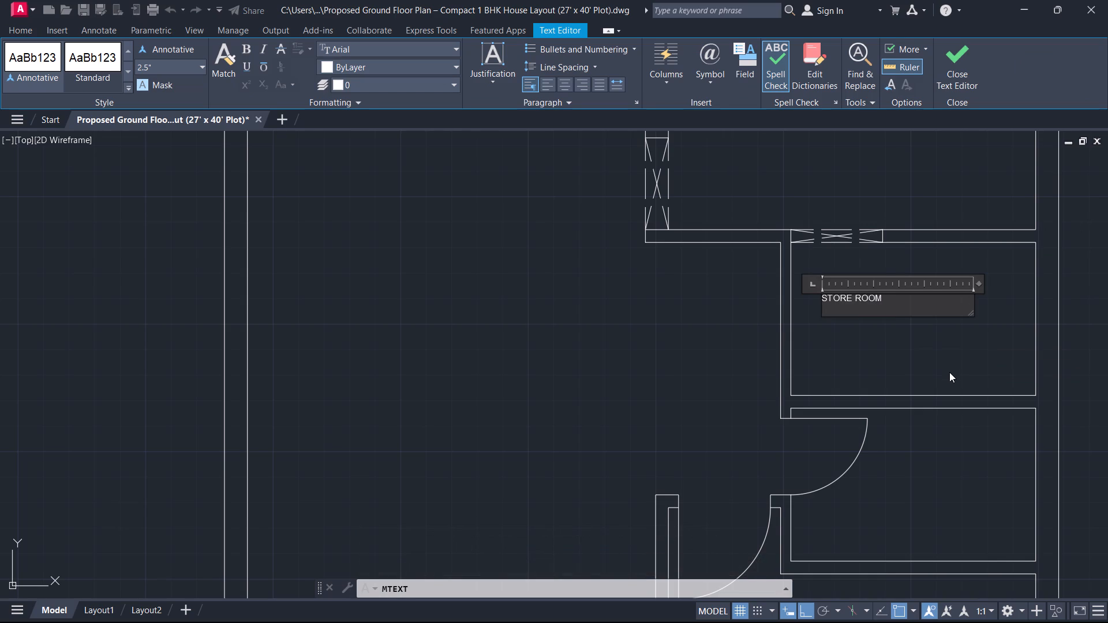
pyautogui.press("'")
pyautogui.press('1')
pyautogui.hotkey('shift', '"')
pyautogui.press('x')
pyautogui.press('8')
pyautogui.press("'")
pyautogui.press('0')
pyautogui.hotkey('shift', '"')
pyautogui.click(822, 311)
pyautogui.press('space')
pyautogui.press('space')
pyautogui.press('space')
pyautogui.press('space')
# Set the text height of the whole store room label to 6" and finish editing it.
pyautogui.hotkey('ctrl', 'a')
pyautogui.click(162, 62)
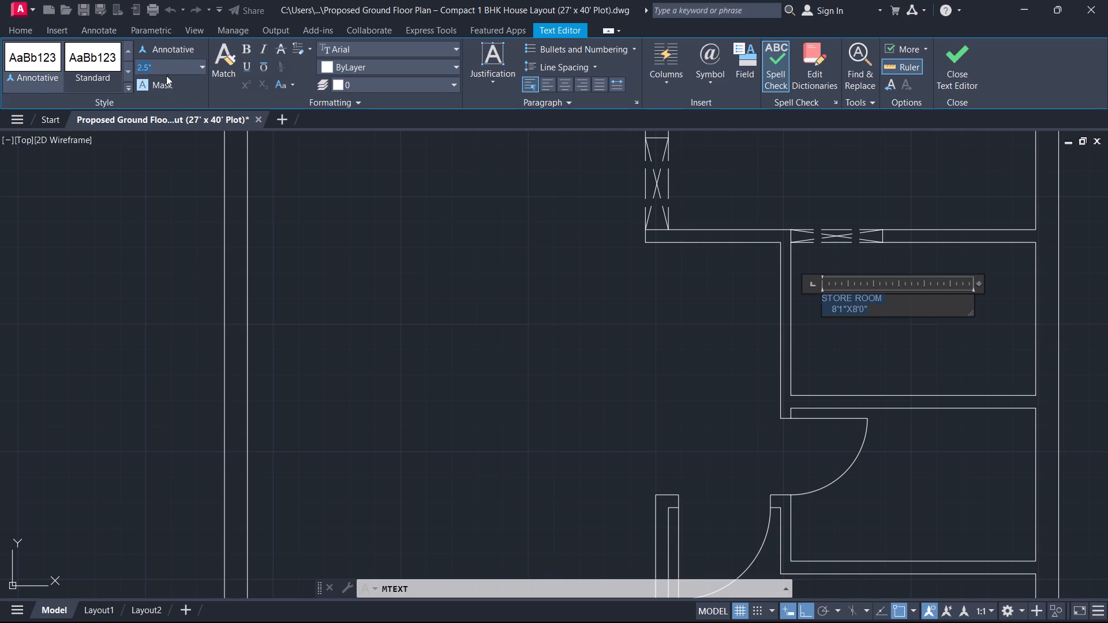
pyautogui.press('6')
pyautogui.press('Return')
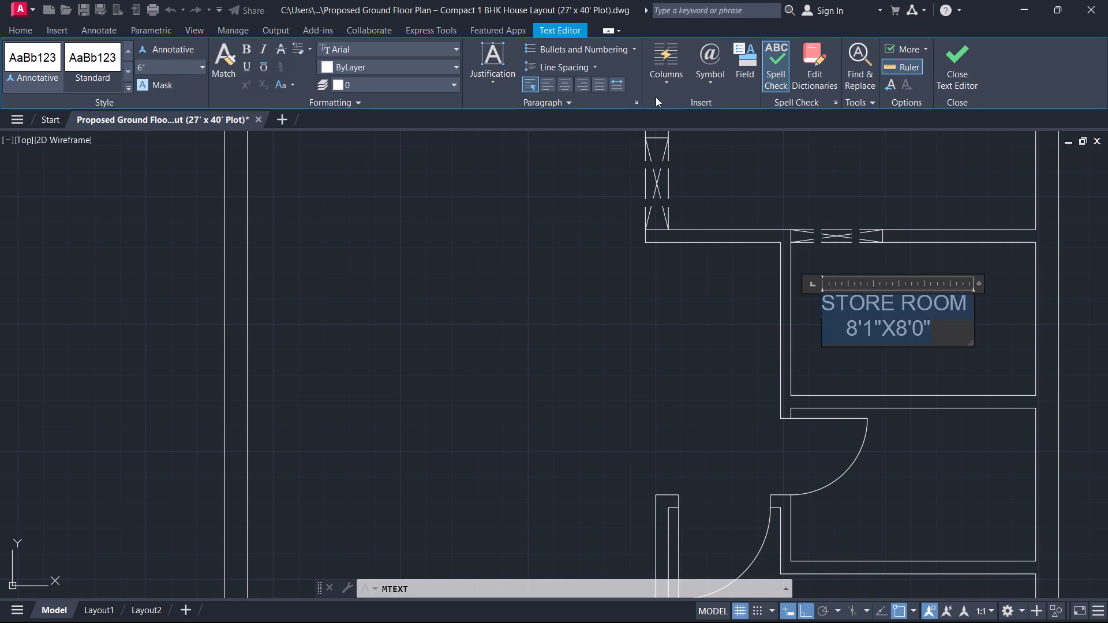
pyautogui.click(949, 60)
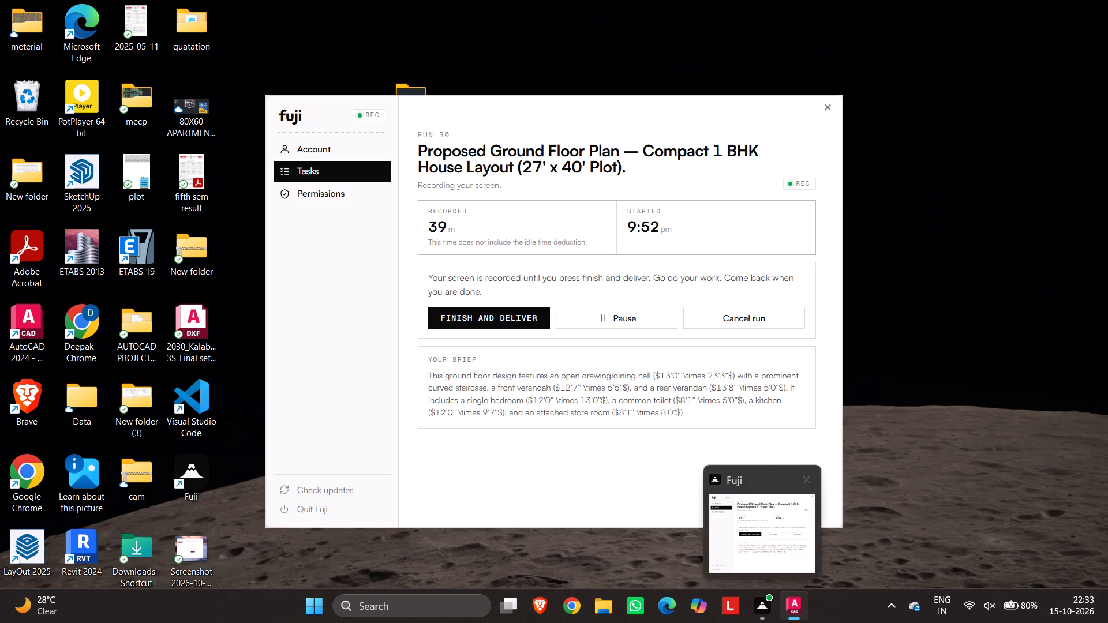
# Copy the store room label straight down into the small room directly below it.
pyautogui.scroll(-1, 766, 396)
pyautogui.moveTo(766, 396); pyautogui.dragTo(711, 380, button='middle')
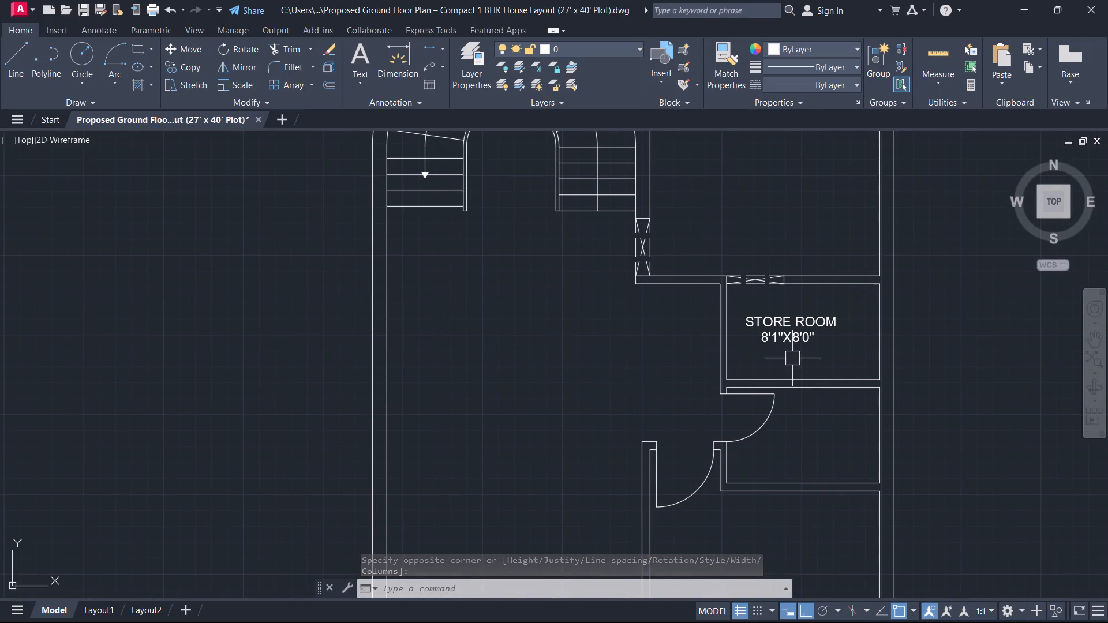
pyautogui.moveTo(792, 358); pyautogui.dragTo(838, 301, button='middle')
pyautogui.moveTo(839, 296); pyautogui.dragTo(840, 290)
pyautogui.click(831, 262)
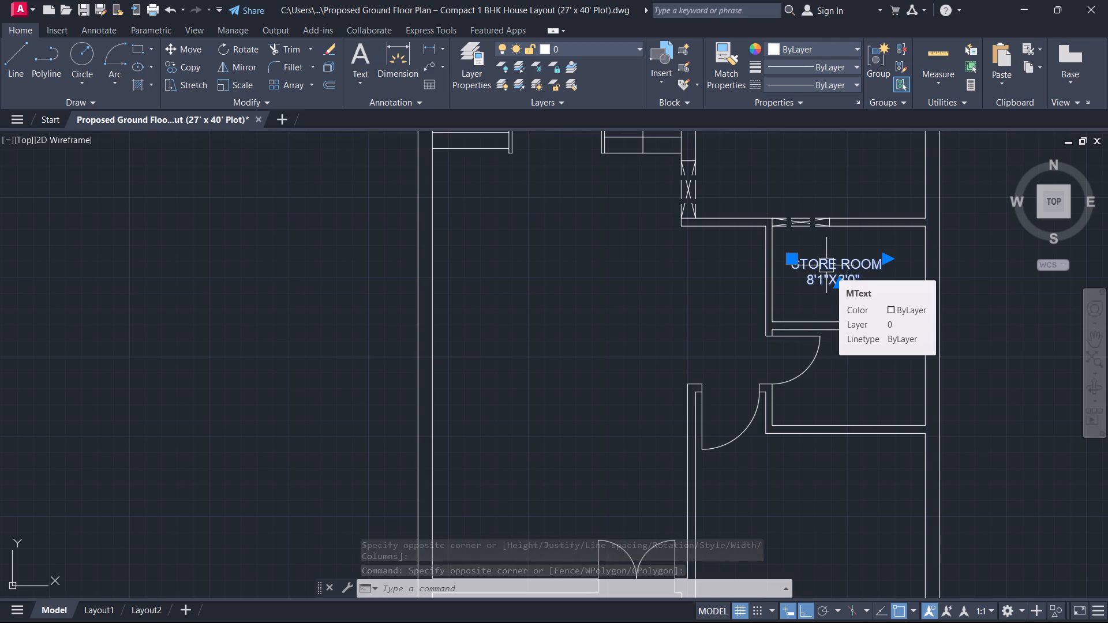
pyautogui.press('c')
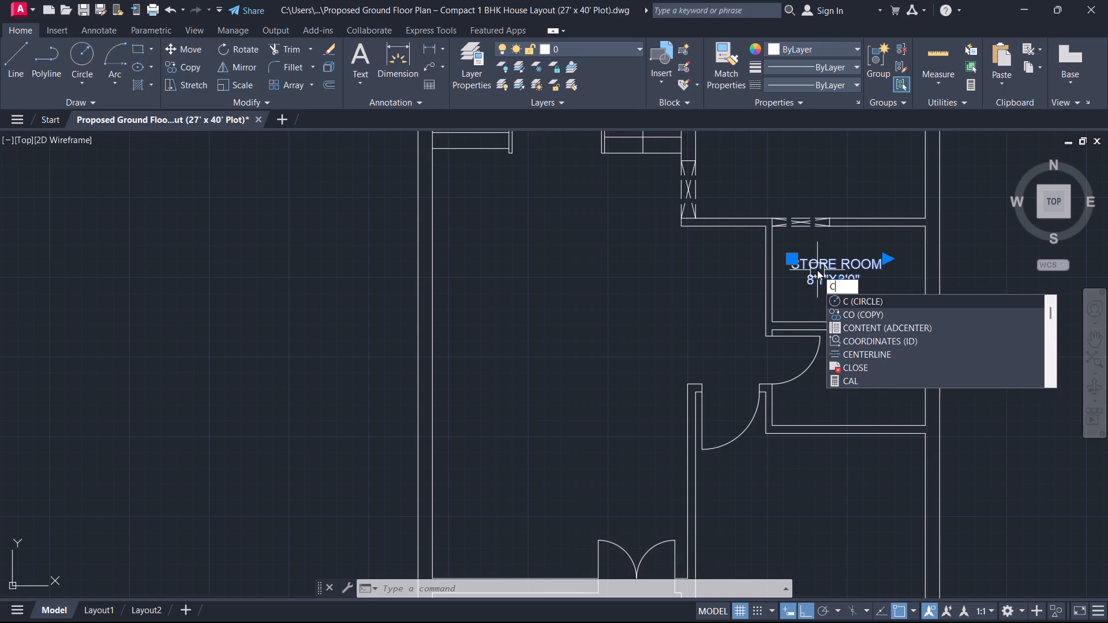
pyautogui.write('O')
pyautogui.press('space')
pyautogui.click(816, 271)
pyautogui.scroll(2, 788, 406)
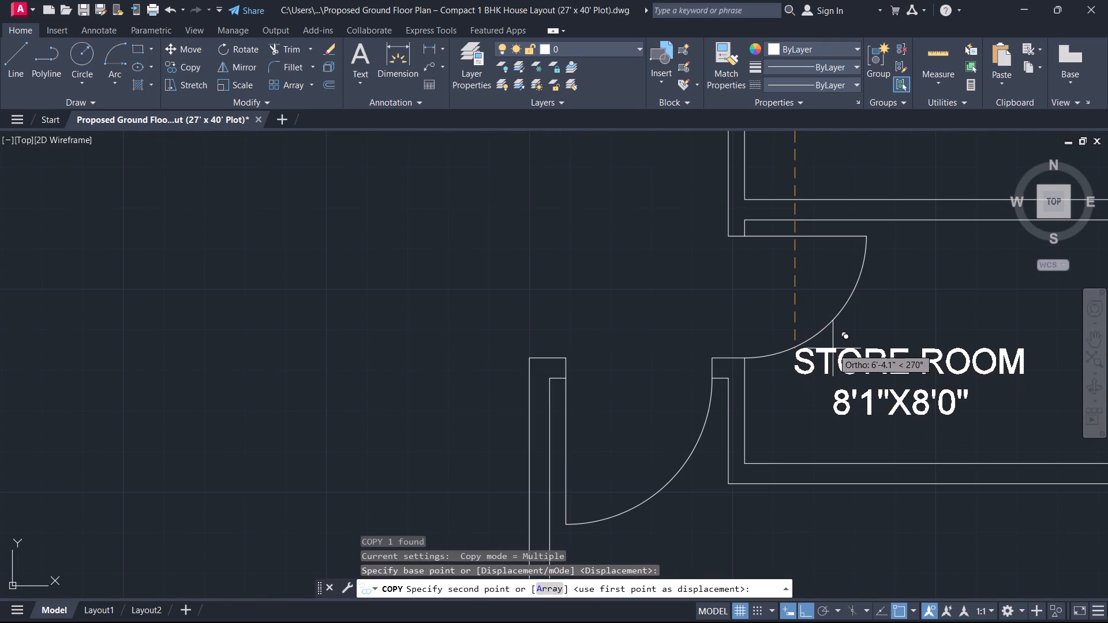
pyautogui.click(833, 359)
pyautogui.press('Escape')
# Set the text height of the whole copied label in the lower small room to 4".
pyautogui.doubleClick(837, 378)
pyautogui.hotkey('ctrl', 'a')
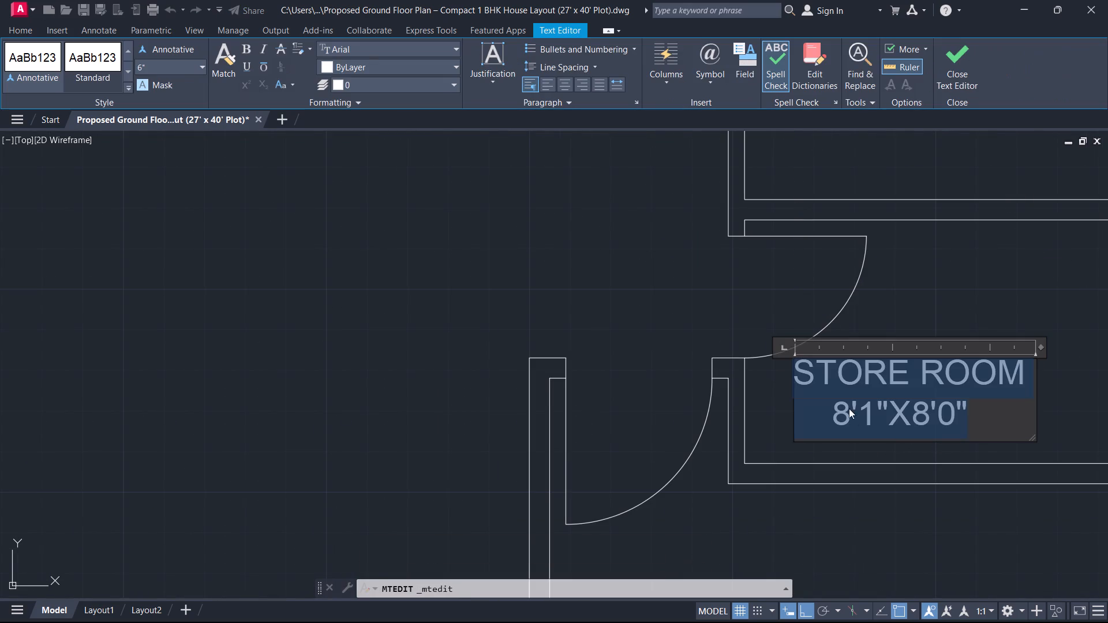
pyautogui.click(175, 66)
pyautogui.press('4')
pyautogui.press('Return')
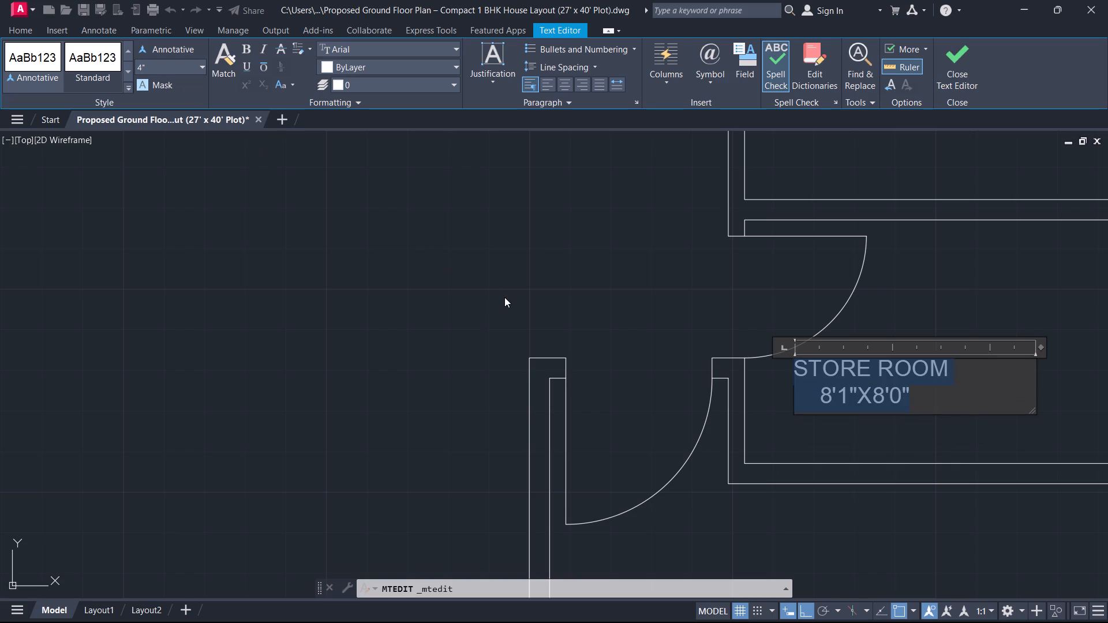
# Replace the whole copied label in the small room below the store room with the name COM.TOILET.
pyautogui.press('c')
pyautogui.press('o')
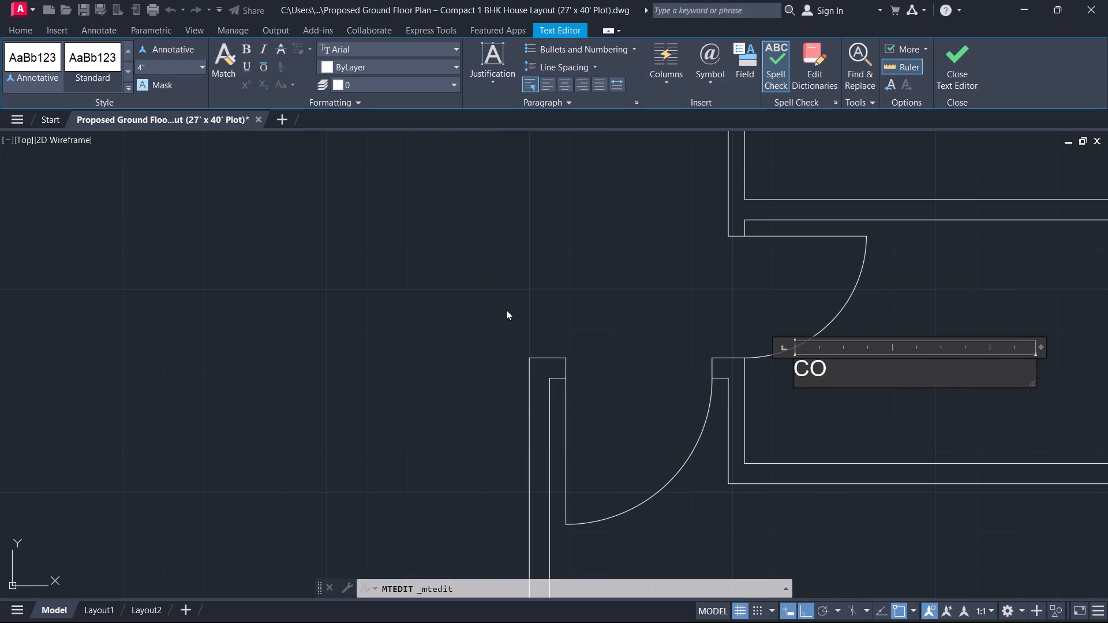
pyautogui.write('M.')
pyautogui.scroll(-2, 506, 310)
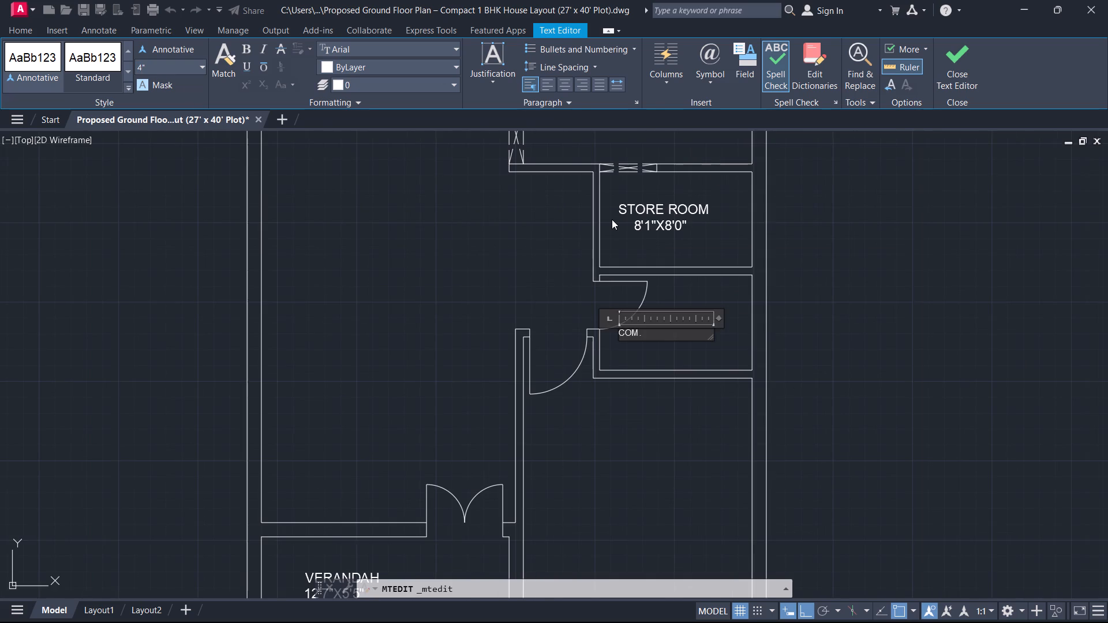
pyautogui.scroll(1, 612, 219)
pyautogui.scroll(1, 680, 227)
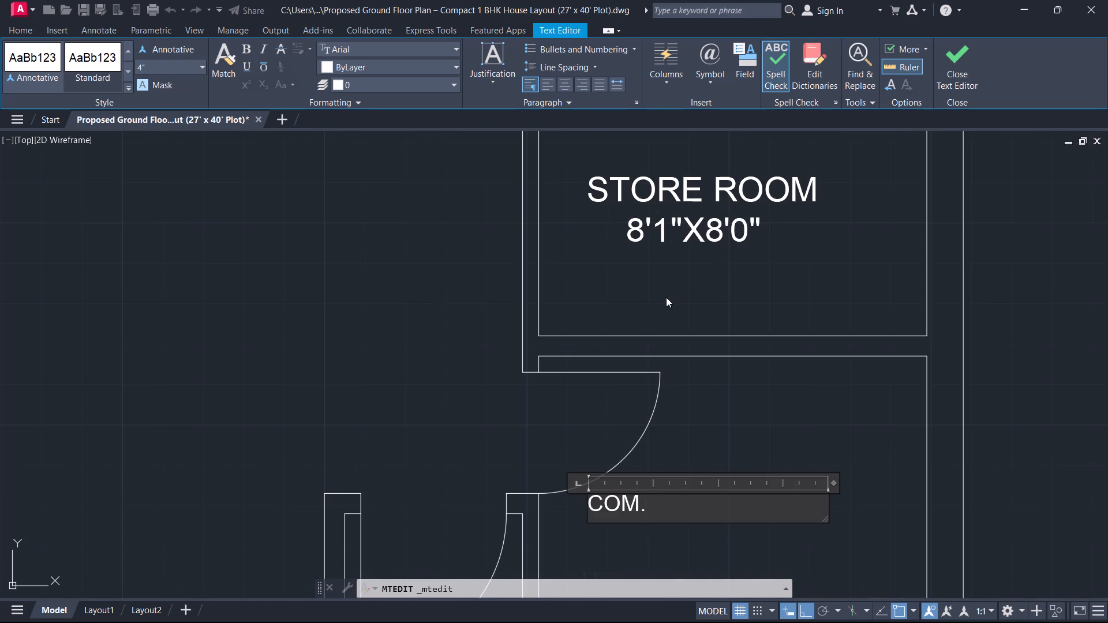
pyautogui.press('t')
pyautogui.press('o')
pyautogui.press('i')
pyautogui.press('l')
pyautogui.press('e')
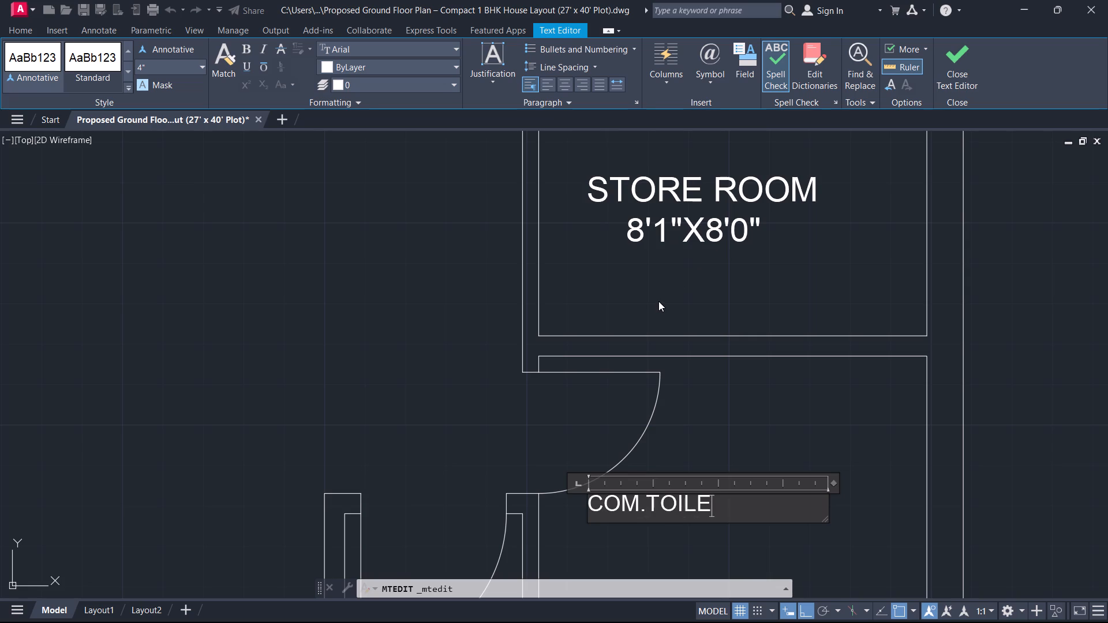
pyautogui.press('t')
# Add the size 8'1"X5'0" on a second line of the toilet label, indented four spaces, and finish editing it.
pyautogui.press('Return')
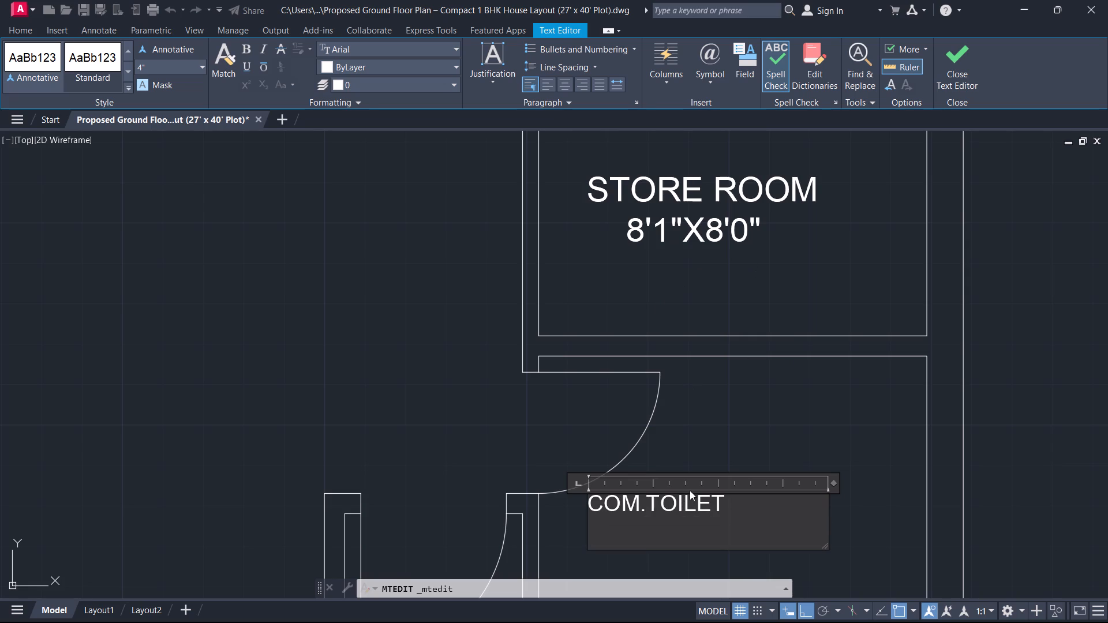
pyautogui.press('8')
pyautogui.write("'1")
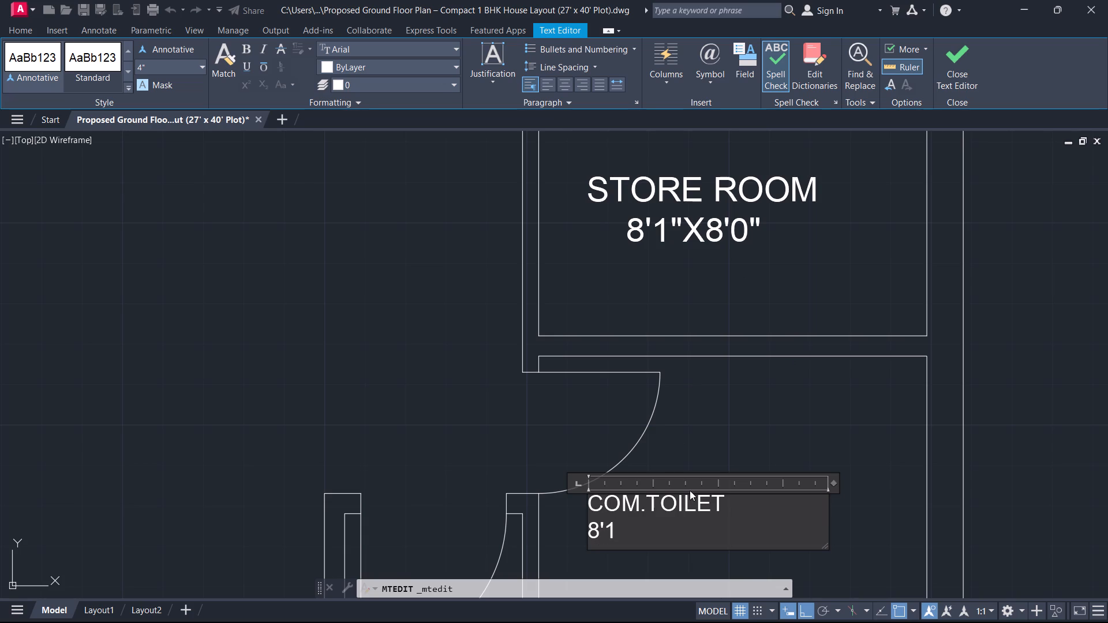
pyautogui.hotkey('shift', '"')
pyautogui.press('x')
pyautogui.press('5')
pyautogui.press("'")
pyautogui.write('0"')
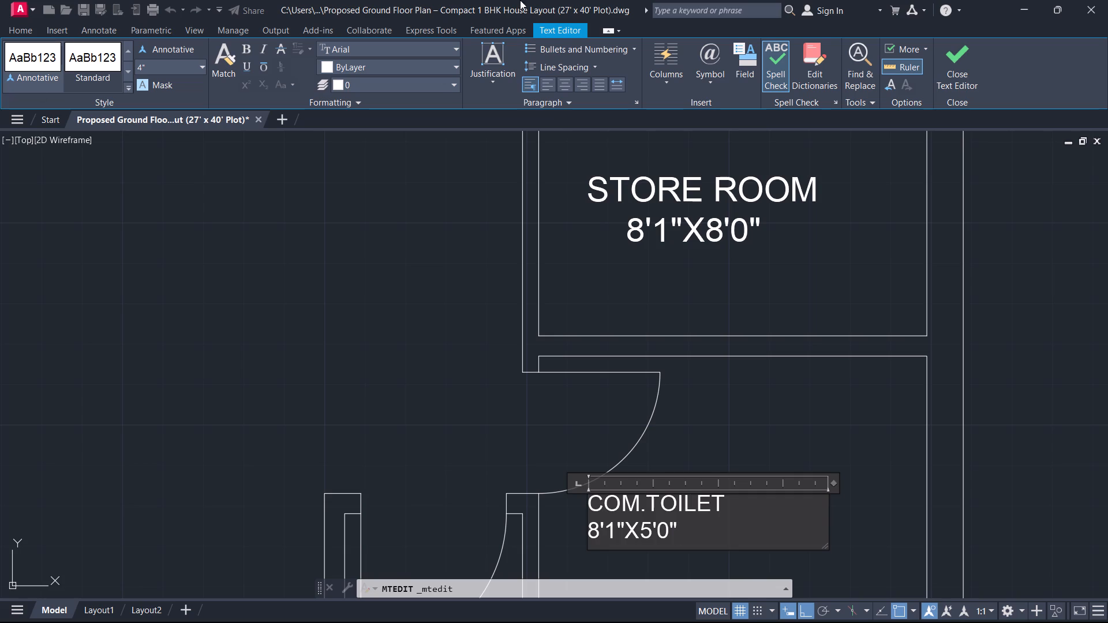
pyautogui.click(592, 532)
pyautogui.press('space')
pyautogui.press('space')
pyautogui.press('space')
pyautogui.press('space')
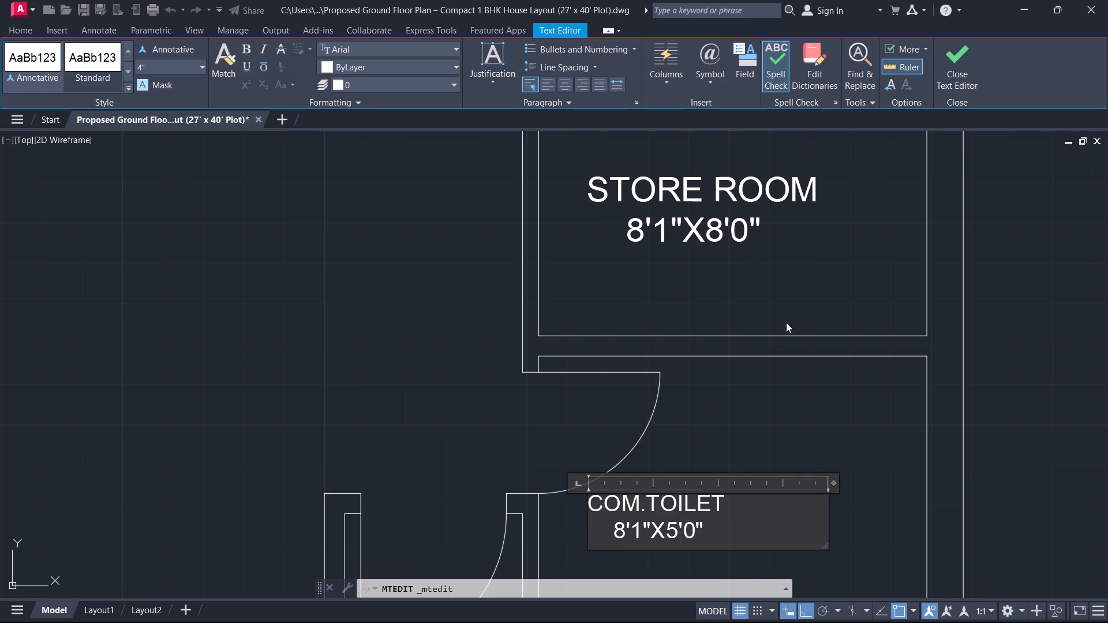
pyautogui.click(956, 70)
# Change the size in the store room label to 8'1"X5'0" and finish editing it.
pyautogui.scroll(-2, 729, 450)
pyautogui.moveTo(721, 452); pyautogui.dragTo(733, 383, button='middle')
pyautogui.scroll(2, 714, 349)
pyautogui.doubleClick(758, 245)
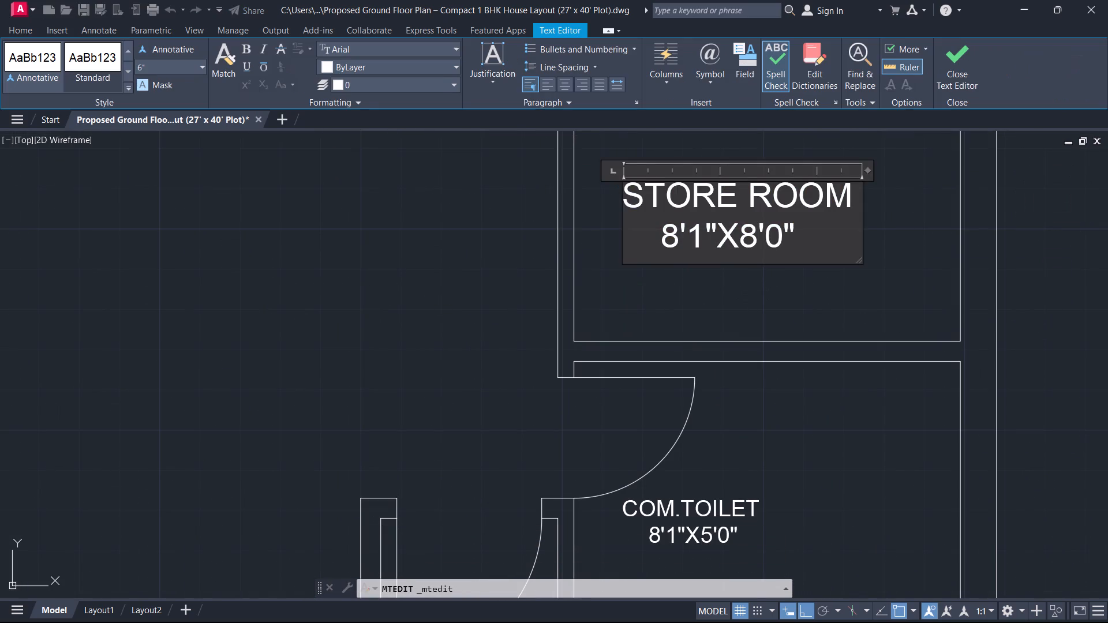
pyautogui.press('BackSpace')
pyautogui.press('5')
pyautogui.click(955, 51)
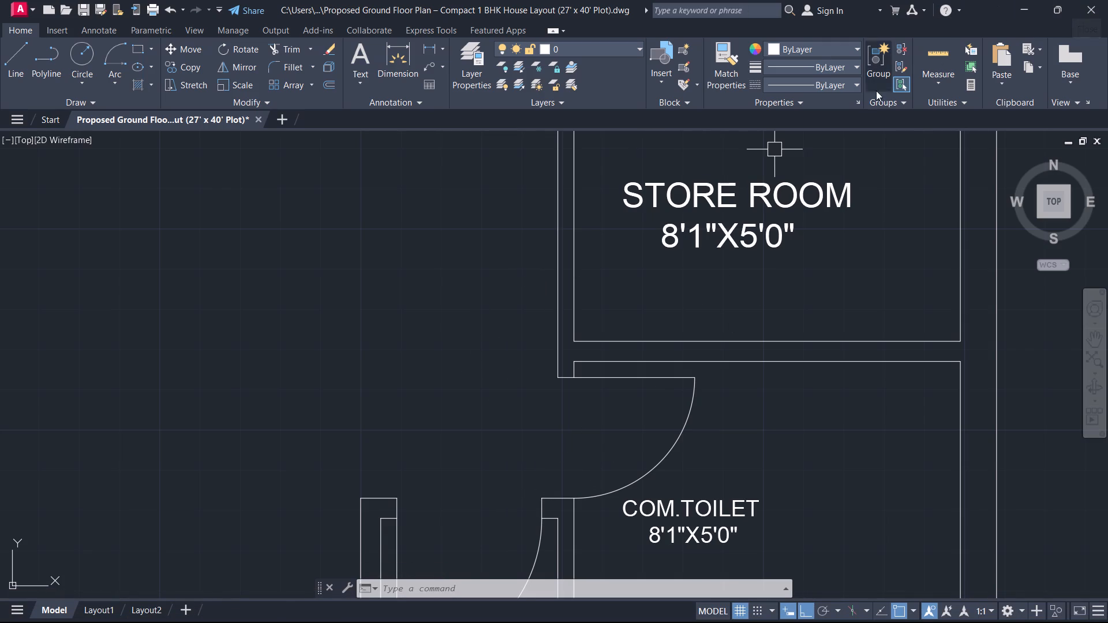
# Examine the plan from the curved staircase and store room down to the verandah and front steps.
pyautogui.scroll(-3, 766, 256)
pyautogui.moveTo(747, 256); pyautogui.dragTo(692, 459, button='middle')
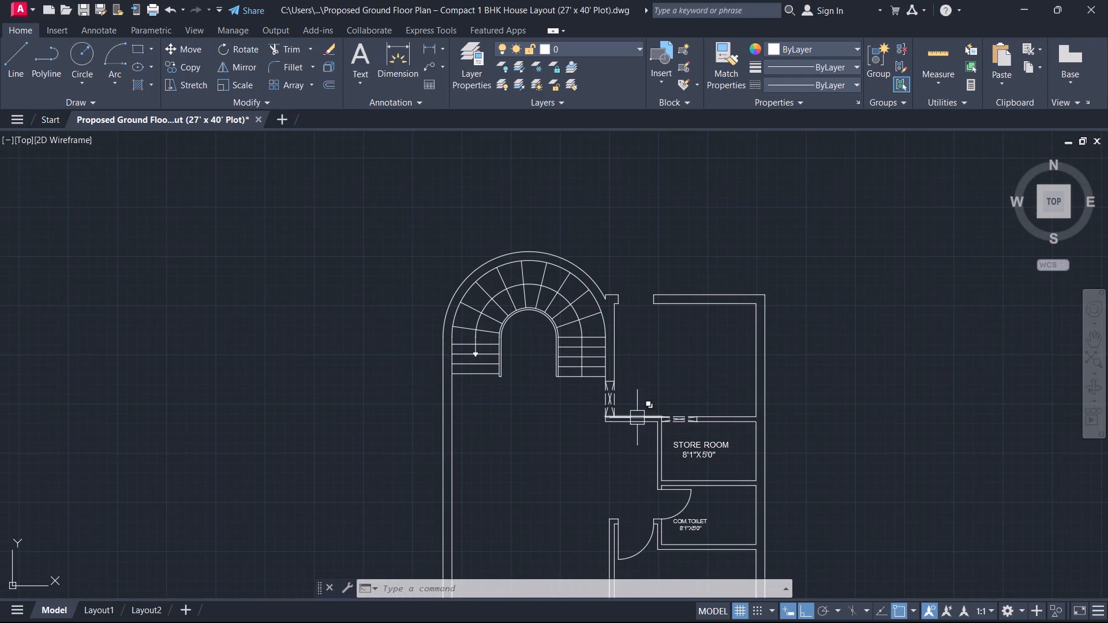
pyautogui.moveTo(618, 359); pyautogui.dragTo(765, 365, button='middle')
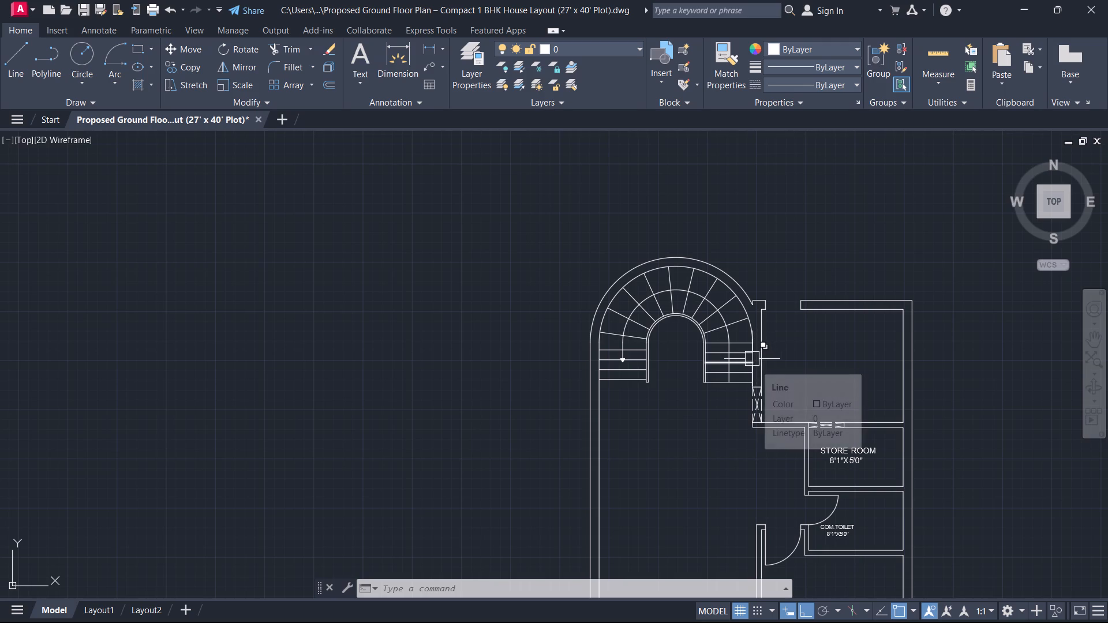
pyautogui.scroll(1, 568, 331)
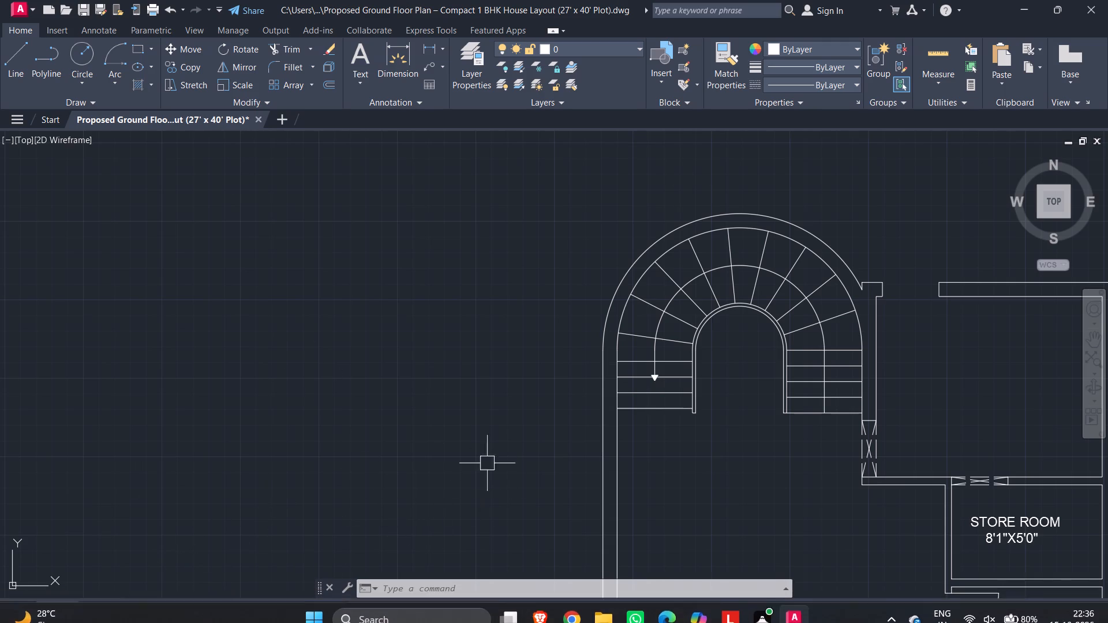
pyautogui.scroll(-3, 500, 513)
pyautogui.middleClick(500, 509)
pyautogui.scroll(1, 592, 510)
pyautogui.moveTo(598, 501); pyautogui.dragTo(638, 274, button='middle')
pyautogui.scroll(1, 645, 340)
pyautogui.moveTo(645, 342); pyautogui.dragTo(643, 180, button='middle')
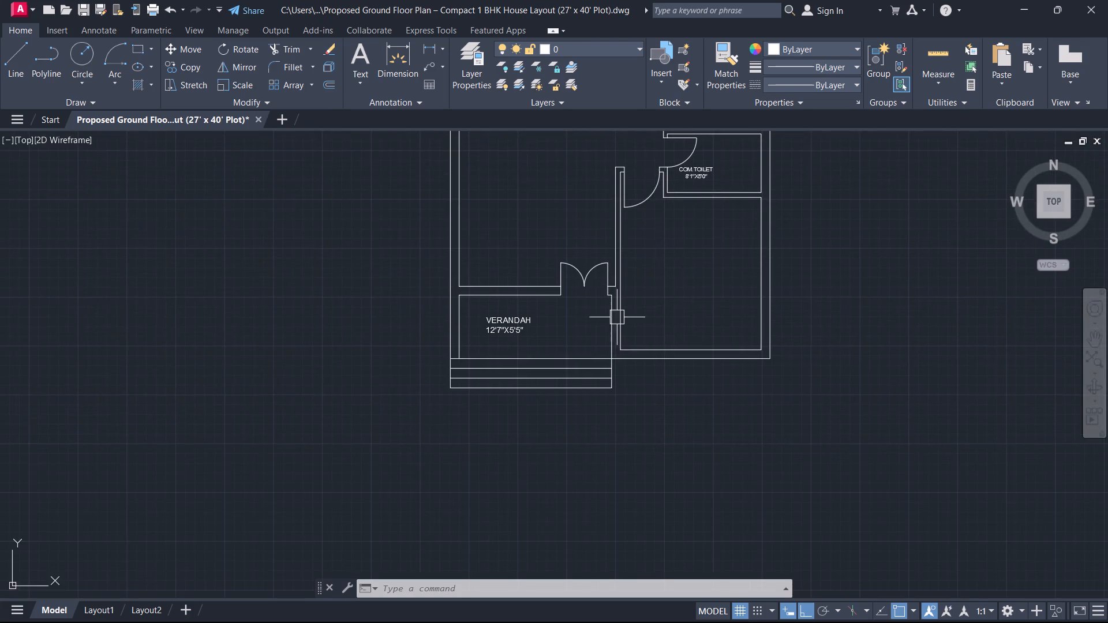
pyautogui.scroll(1, 615, 321)
pyautogui.moveTo(615, 321); pyautogui.dragTo(417, 213, button='middle')
pyautogui.scroll(-1, 615, 321)
pyautogui.moveTo(570, 337); pyautogui.dragTo(278, 235, button='middle')
pyautogui.scroll(-1, 582, 397)
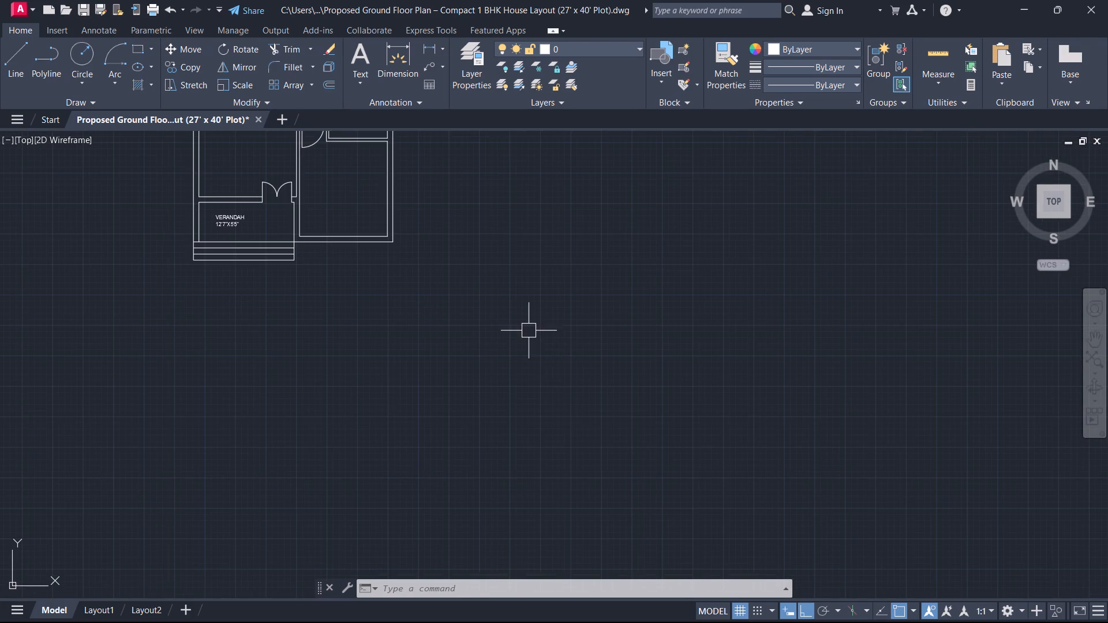
pyautogui.moveTo(522, 322); pyautogui.dragTo(842, 472, button='middle')
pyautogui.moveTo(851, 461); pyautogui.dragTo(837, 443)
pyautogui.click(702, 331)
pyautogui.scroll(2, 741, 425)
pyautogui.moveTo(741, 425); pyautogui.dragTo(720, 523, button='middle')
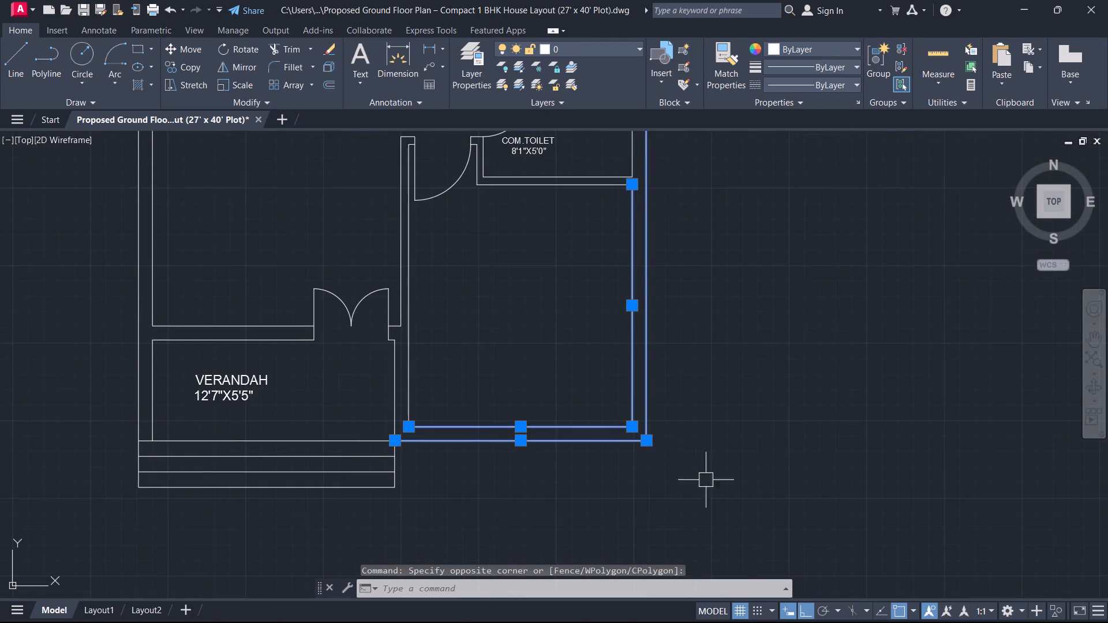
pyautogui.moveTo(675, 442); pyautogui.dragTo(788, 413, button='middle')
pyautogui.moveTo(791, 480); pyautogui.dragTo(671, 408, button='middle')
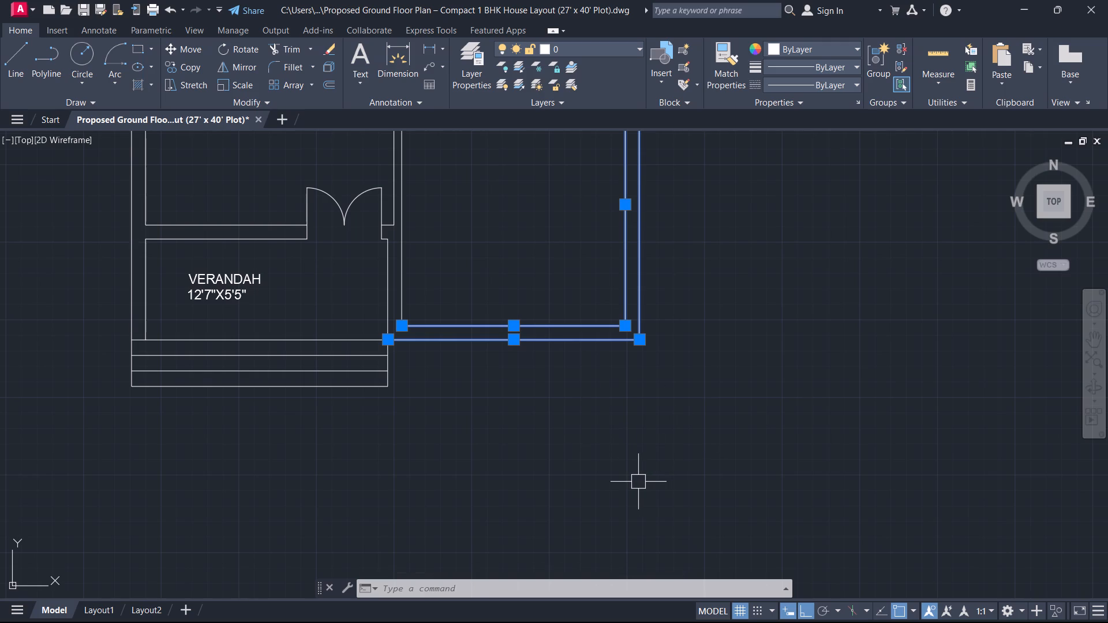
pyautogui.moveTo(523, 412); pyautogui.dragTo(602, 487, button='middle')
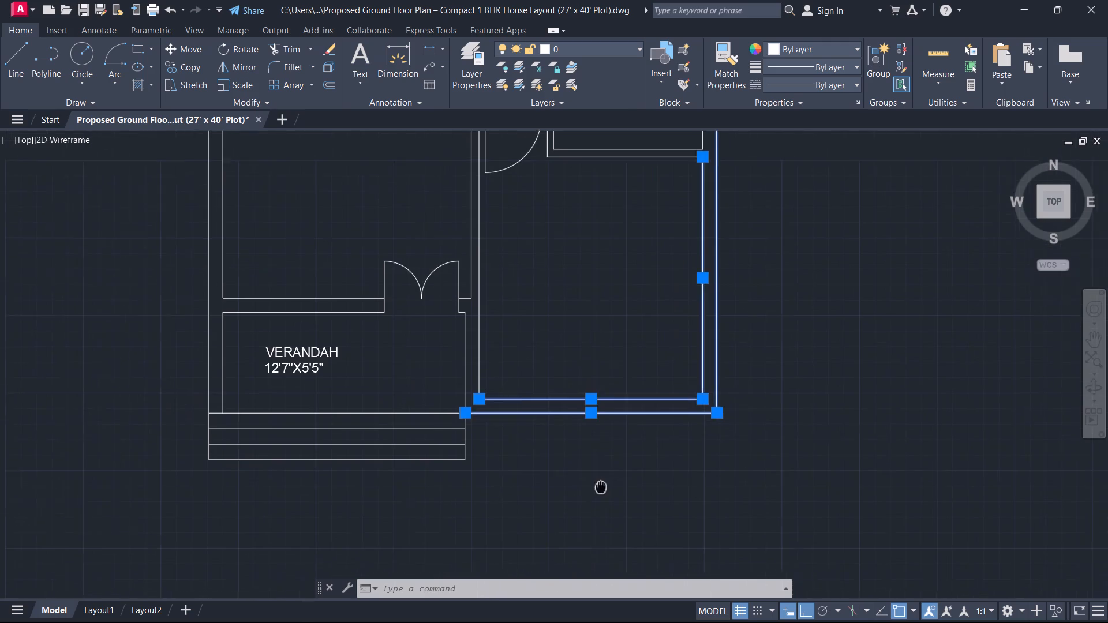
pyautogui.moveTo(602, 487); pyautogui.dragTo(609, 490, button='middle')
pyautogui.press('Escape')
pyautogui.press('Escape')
# Examine the plan around the common toilet, the unlabelled rooms, the large hall and the curved staircase.
pyautogui.moveTo(589, 363); pyautogui.dragTo(683, 409, button='middle')
pyautogui.scroll(-2, 683, 411)
pyautogui.scroll(2, 684, 339)
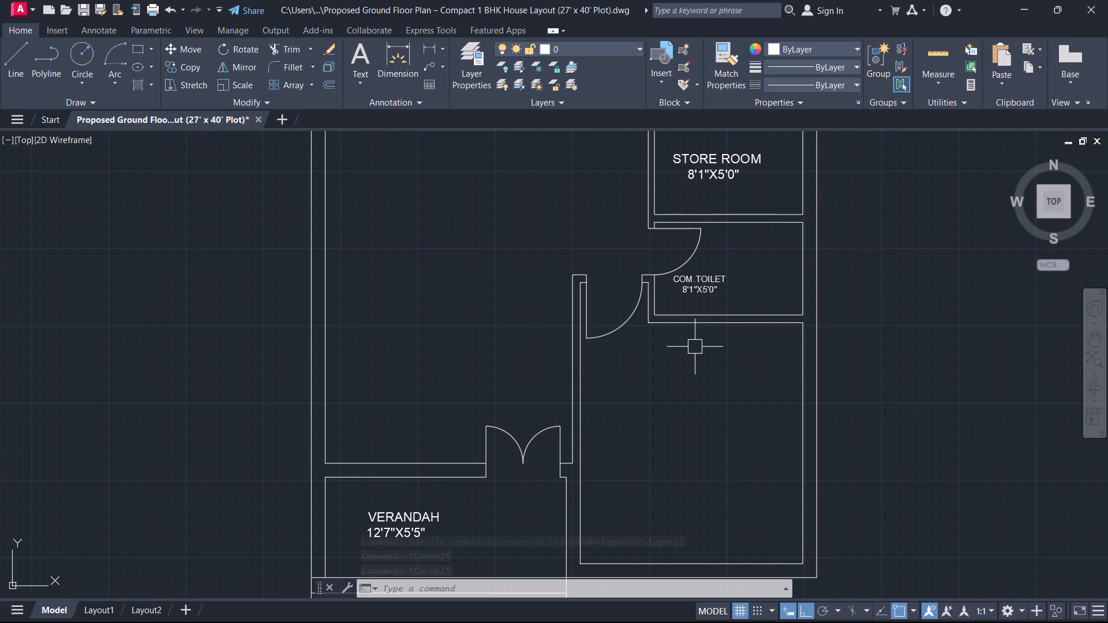
pyautogui.moveTo(633, 376); pyautogui.dragTo(667, 408, button='middle')
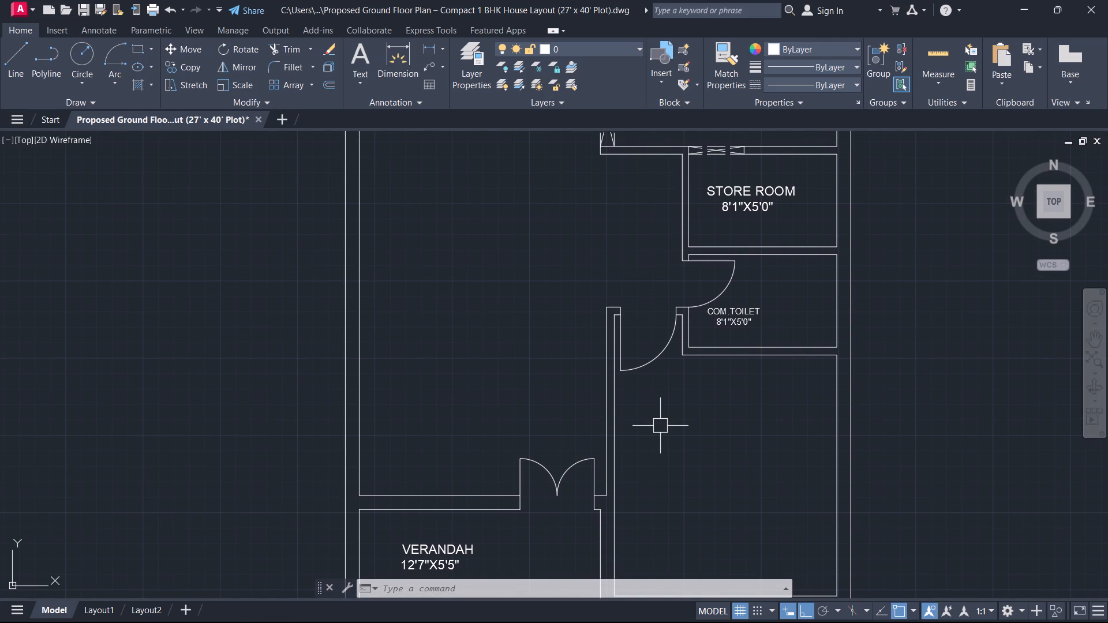
pyautogui.moveTo(630, 450); pyautogui.dragTo(741, 395, button='middle')
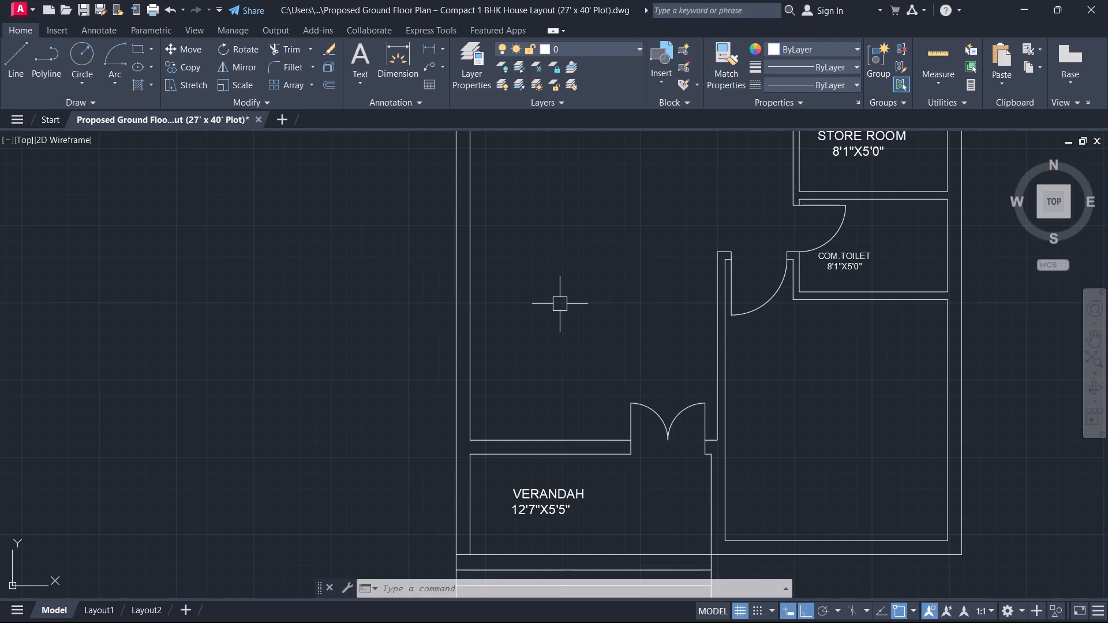
pyautogui.moveTo(542, 342); pyautogui.dragTo(521, 449, button='middle')
pyautogui.scroll(-2, 516, 448)
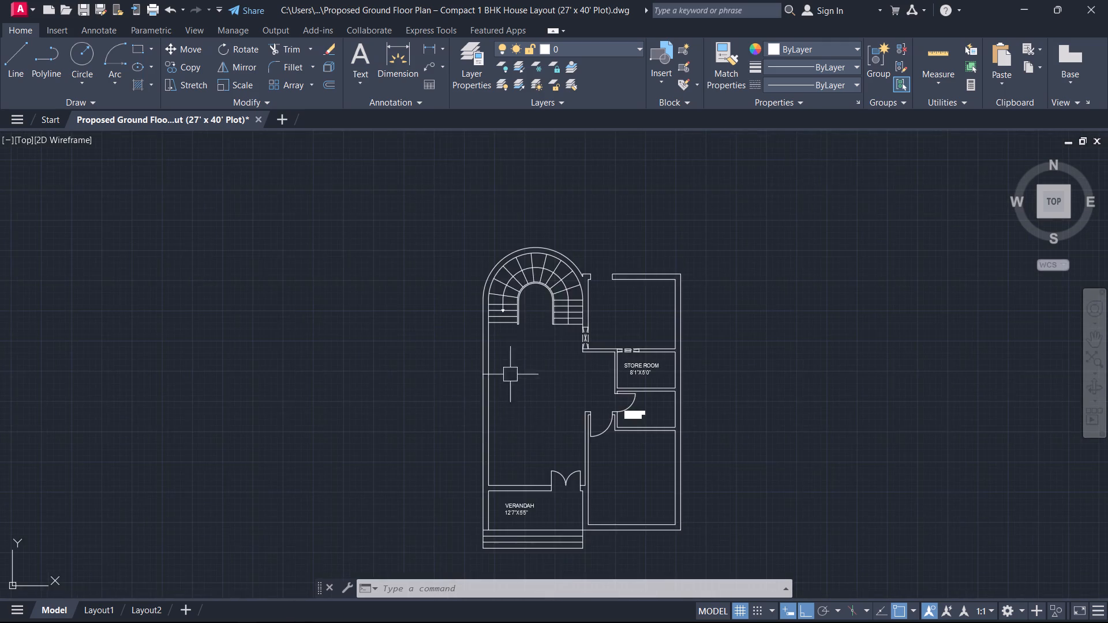
pyautogui.scroll(2, 510, 365)
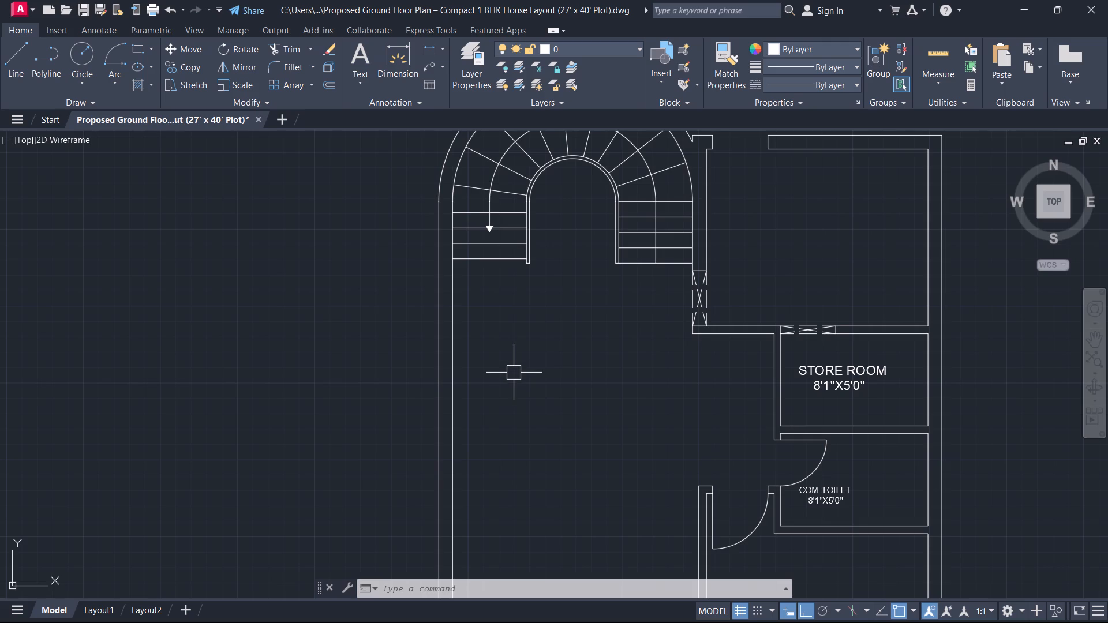
pyautogui.moveTo(515, 373); pyautogui.dragTo(491, 431, button='middle')
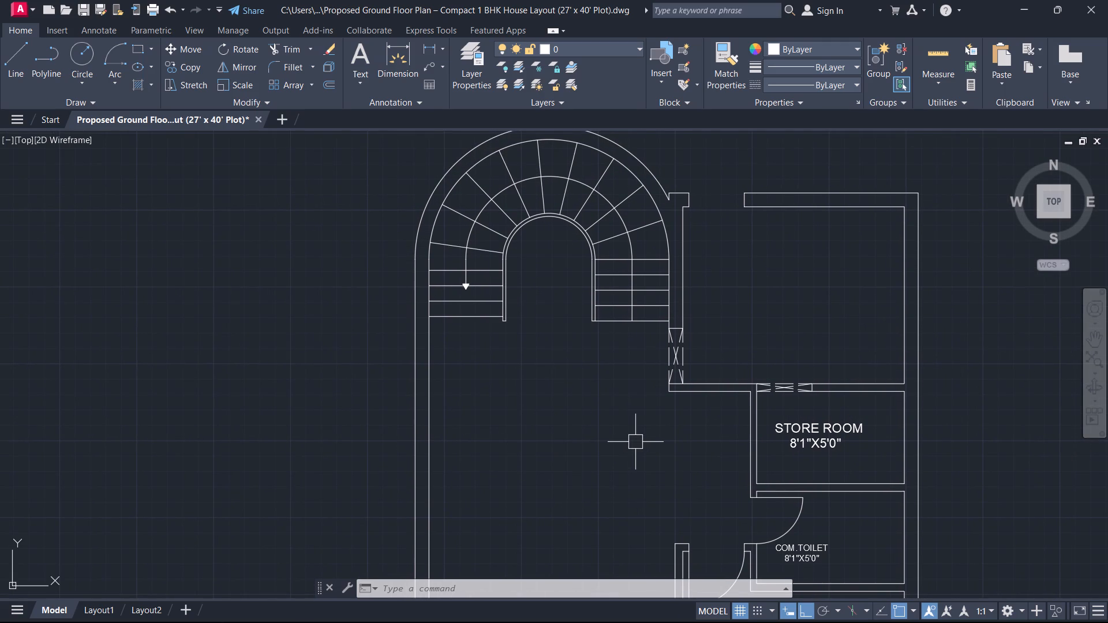
# Create a multiline text label in the large hall below the curved staircase with the name DRAWING/DINING HALL.
pyautogui.write('T')
pyautogui.press('space')
pyautogui.moveTo(524, 402); pyautogui.dragTo(736, 267, button='middle')
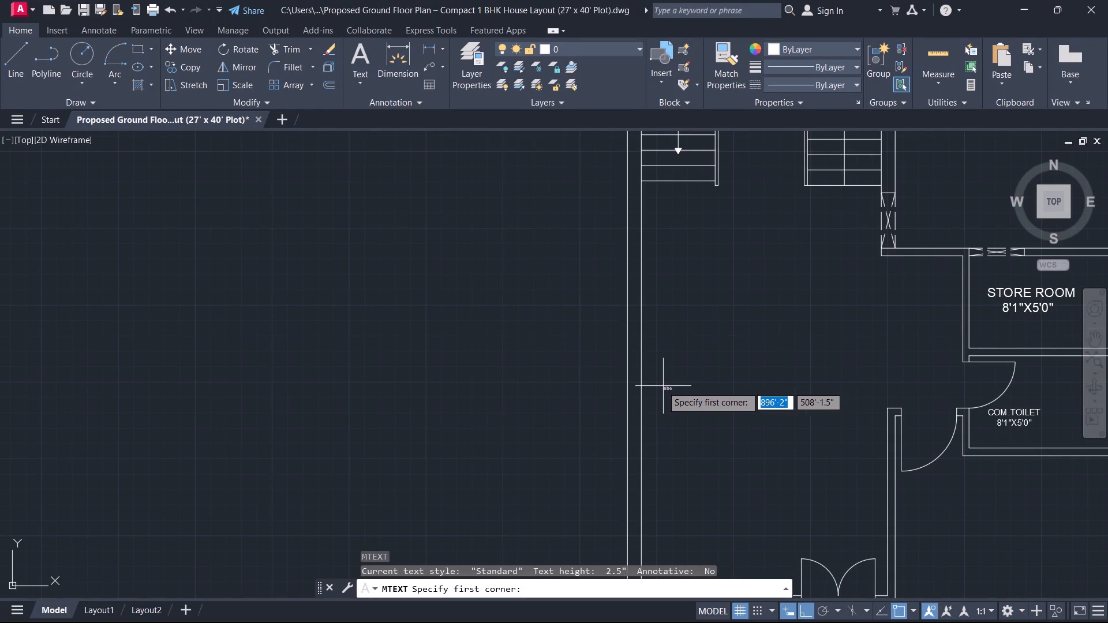
pyautogui.click(675, 362)
pyautogui.click(896, 390)
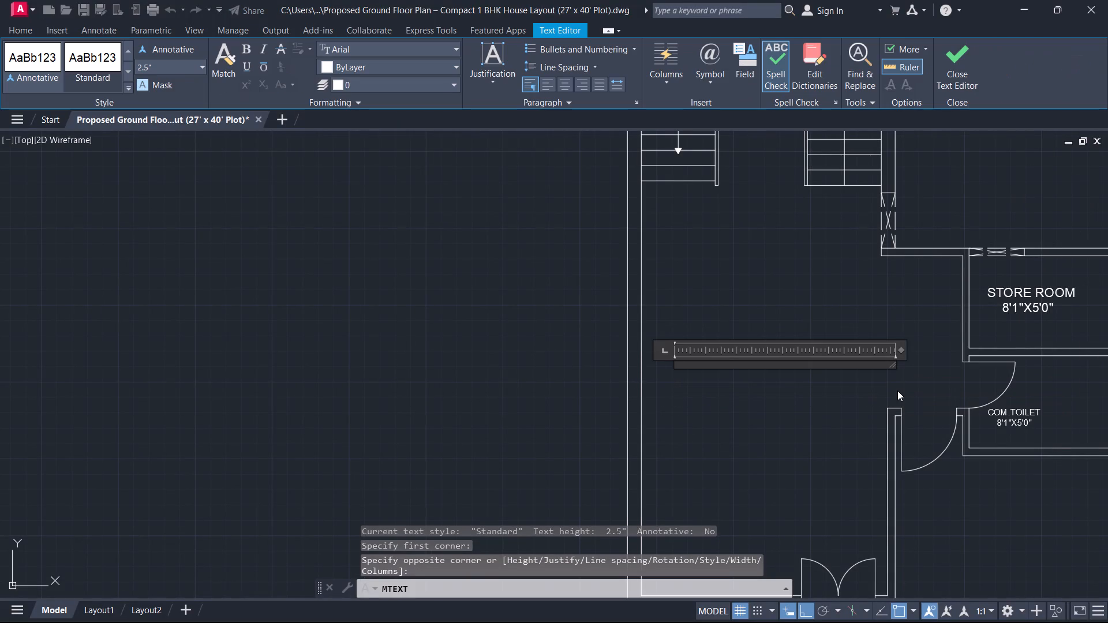
pyautogui.write('DRAA')
pyautogui.press('BackSpace')
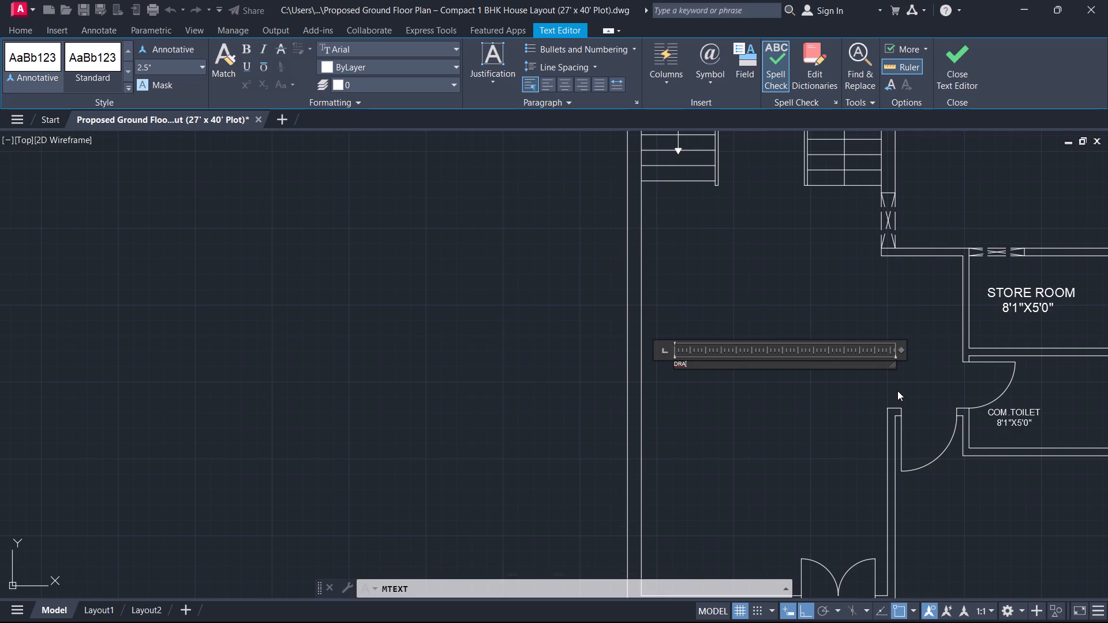
pyautogui.write('WING')
pyautogui.press('/')
pyautogui.press('d')
pyautogui.write('INI')
pyautogui.write('NG')
pyautogui.press('space')
pyautogui.write('HALL')
# Add the size 13'0"X23'3" on a second line of the hall label.
pyautogui.press('Return')
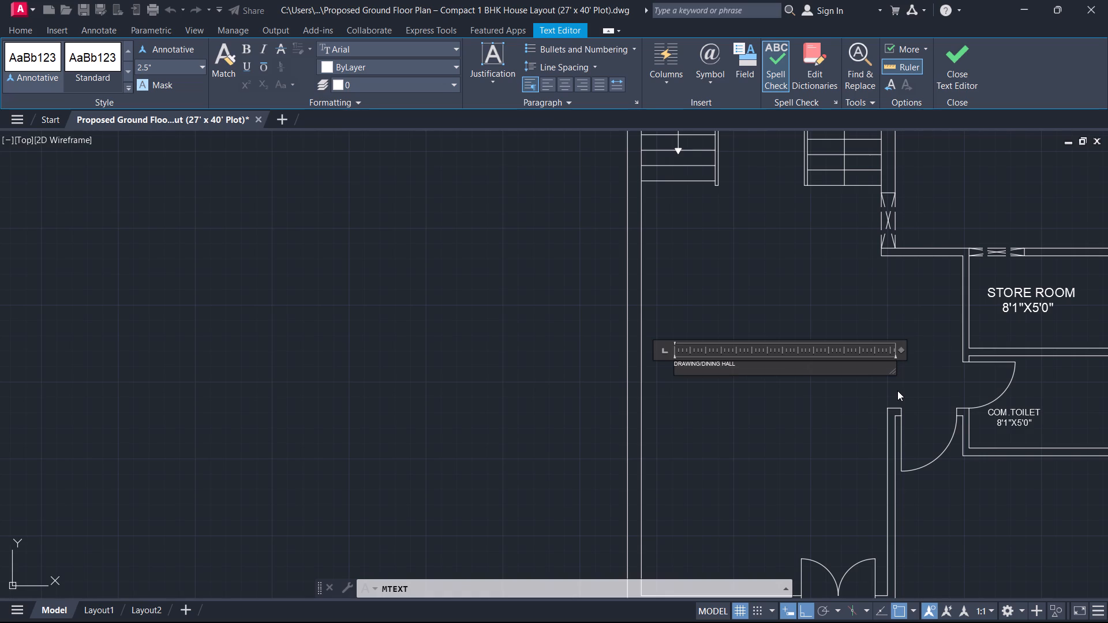
pyautogui.write('13')
pyautogui.press("'")
pyautogui.press('0')
pyautogui.hotkey('shift', '"')
pyautogui.press('x')
pyautogui.write("23'")
pyautogui.write('3"')
# Indent the size line of the hall label by six spaces so it sits under the name.
pyautogui.hotkey('ctrl', 'Left')
pyautogui.hotkey('ctrl', 'Left')
pyautogui.hotkey('ctrl', 'Left')
pyautogui.hotkey('ctrl', 'Left')
pyautogui.hotkey('ctrl', 'Left')
pyautogui.hotkey('ctrl', 'Right')
pyautogui.press('space')
pyautogui.press('space')
pyautogui.press('space')
pyautogui.press('space')
pyautogui.press('space')
pyautogui.press('space')
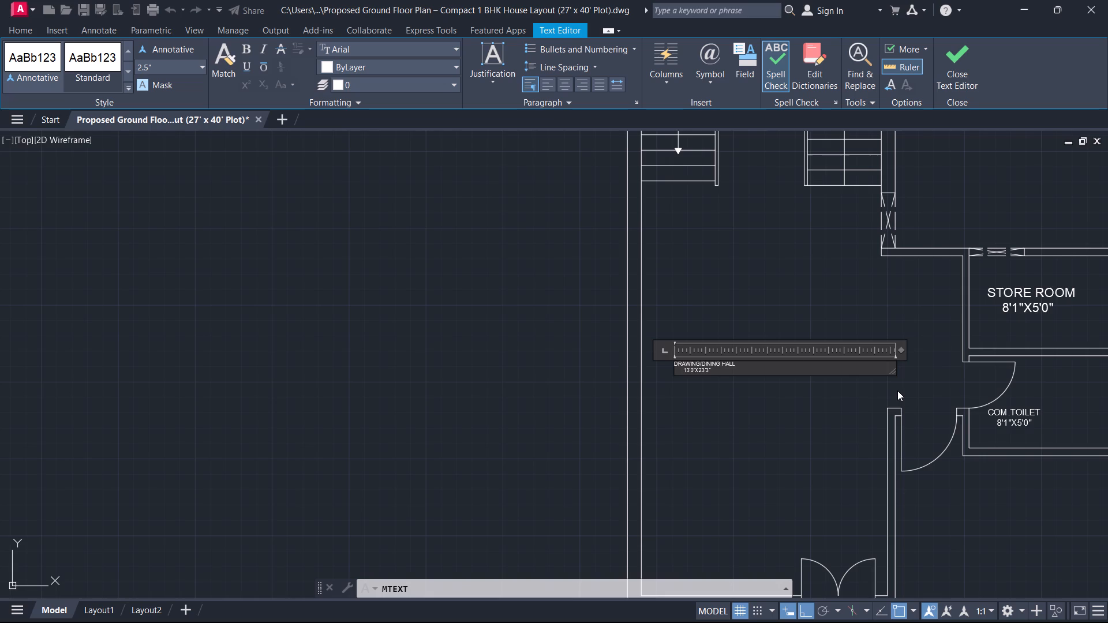
# Set the text height of both lines of the hall label to 6" and finish editing it.
pyautogui.press('Left')
pyautogui.press('Left')
pyautogui.press('Left')
pyautogui.press('Left')
pyautogui.press('Left')
pyautogui.press('Left')
pyautogui.press('Left')
pyautogui.press('Left')
pyautogui.hotkey('shift', 'Down')
pyautogui.hotkey('shift', 'Down')
pyautogui.hotkey('shift', 'Up')
pyautogui.hotkey('shift', 'Up')
pyautogui.hotkey('shift', 'Up')
pyautogui.press('Up')
pyautogui.hotkey('shift', 'Down')
pyautogui.hotkey('shift', 'Down')
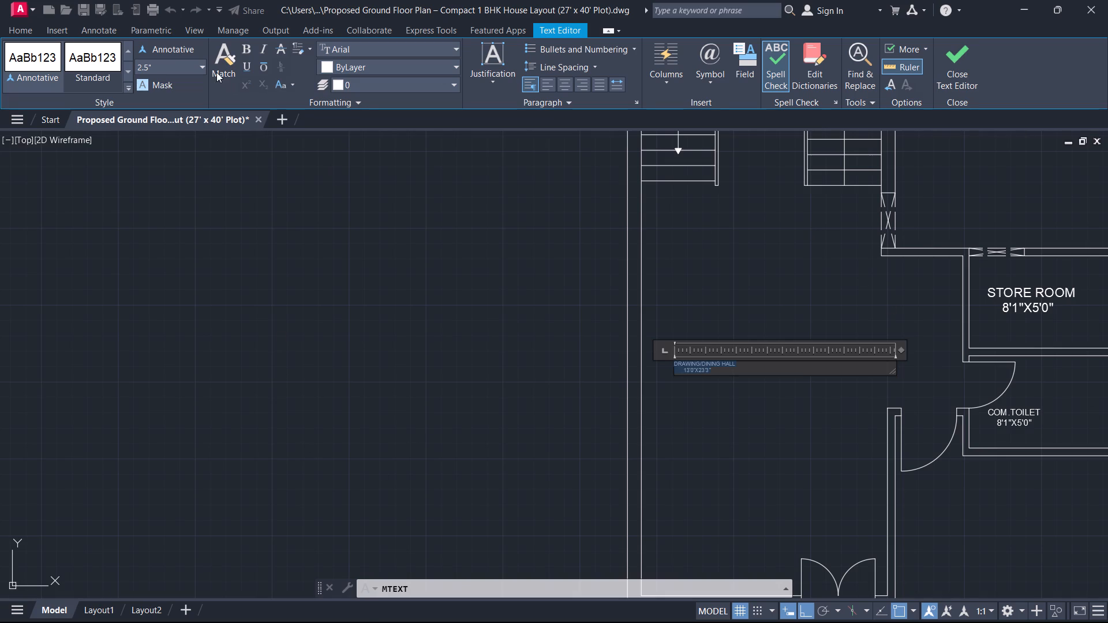
pyautogui.click(155, 72)
pyautogui.press('6')
pyautogui.press('Return')
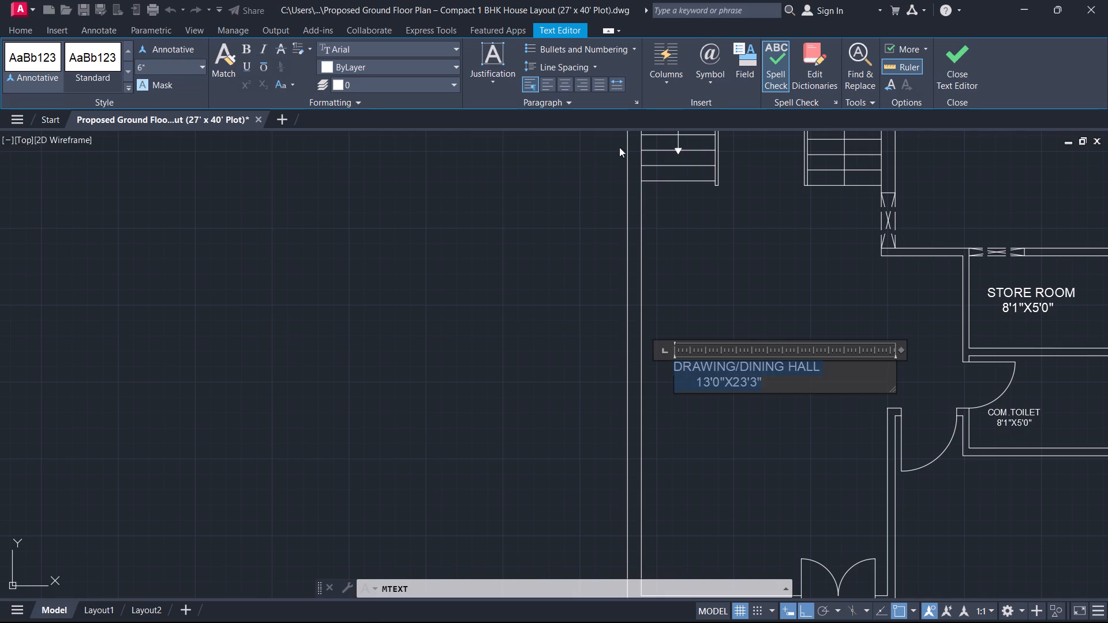
pyautogui.click(776, 311)
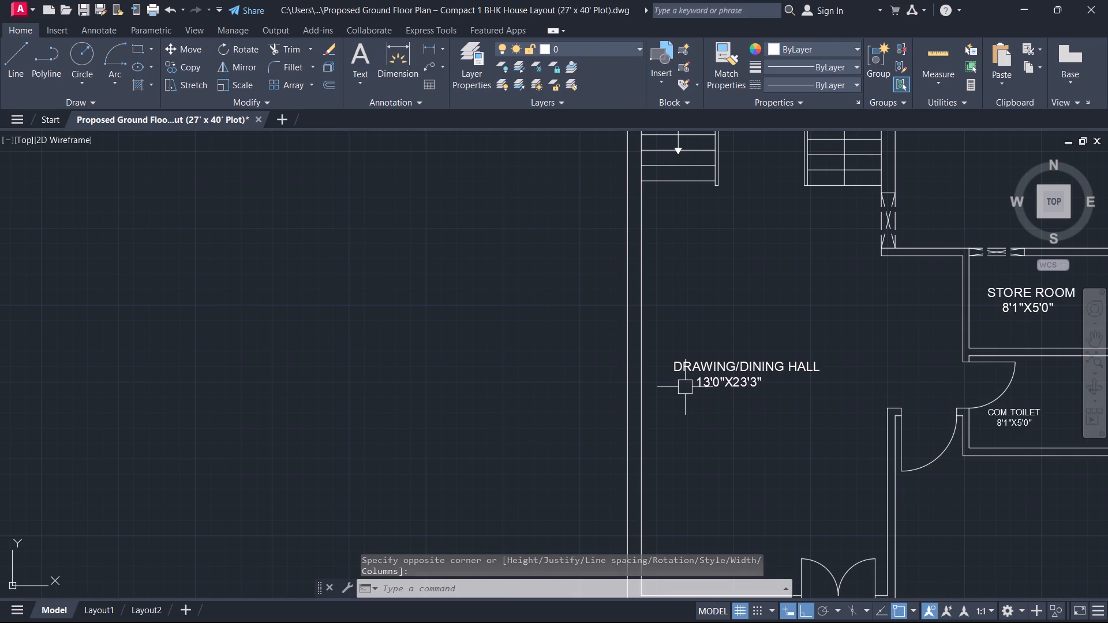
# Create a multiline text label with the name KITCHEN in the room above the store room.
pyautogui.scroll(-1, 744, 358)
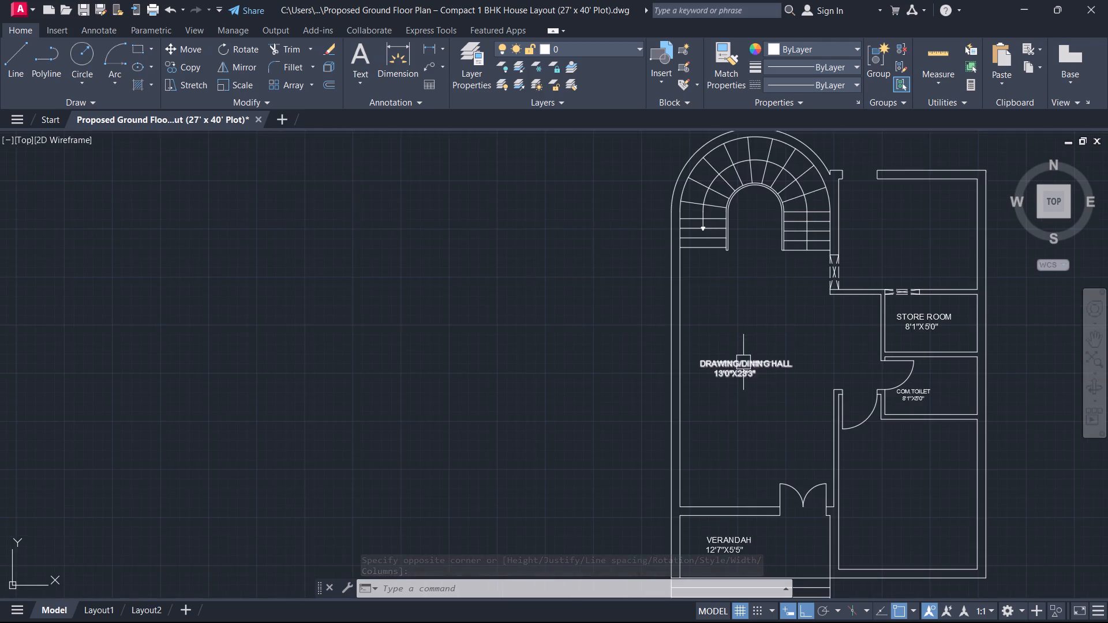
pyautogui.moveTo(753, 386); pyautogui.dragTo(753, 275, button='middle')
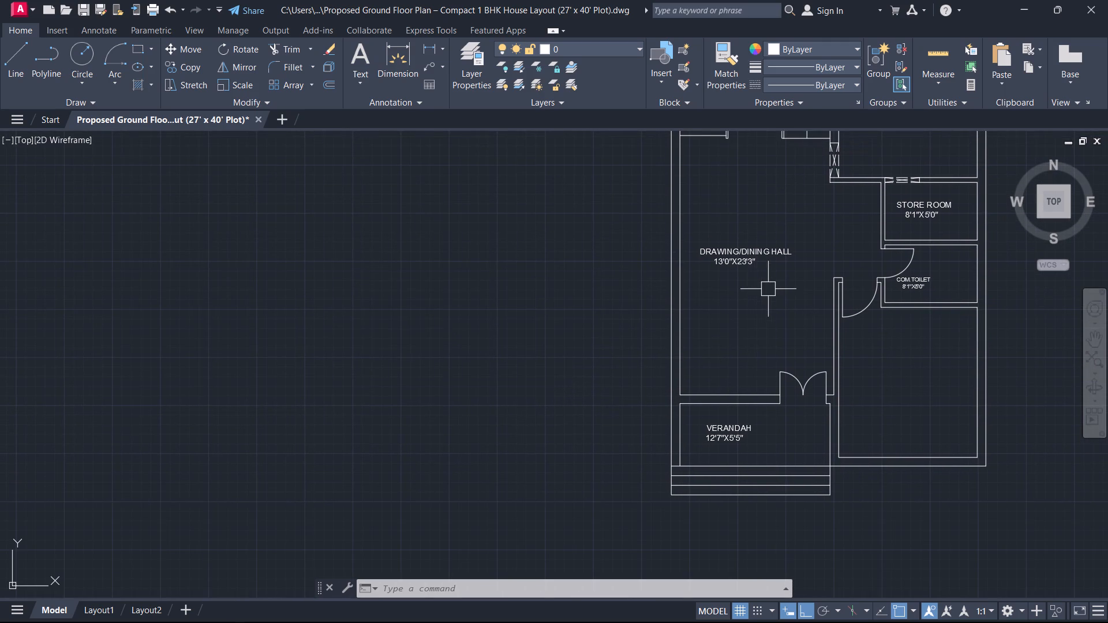
pyautogui.moveTo(776, 335); pyautogui.dragTo(609, 392, button='middle')
pyautogui.moveTo(744, 238); pyautogui.dragTo(750, 273, button='middle')
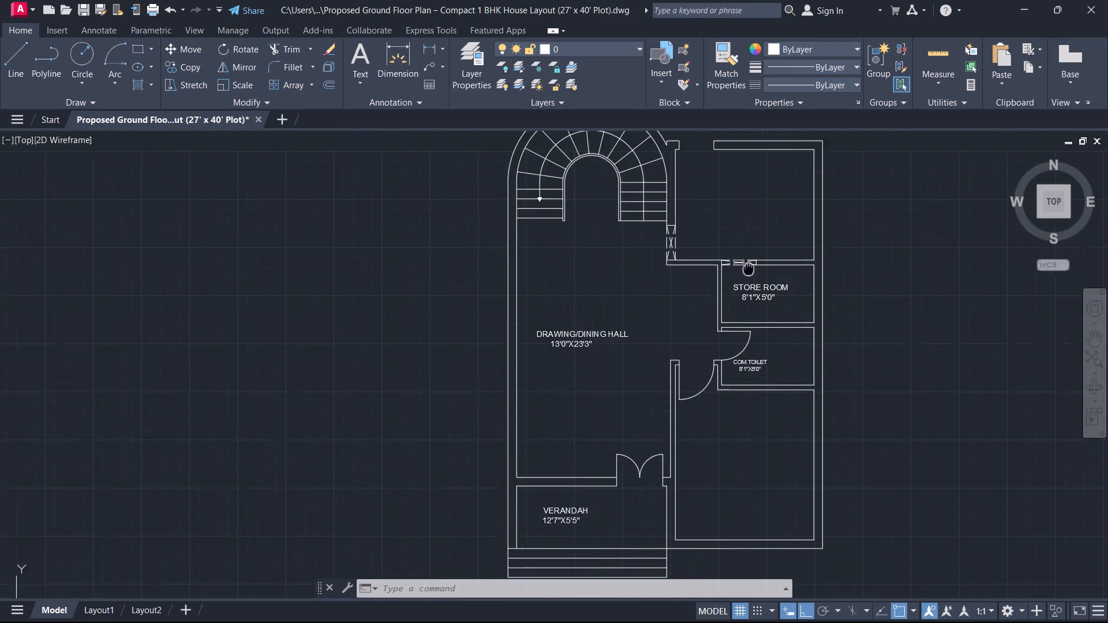
pyautogui.moveTo(750, 273); pyautogui.dragTo(765, 336, button='middle')
pyautogui.write('T')
pyautogui.press('space')
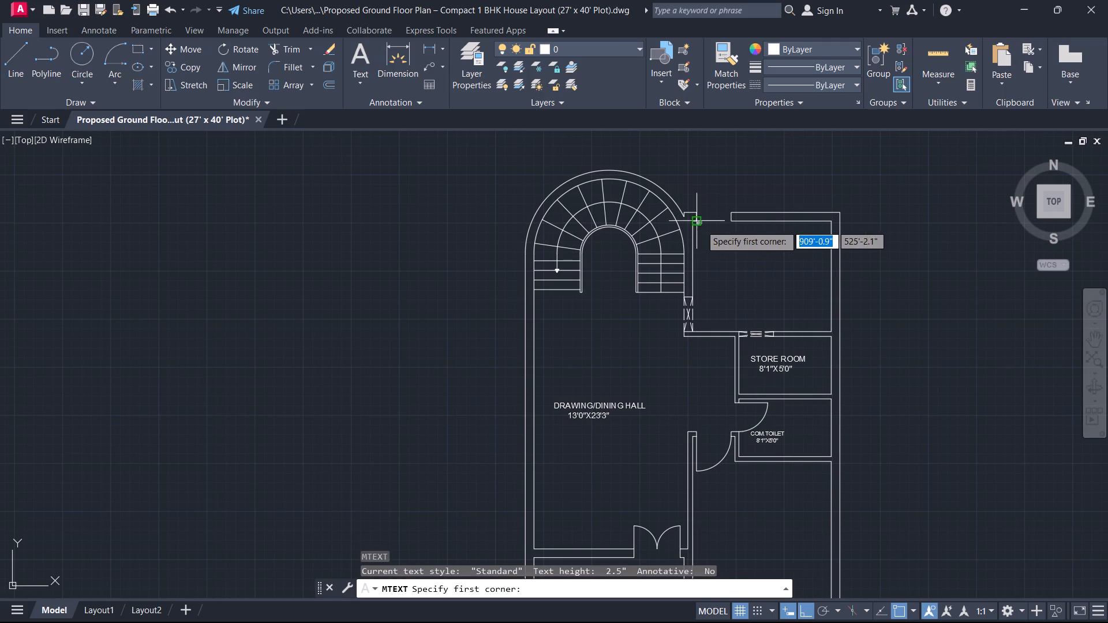
pyautogui.scroll(1, 701, 226)
pyautogui.scroll(1, 748, 288)
pyautogui.moveTo(727, 276); pyautogui.dragTo(738, 283)
pyautogui.click(821, 332)
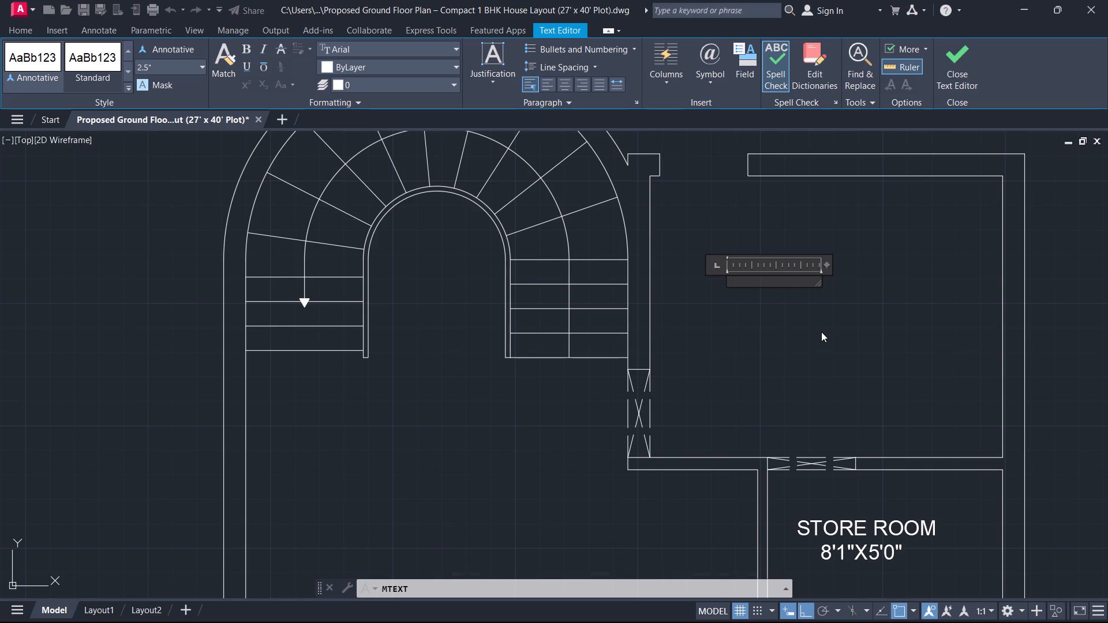
pyautogui.write('KIT')
pyautogui.write('CHEN')
# Add the size 12'0"X9'7" on a second line of the kitchen label.
pyautogui.press('Return')
pyautogui.write("12'")
pyautogui.write('0"')
pyautogui.press('x')
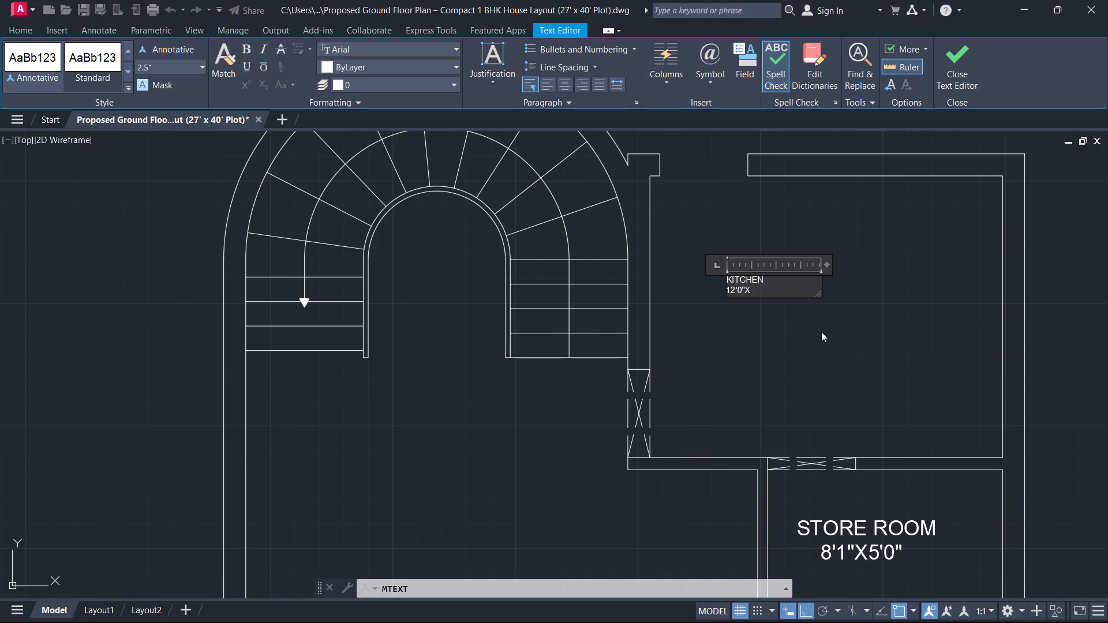
pyautogui.press('9')
pyautogui.press("'")
pyautogui.write('7"')
# Set the text height of both lines of the kitchen label to 6" and finish editing it.
pyautogui.hotkey('ctrl', 'a')
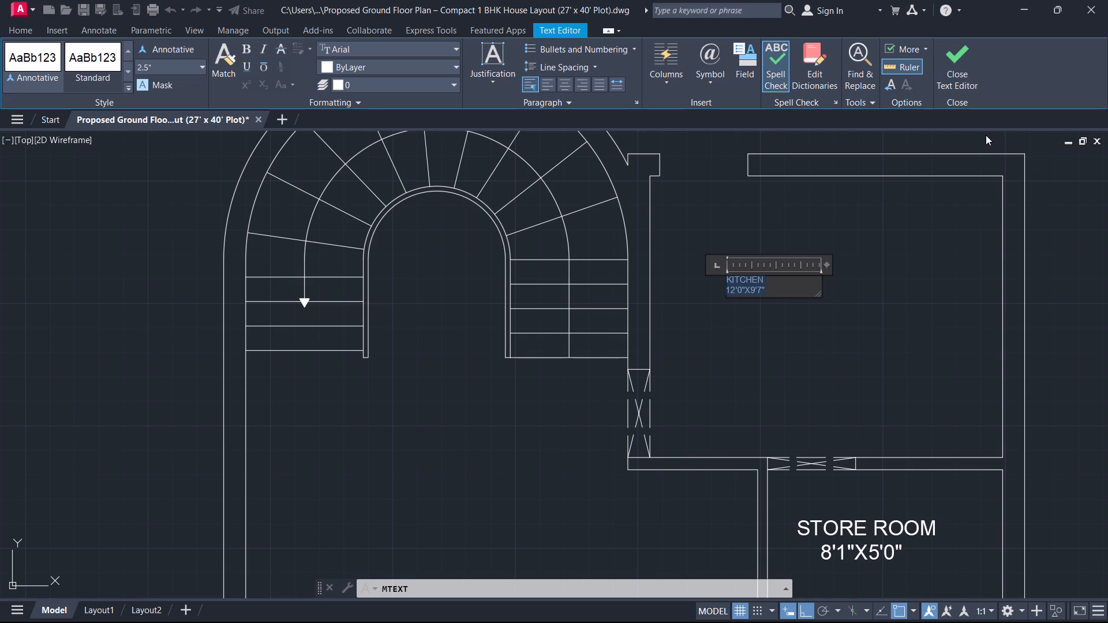
pyautogui.click(180, 66)
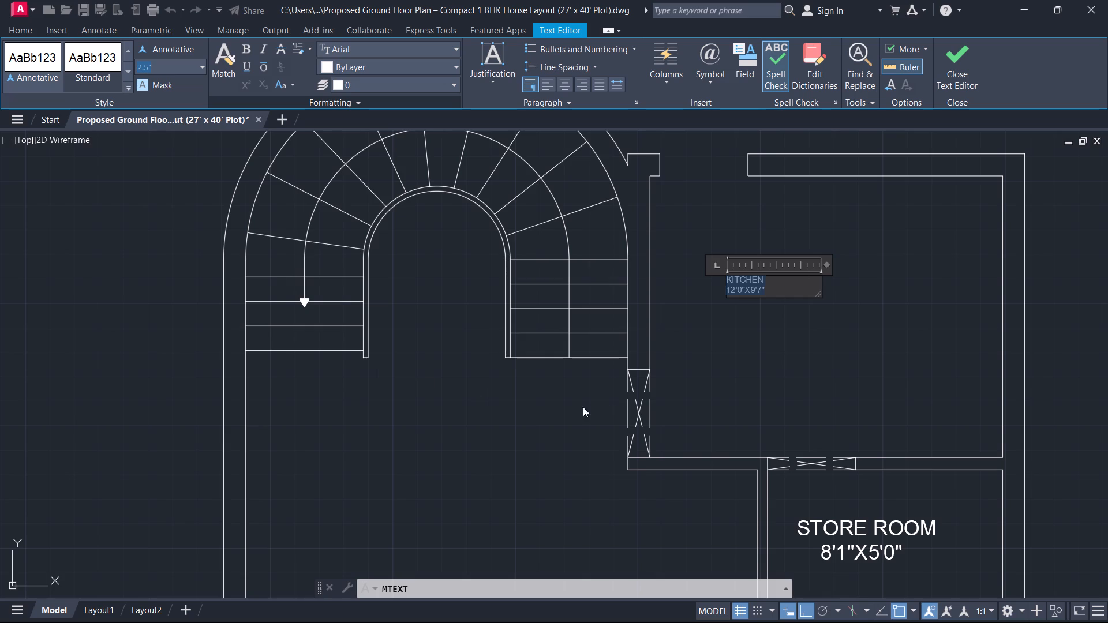
pyautogui.scroll(1, 763, 342)
pyautogui.moveTo(763, 302); pyautogui.dragTo(767, 354, button='middle')
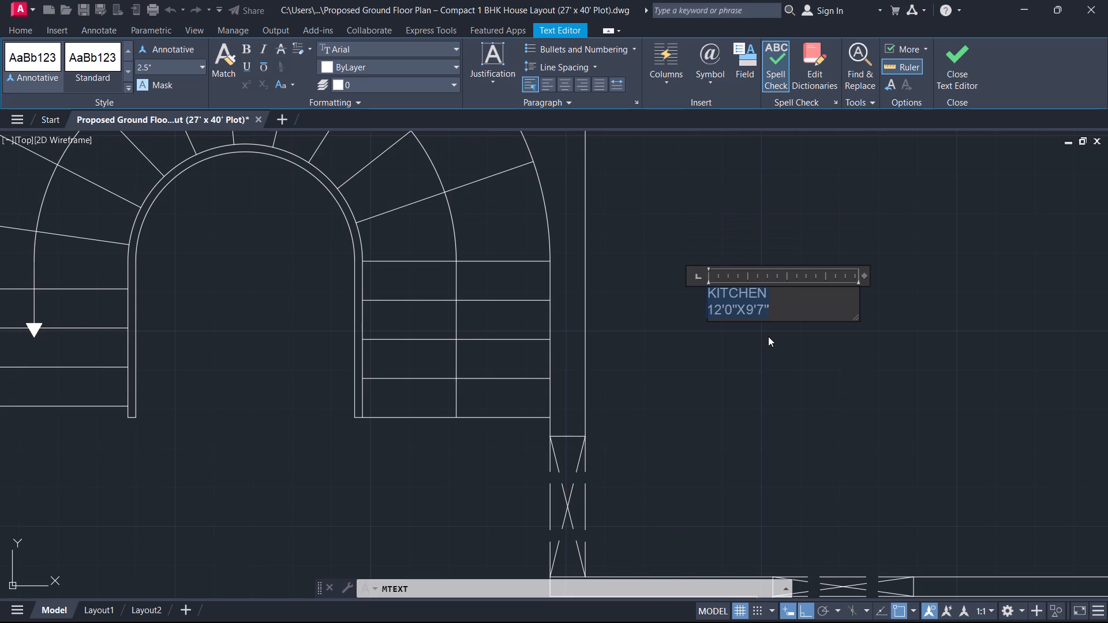
pyautogui.click(183, 68)
pyautogui.press('6')
pyautogui.press('Return')
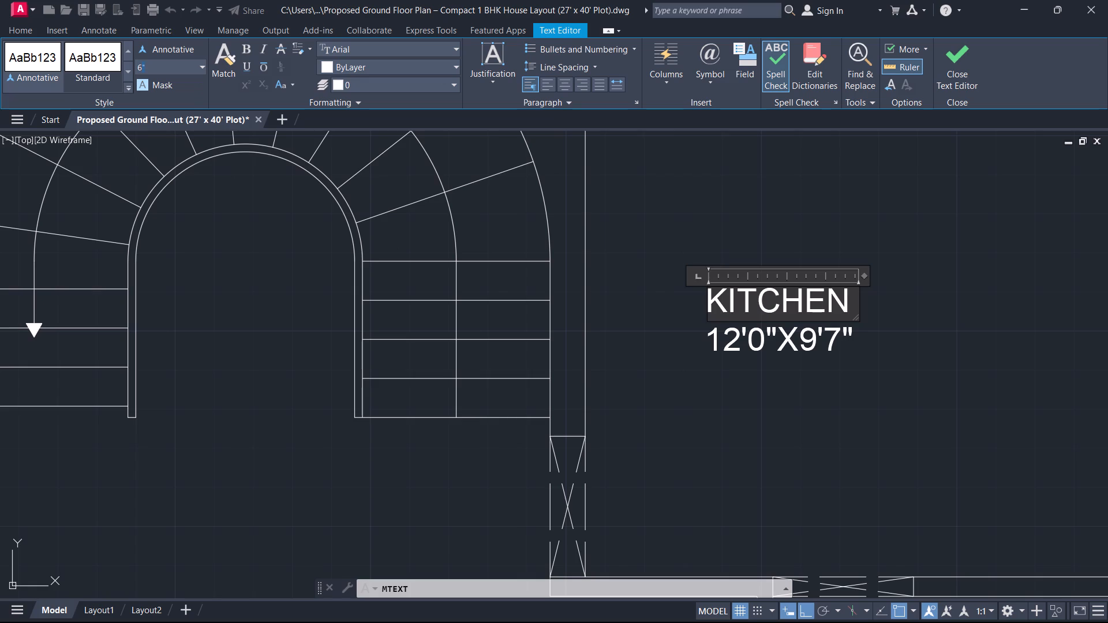
pyautogui.click(950, 84)
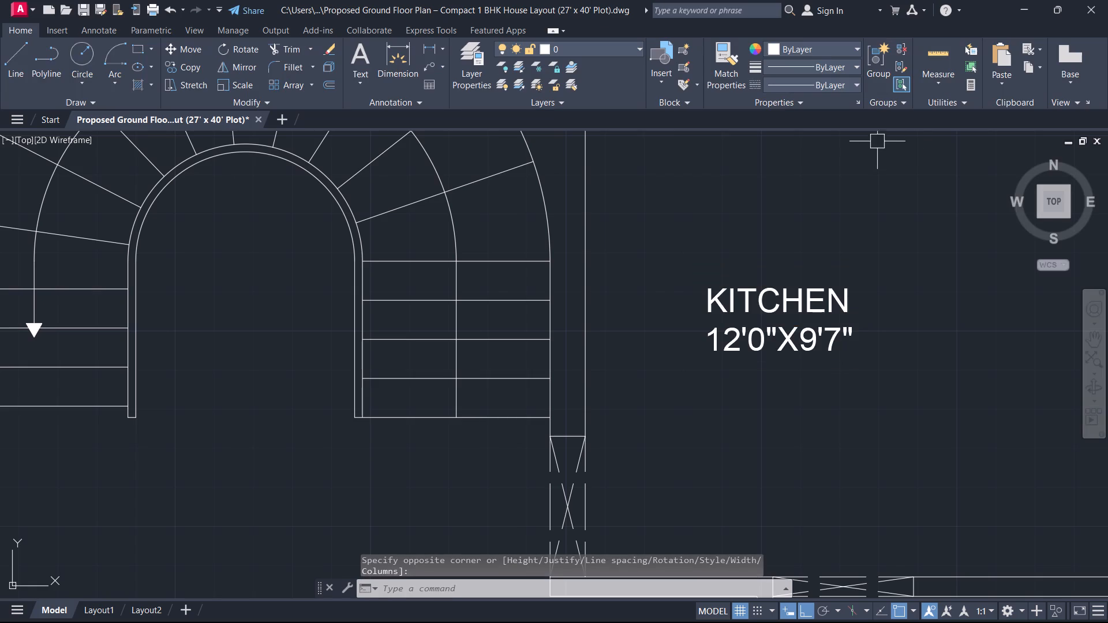
# Move the kitchen label freely towards the middle of the room, with object snap and ortho turned off.
pyautogui.scroll(-1, 888, 319)
pyautogui.moveTo(878, 315); pyautogui.dragTo(824, 323, button='middle')
pyautogui.moveTo(840, 365); pyautogui.dragTo(812, 348)
pyautogui.click(781, 317)
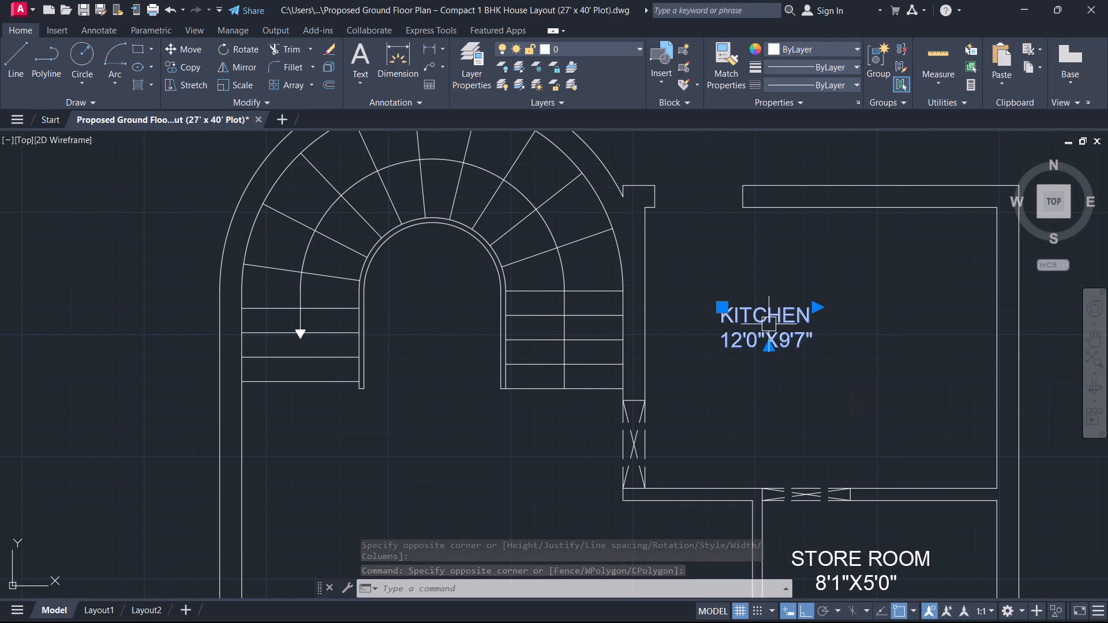
pyautogui.press('m')
pyautogui.press('space')
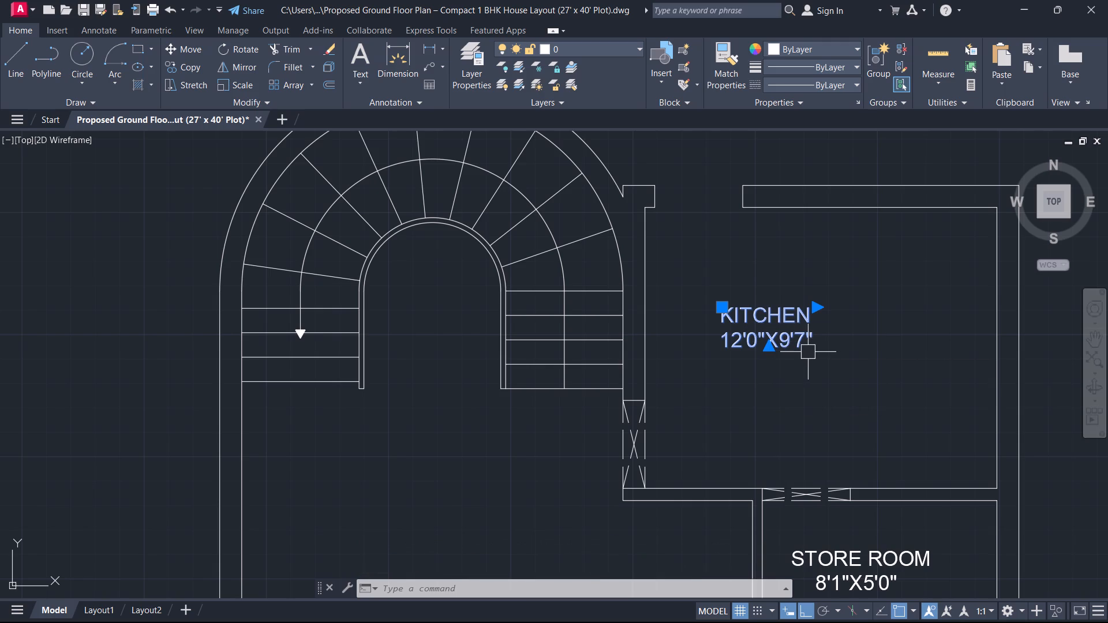
pyautogui.scroll(2, 787, 334)
pyautogui.click(746, 316)
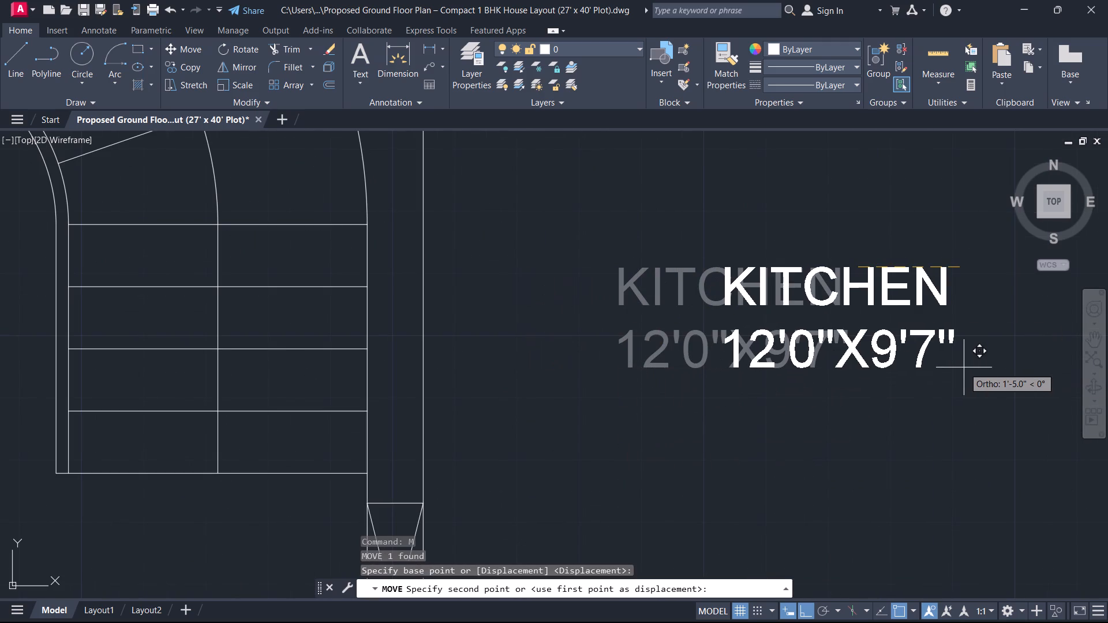
pyautogui.press('F3')
pyautogui.press('F8')
pyautogui.scroll(-1, 937, 361)
pyautogui.moveTo(934, 359); pyautogui.dragTo(815, 316, button='middle')
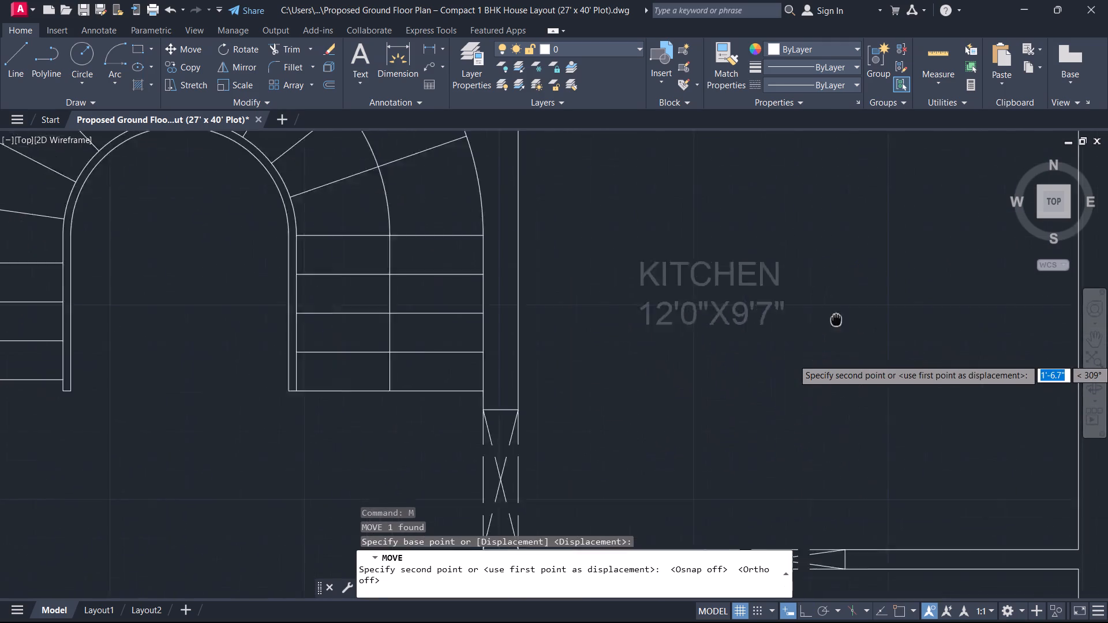
pyautogui.moveTo(815, 316); pyautogui.dragTo(717, 320, button='middle')
pyautogui.click(770, 292)
pyautogui.press('Escape')
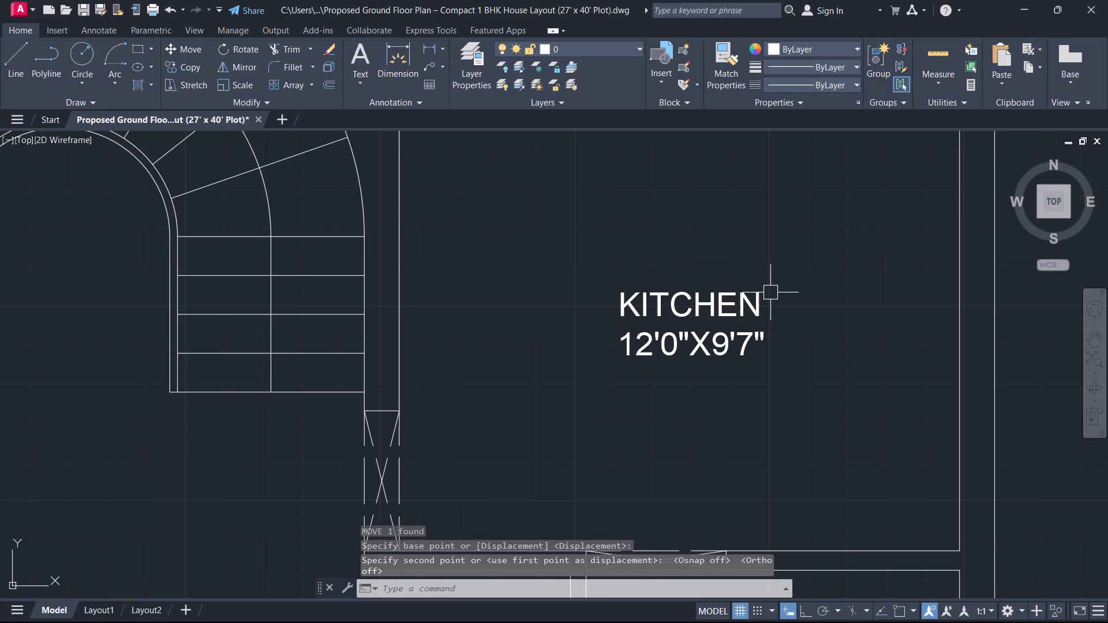
# Offset the kitchen's inner right-hand and upper wall lines 2' into the room to outline the counter.
pyautogui.write('O')
pyautogui.press('space')
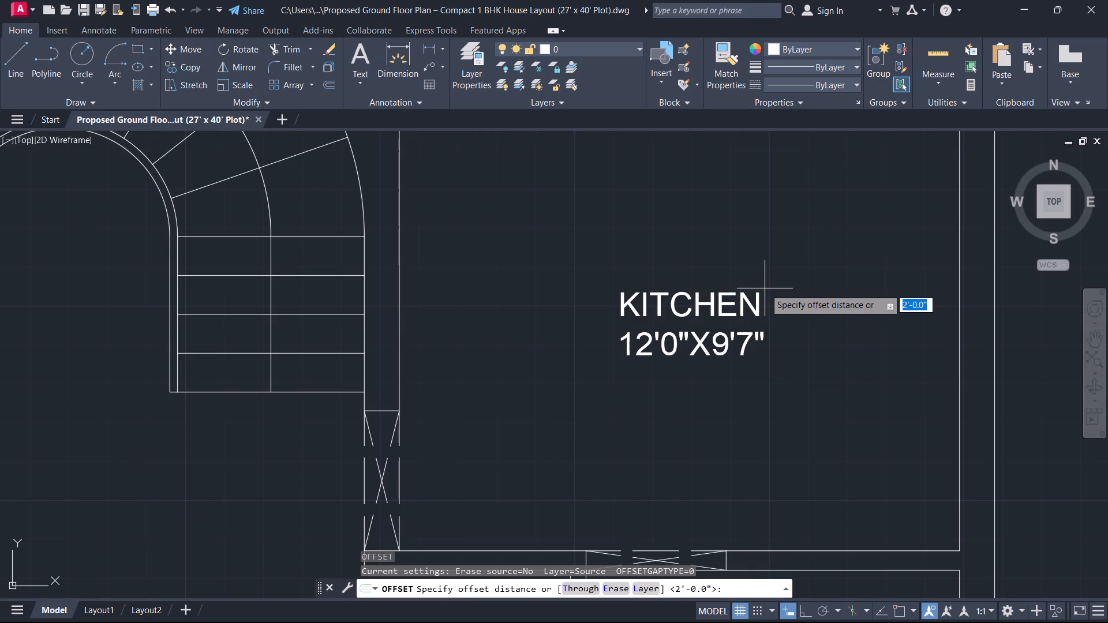
pyautogui.write("2'")
pyautogui.press('Return')
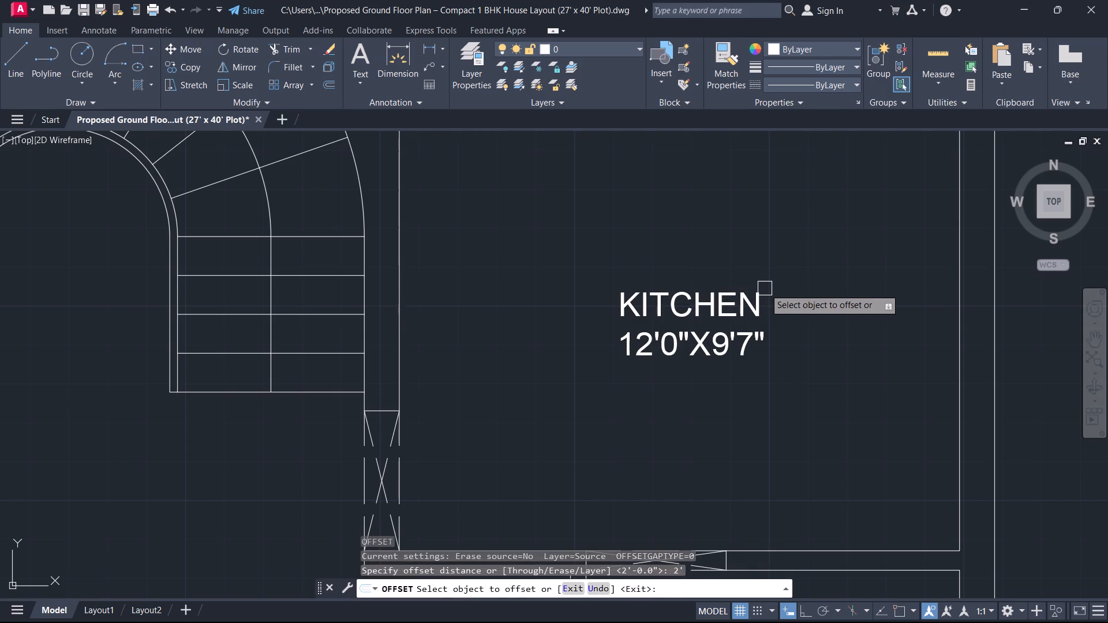
pyautogui.moveTo(717, 343); pyautogui.dragTo(663, 374, button='middle')
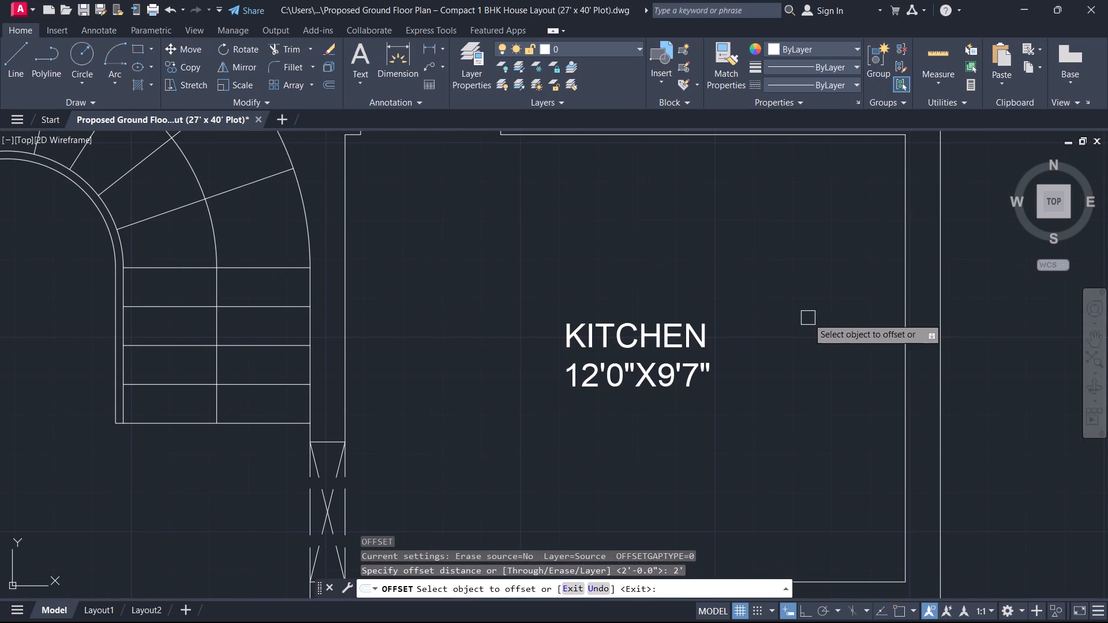
pyautogui.click(913, 288)
pyautogui.click(903, 287)
pyautogui.click(713, 310)
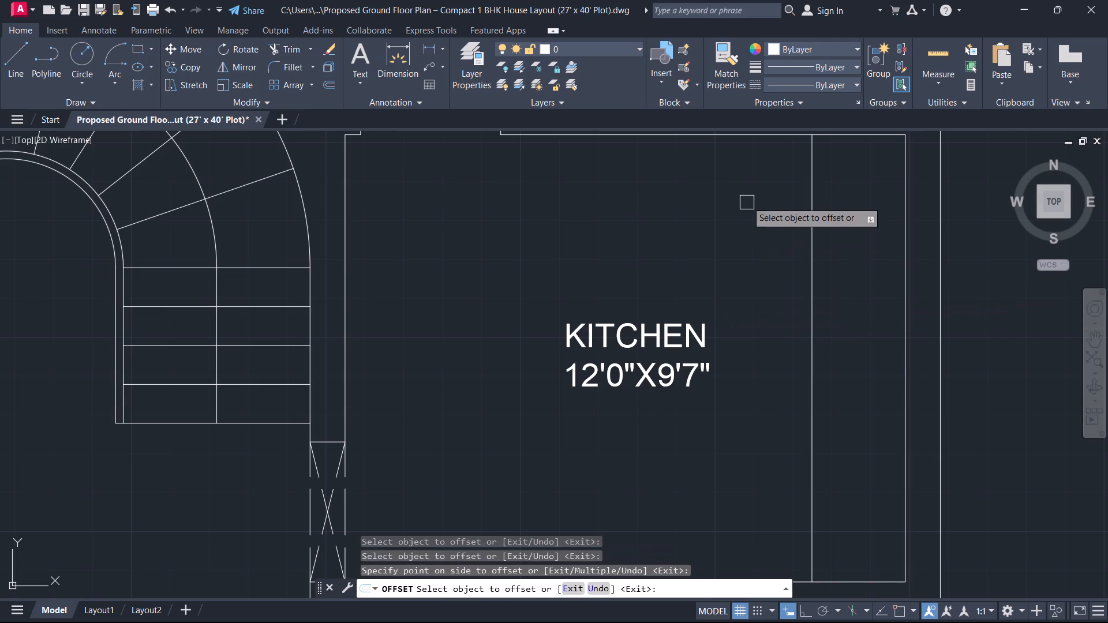
pyautogui.click(734, 141)
pyautogui.click(722, 170)
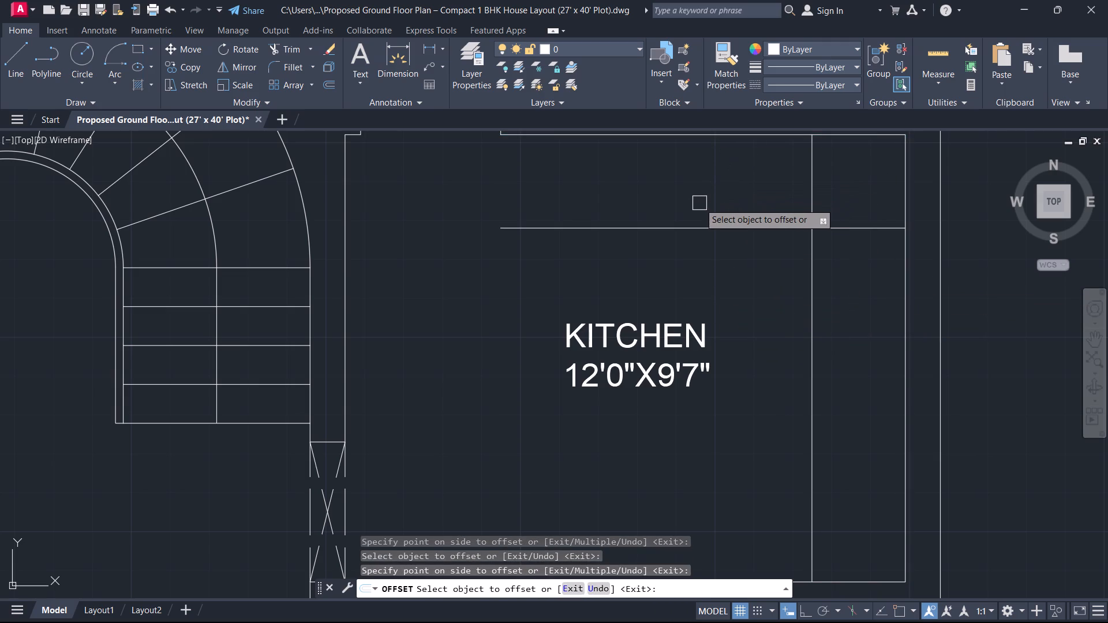
pyautogui.press('Escape')
# Fillet the two offset counter lines so they meet in a sharp corner.
pyautogui.write('F')
pyautogui.press('space')
pyautogui.click(728, 228)
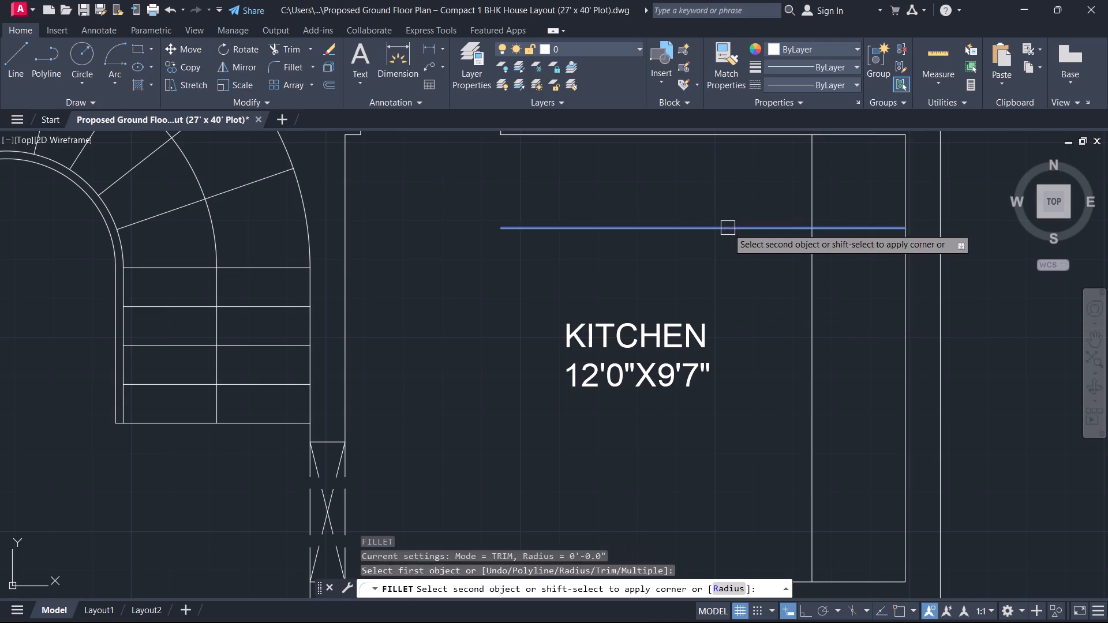
pyautogui.click(820, 264)
pyautogui.click(811, 263)
pyautogui.press('Escape')
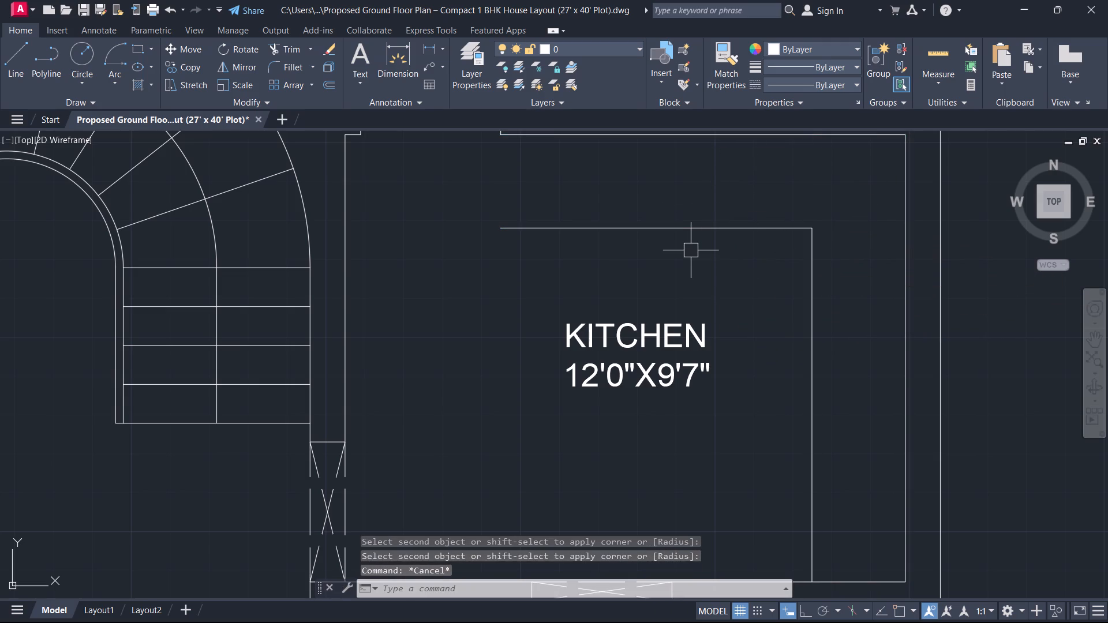
# Draw a vertical line with object snap on, closing the counter's left end between its front edge and the upper wall.
pyautogui.write('L')
pyautogui.press('space')
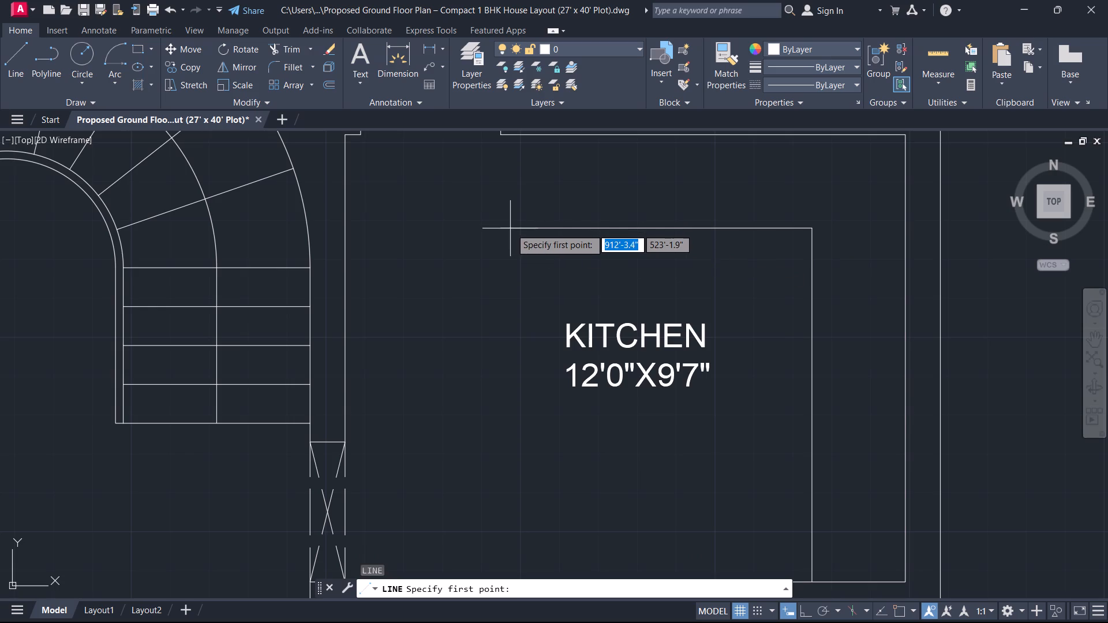
pyautogui.press('F3')
pyautogui.click(519, 230)
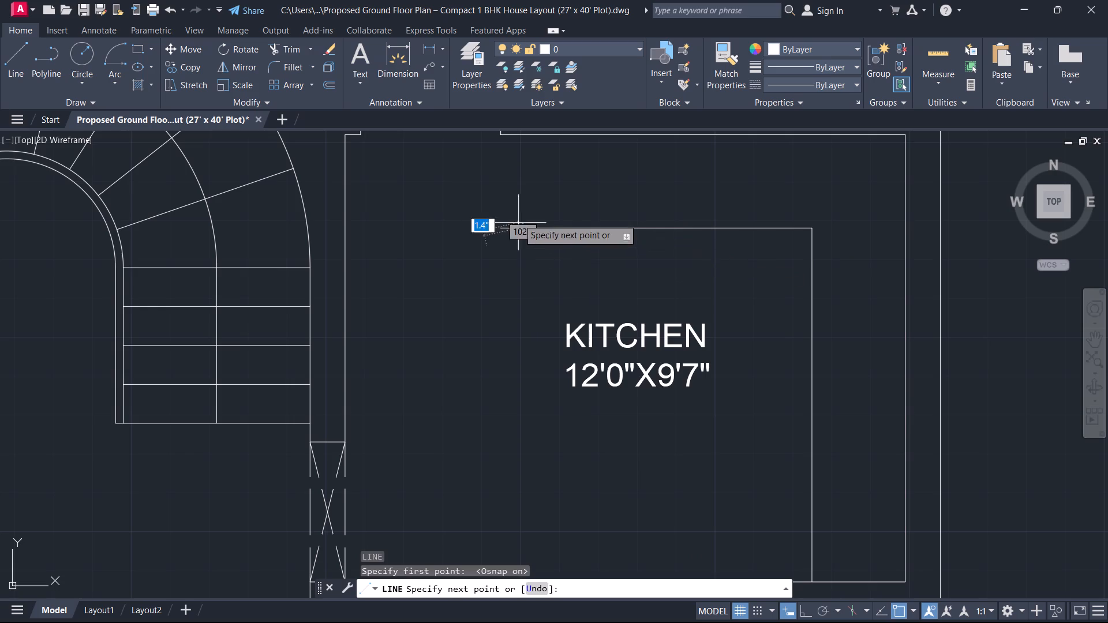
pyautogui.click(522, 133)
pyautogui.press('Escape')
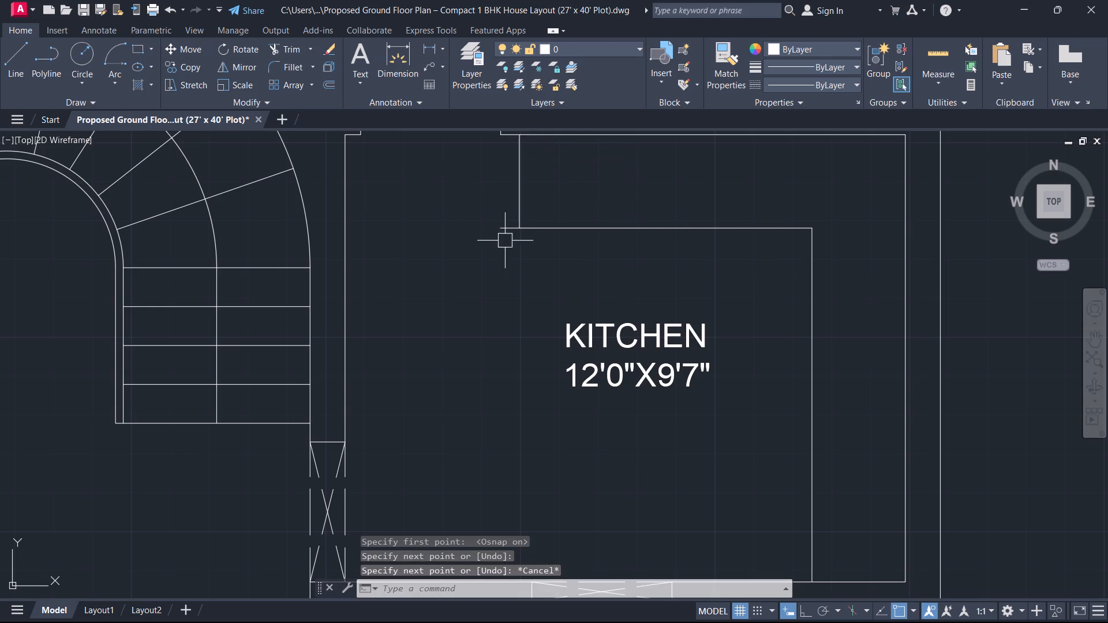
# Trim the stub of the counter's front edge that extends past the closing line.
pyautogui.write('TR')
pyautogui.press('space')
pyautogui.click(504, 245)
pyautogui.click(511, 175)
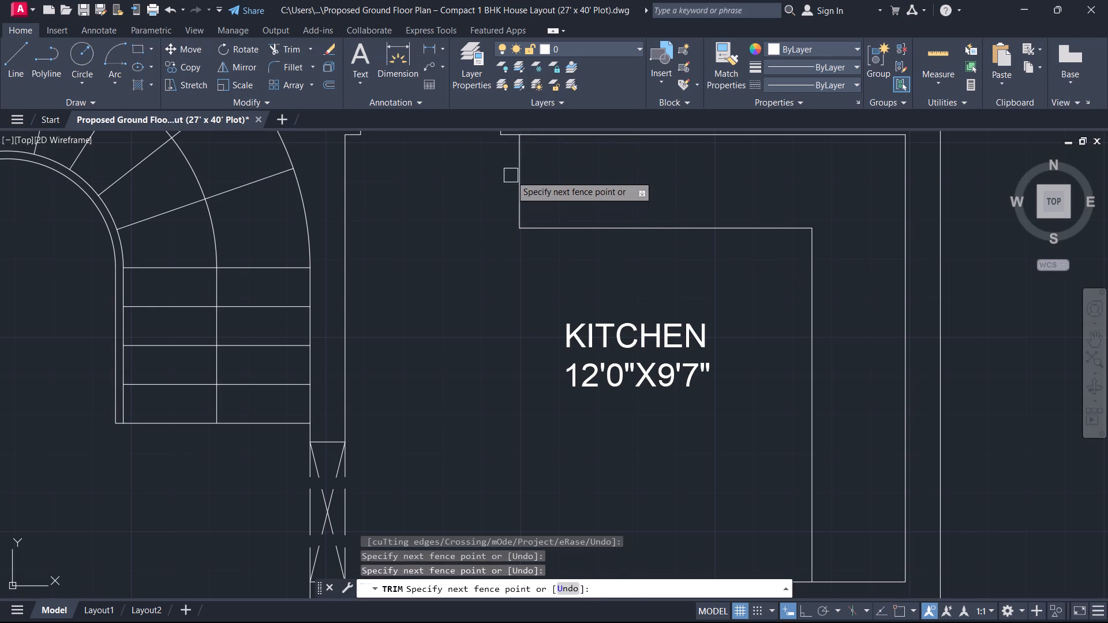
pyautogui.press('Escape')
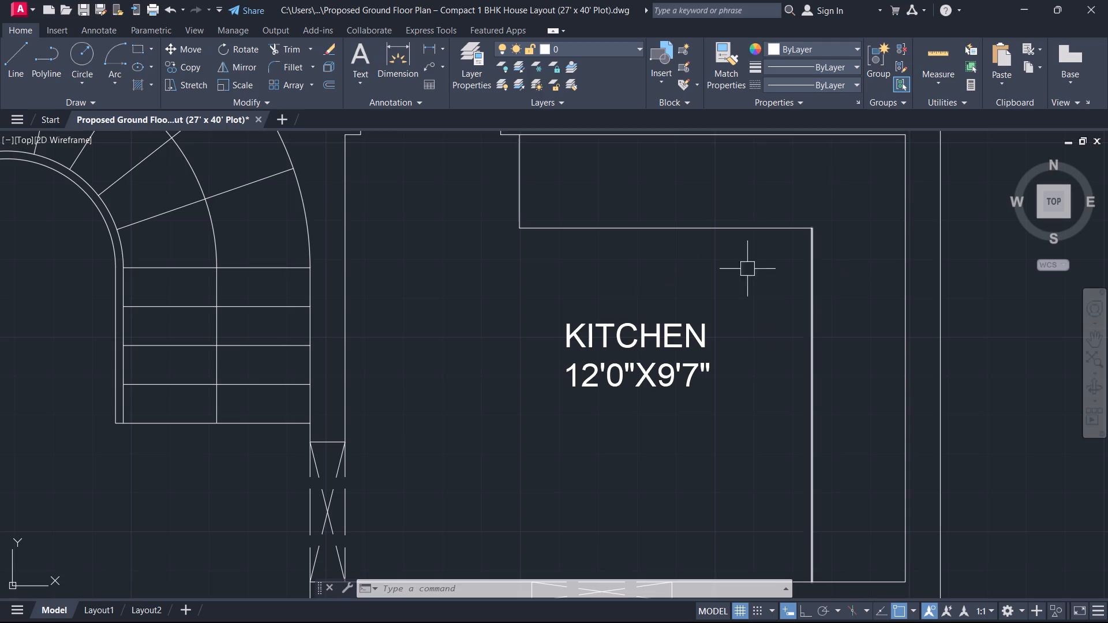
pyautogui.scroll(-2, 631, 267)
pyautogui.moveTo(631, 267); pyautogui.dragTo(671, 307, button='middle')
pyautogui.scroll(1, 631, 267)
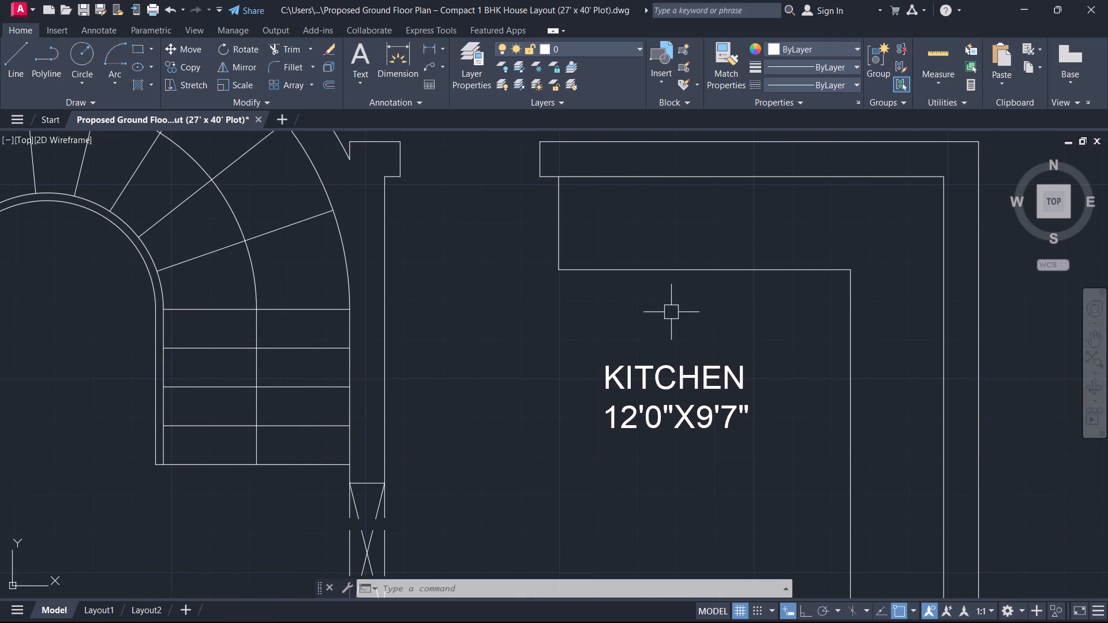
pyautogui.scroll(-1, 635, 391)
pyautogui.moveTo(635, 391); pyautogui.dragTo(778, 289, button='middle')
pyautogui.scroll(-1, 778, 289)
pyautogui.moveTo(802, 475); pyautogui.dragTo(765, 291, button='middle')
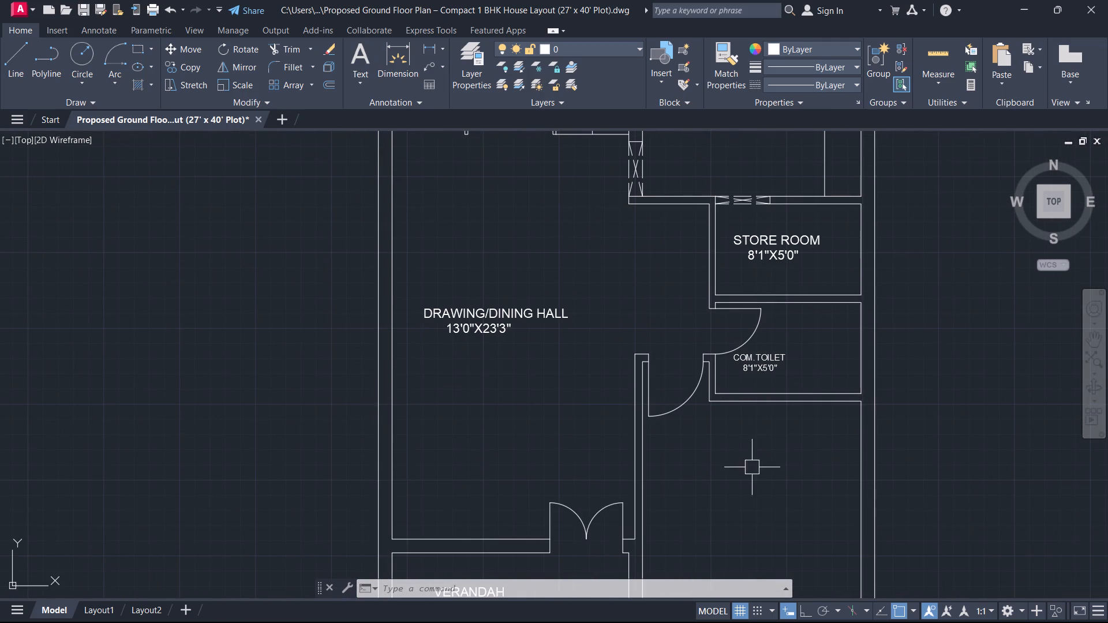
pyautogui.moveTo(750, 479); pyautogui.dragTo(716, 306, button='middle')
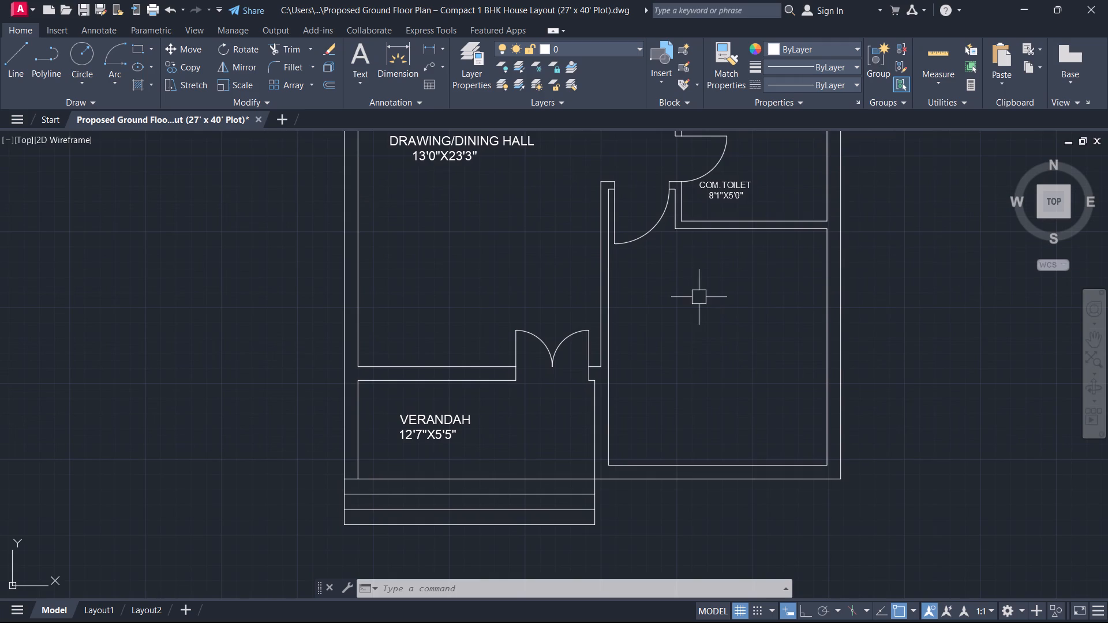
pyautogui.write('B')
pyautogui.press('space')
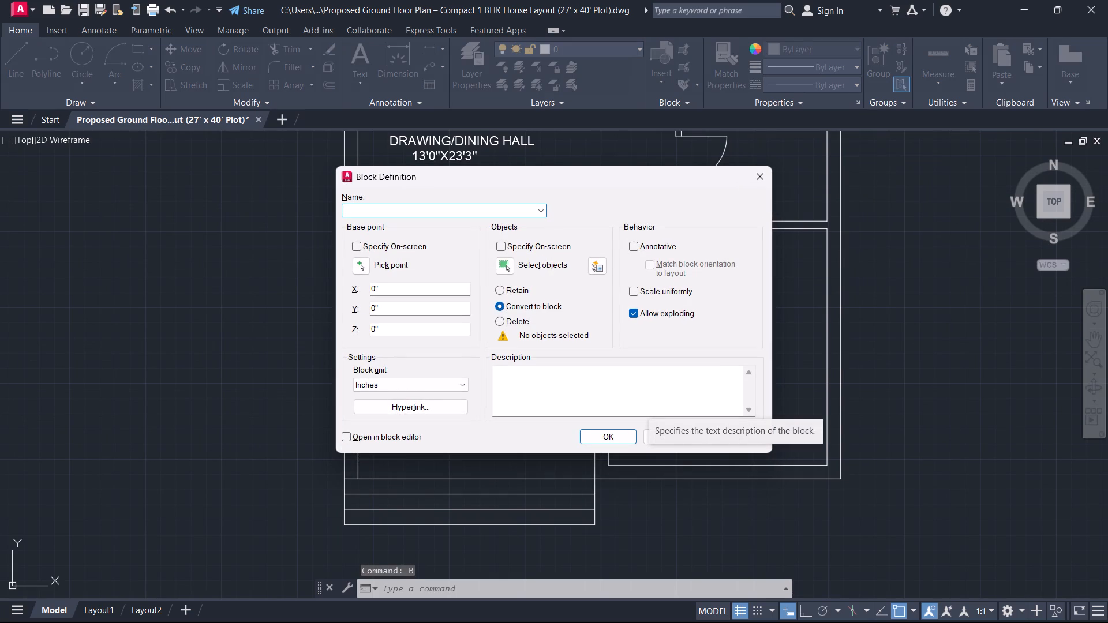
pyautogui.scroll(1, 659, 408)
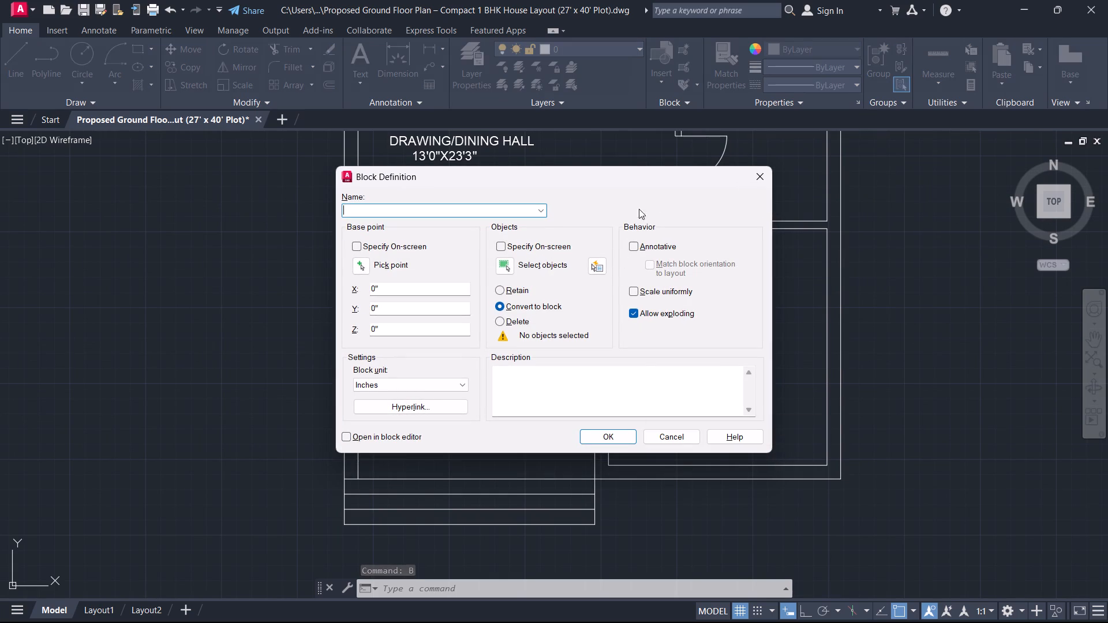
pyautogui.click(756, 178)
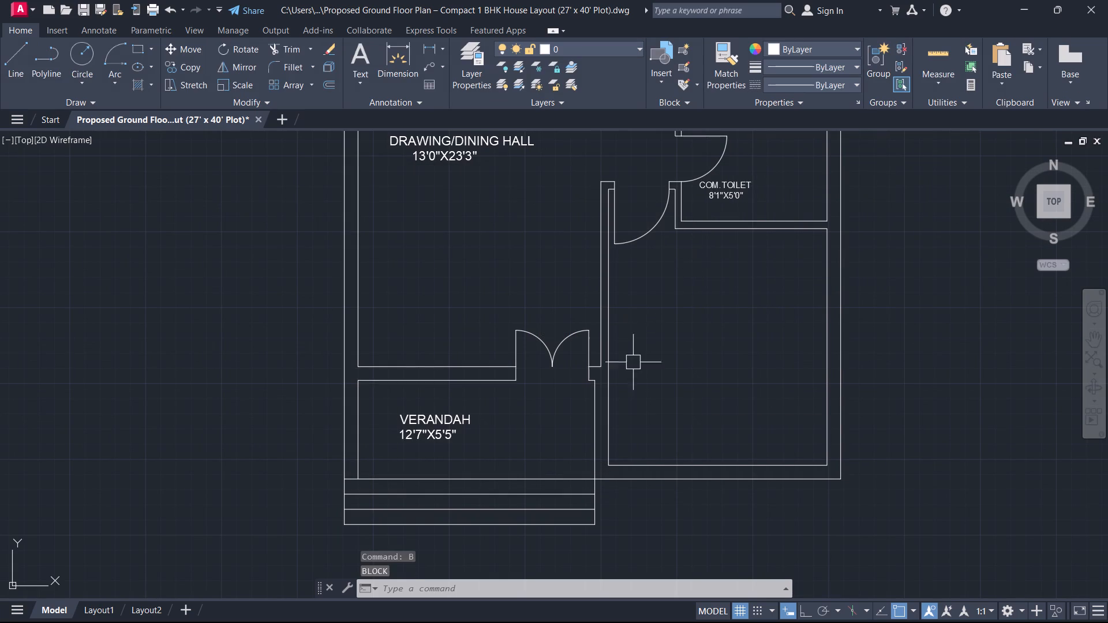
# Add multiline text reading BEDROOM with 12'0"X13'0" on a second line, inside the room below the common toilet.
pyautogui.press('t')
pyautogui.press('space')
pyautogui.scroll(2, 676, 289)
pyautogui.click(654, 268)
pyautogui.click(879, 408)
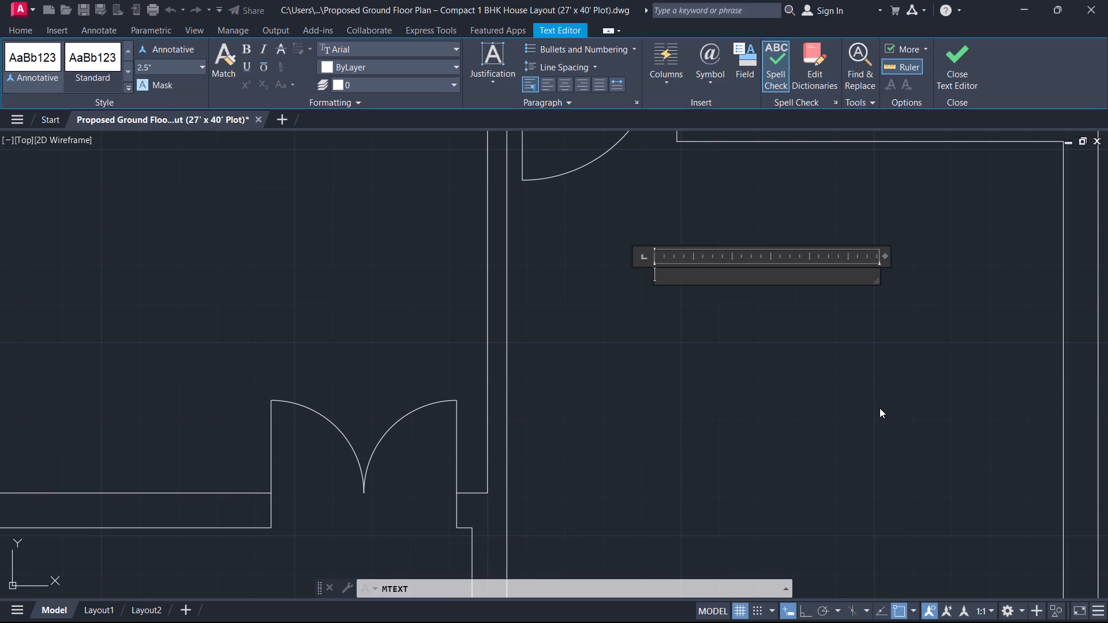
pyautogui.write('BED')
pyautogui.write('ROOM')
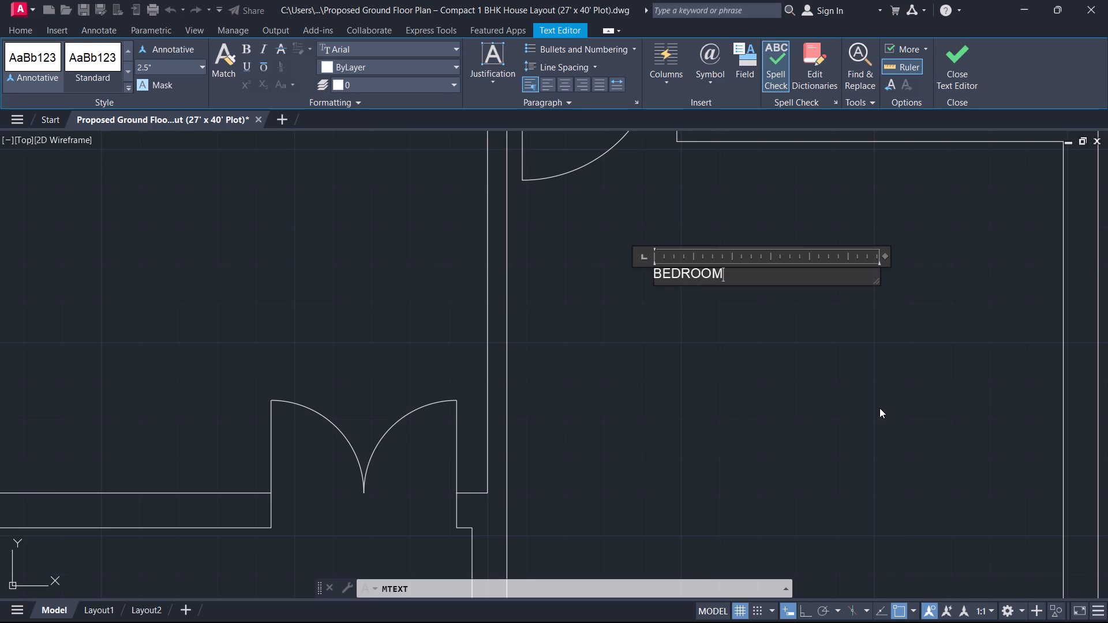
pyautogui.press('Return')
pyautogui.write('12')
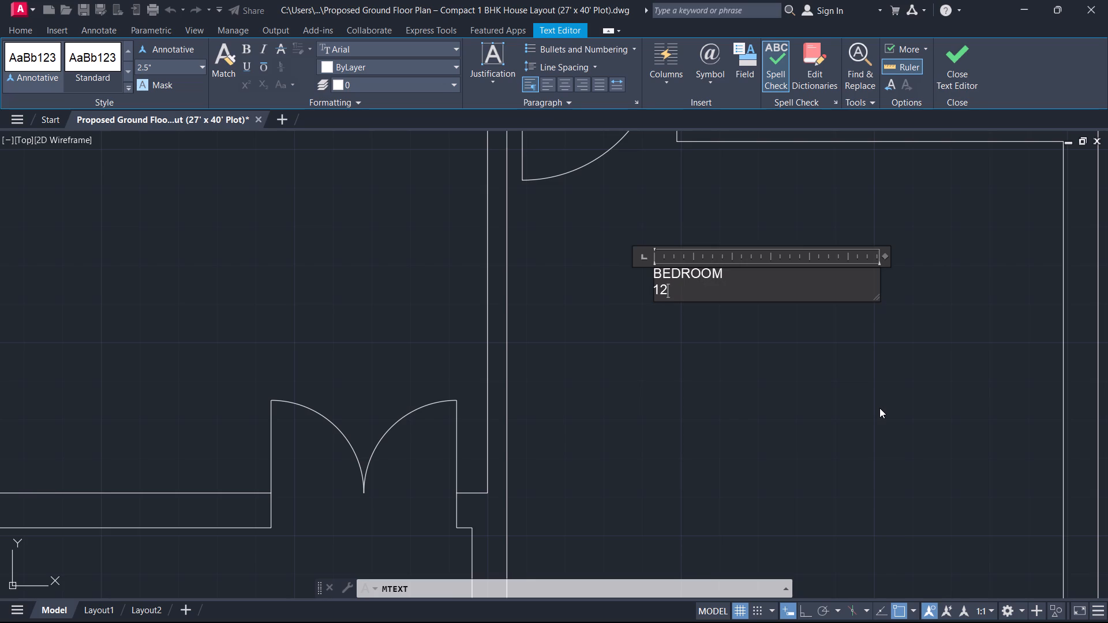
pyautogui.press(';')
pyautogui.press('BackSpace')
pyautogui.write('\'0"')
pyautogui.press('x')
pyautogui.write('13')
pyautogui.write('\'0"')
# Set the height of all the bedroom label text to 6" and finish editing it.
pyautogui.hotkey('ctrl', 'a')
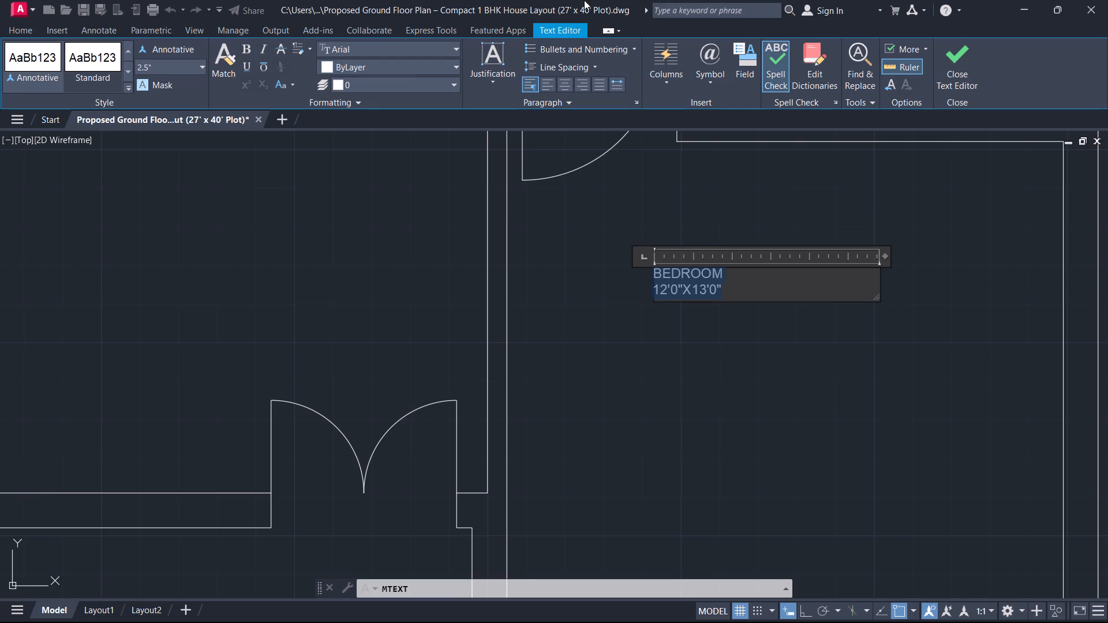
pyautogui.click(182, 69)
pyautogui.press('Up')
pyautogui.press('Up')
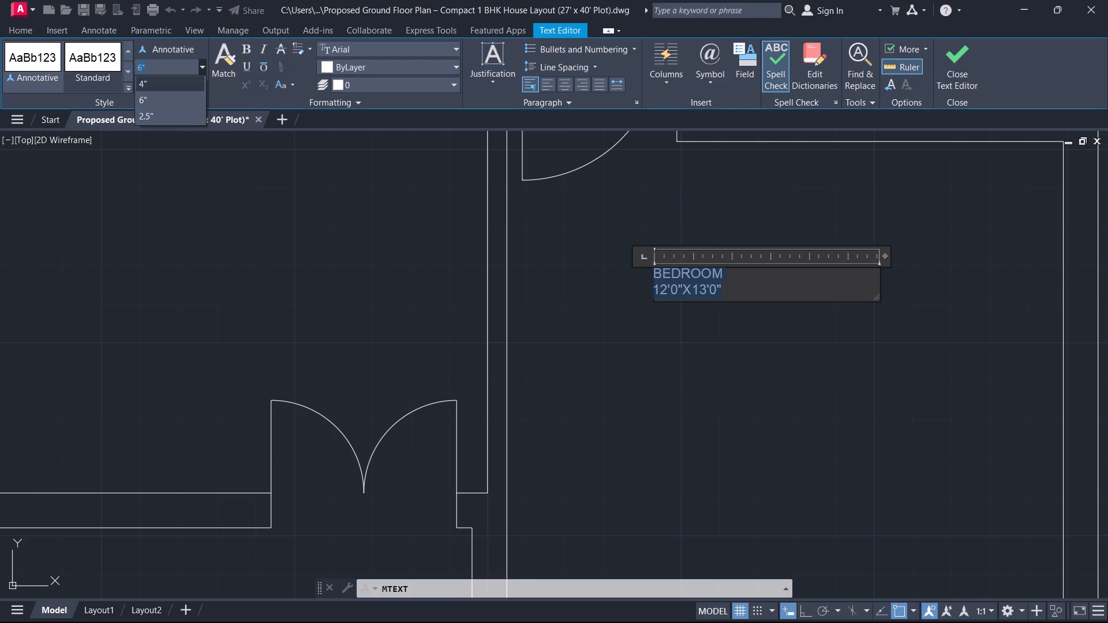
pyautogui.press('Up')
pyautogui.press('Up')
pyautogui.press('Up')
pyautogui.press('Up')
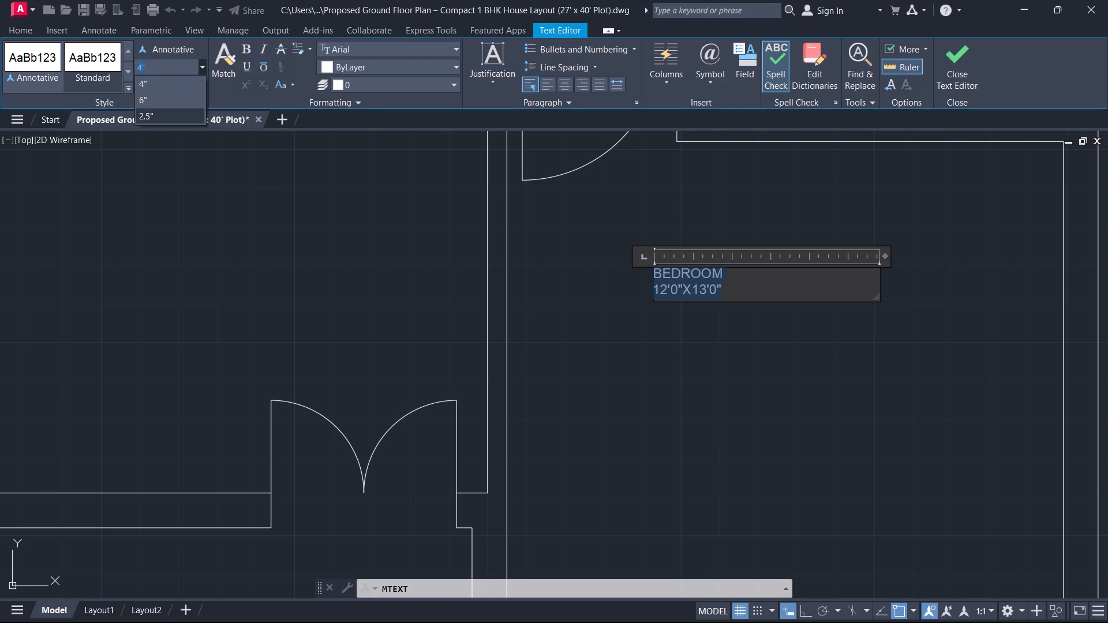
pyautogui.press('Up')
pyautogui.press('Return')
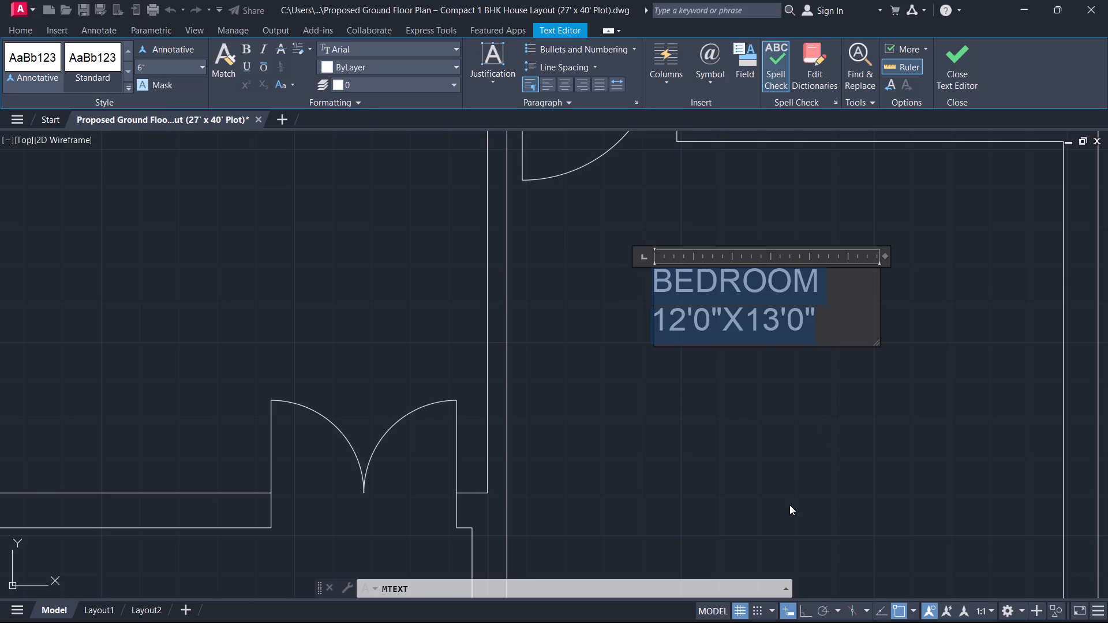
pyautogui.moveTo(780, 498); pyautogui.dragTo(770, 494, button='middle')
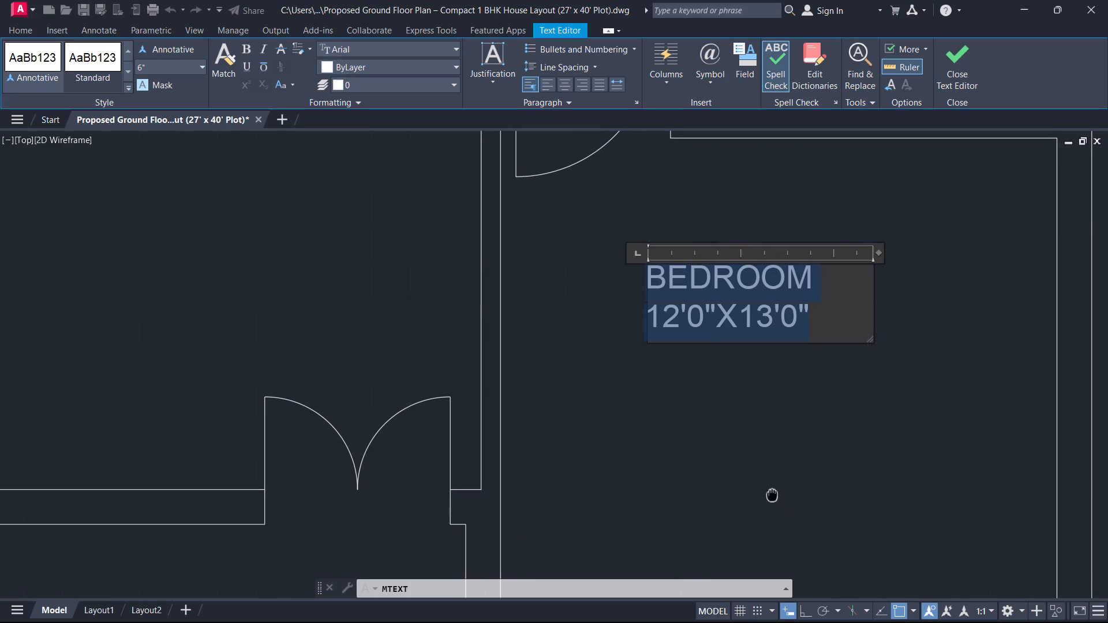
pyautogui.moveTo(770, 494); pyautogui.dragTo(744, 518, button='middle')
pyautogui.click(956, 66)
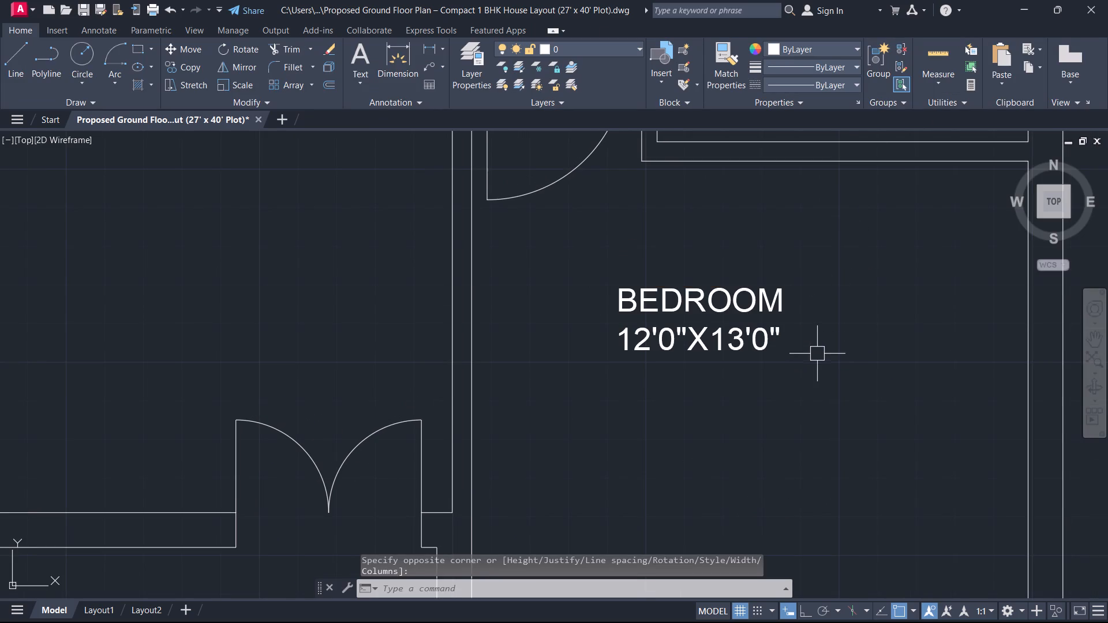
# Move the BEDROOM label slightly down and to the right, closer to the middle of the room.
pyautogui.moveTo(818, 356); pyautogui.dragTo(790, 346, button='middle')
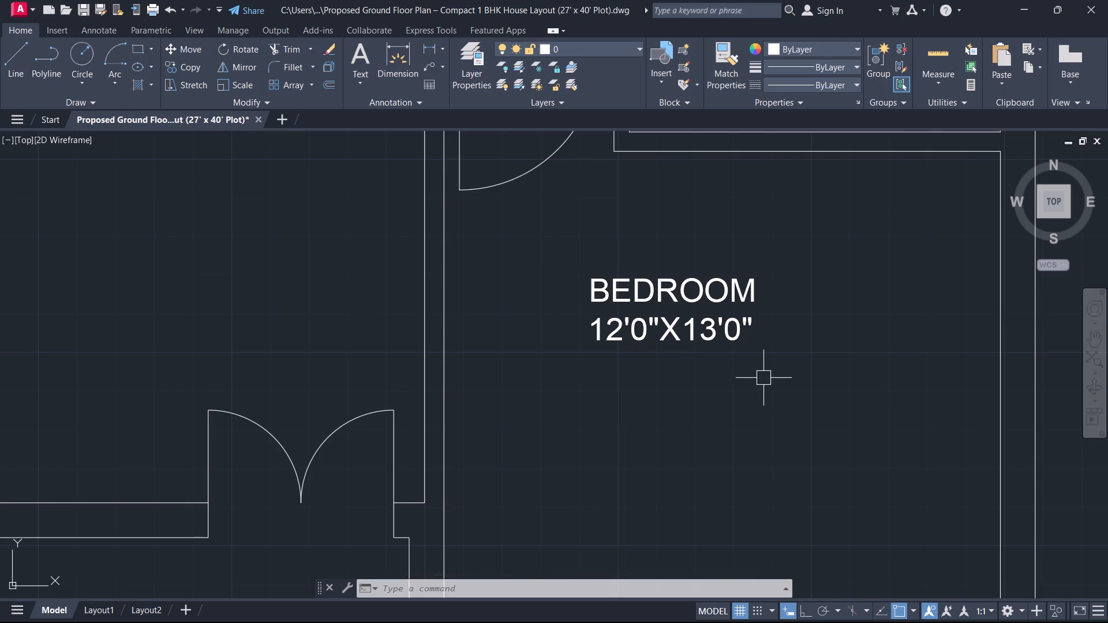
pyautogui.moveTo(763, 378); pyautogui.dragTo(812, 375, button='middle')
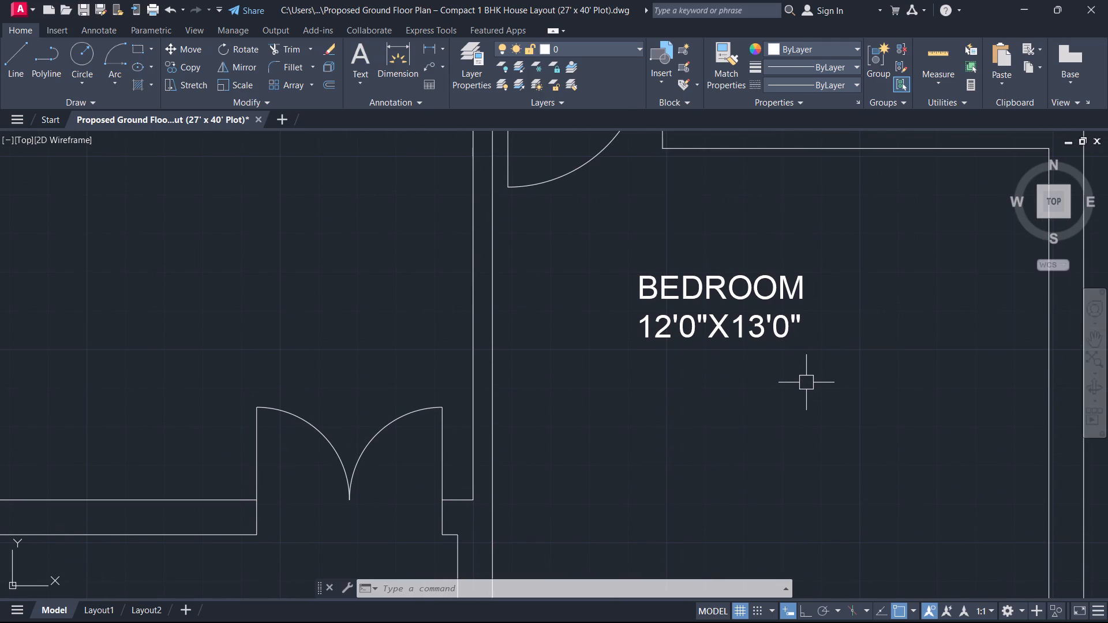
pyautogui.moveTo(806, 383); pyautogui.dragTo(772, 397, button='middle')
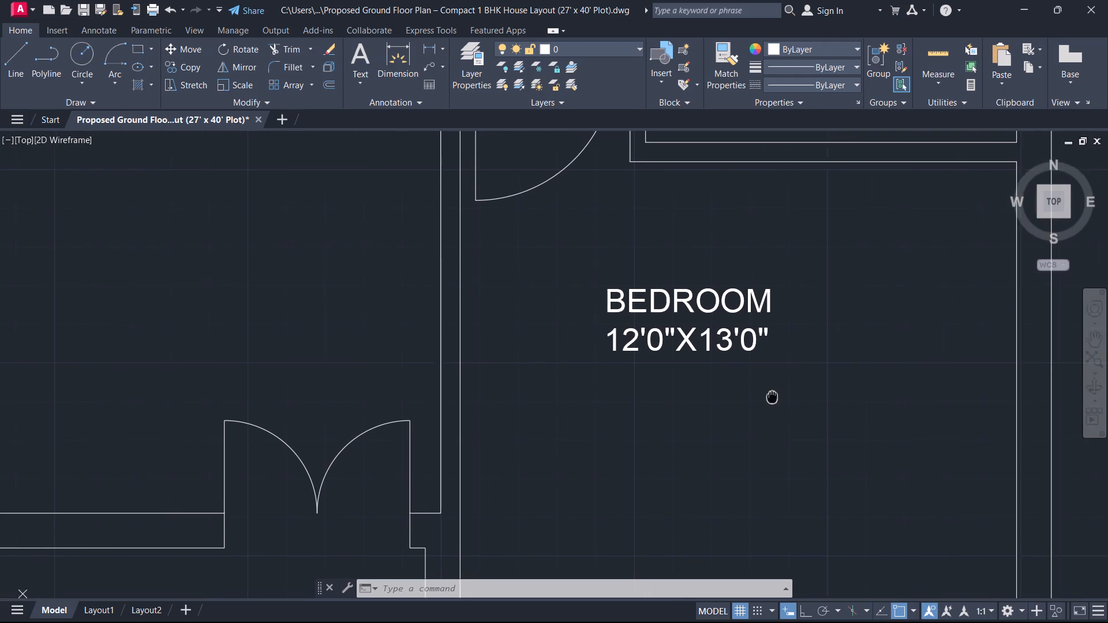
pyautogui.moveTo(772, 397); pyautogui.dragTo(768, 400, button='middle')
pyautogui.moveTo(815, 352); pyautogui.dragTo(796, 341)
pyautogui.click(665, 246)
pyautogui.press('m')
pyautogui.press('space')
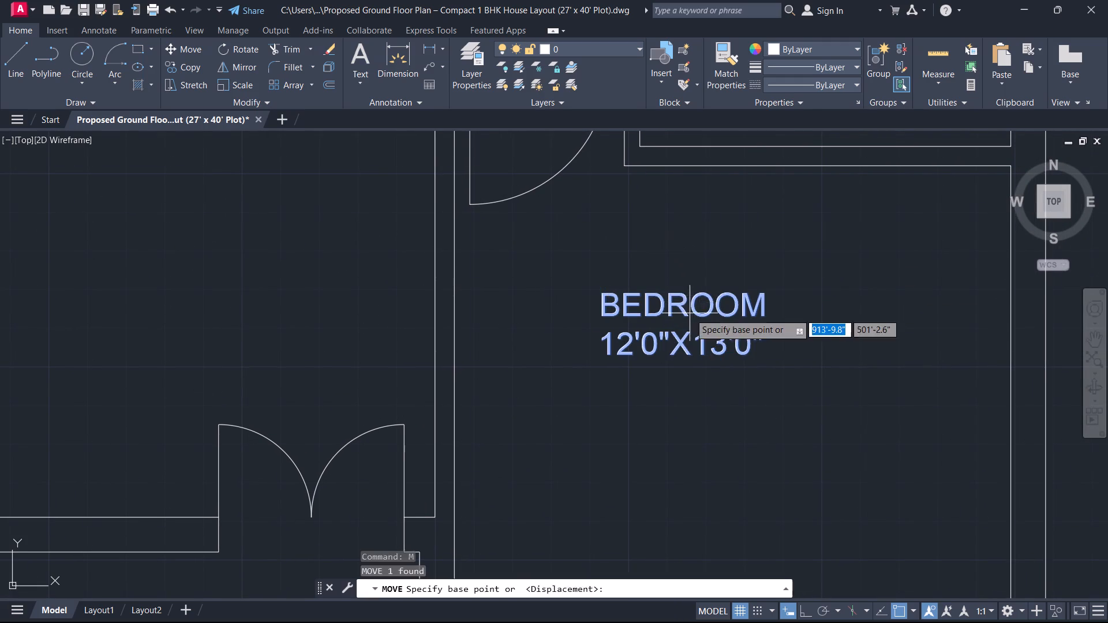
pyautogui.click(690, 315)
pyautogui.click(728, 351)
pyautogui.press('Escape')
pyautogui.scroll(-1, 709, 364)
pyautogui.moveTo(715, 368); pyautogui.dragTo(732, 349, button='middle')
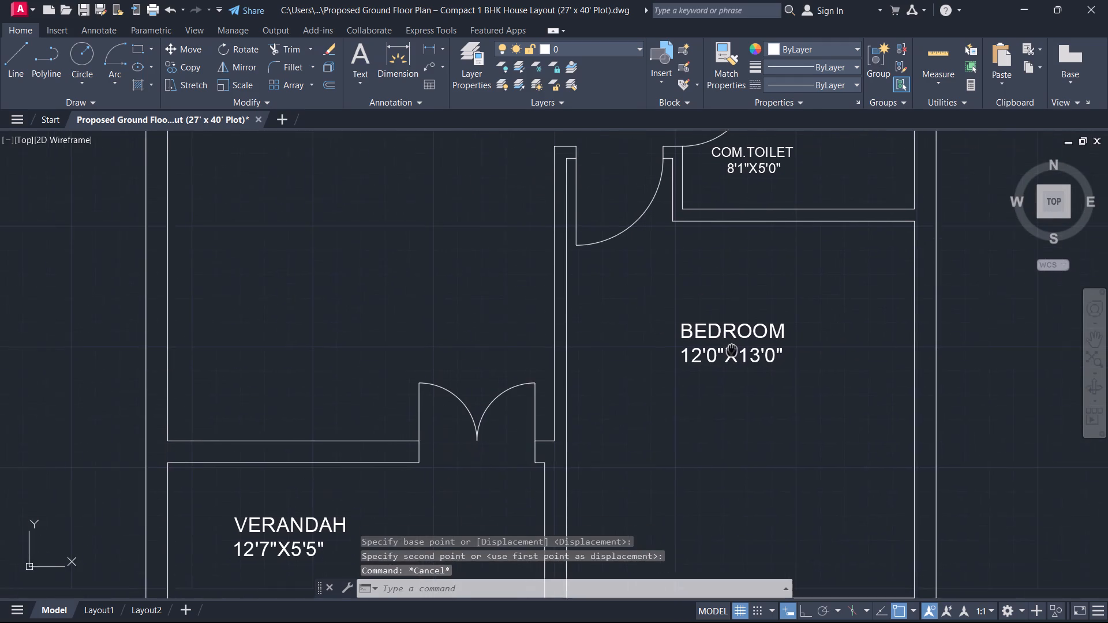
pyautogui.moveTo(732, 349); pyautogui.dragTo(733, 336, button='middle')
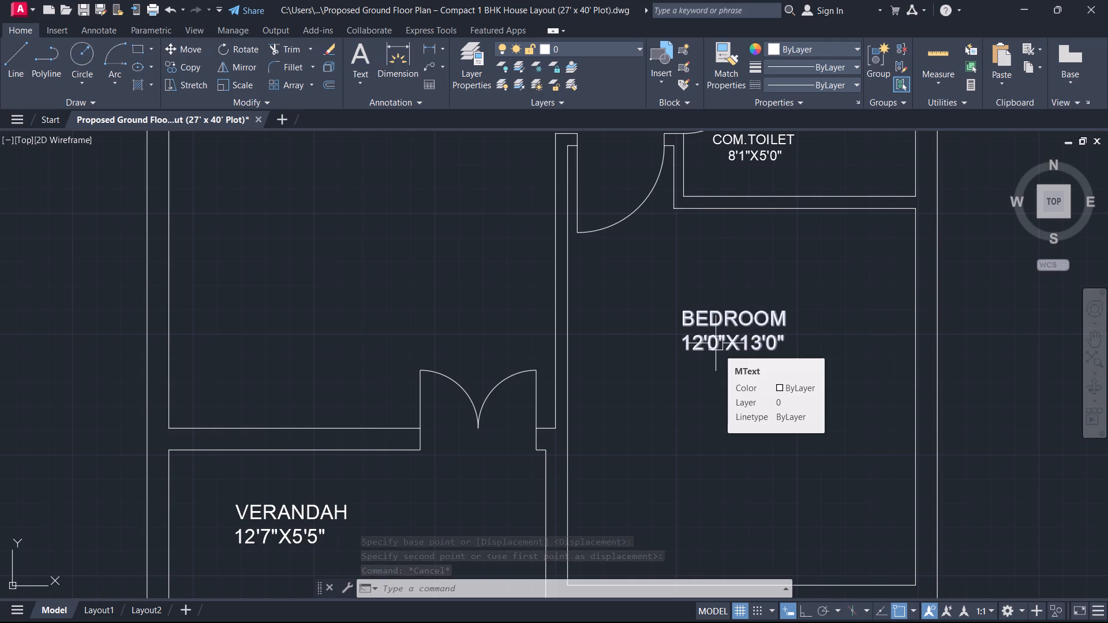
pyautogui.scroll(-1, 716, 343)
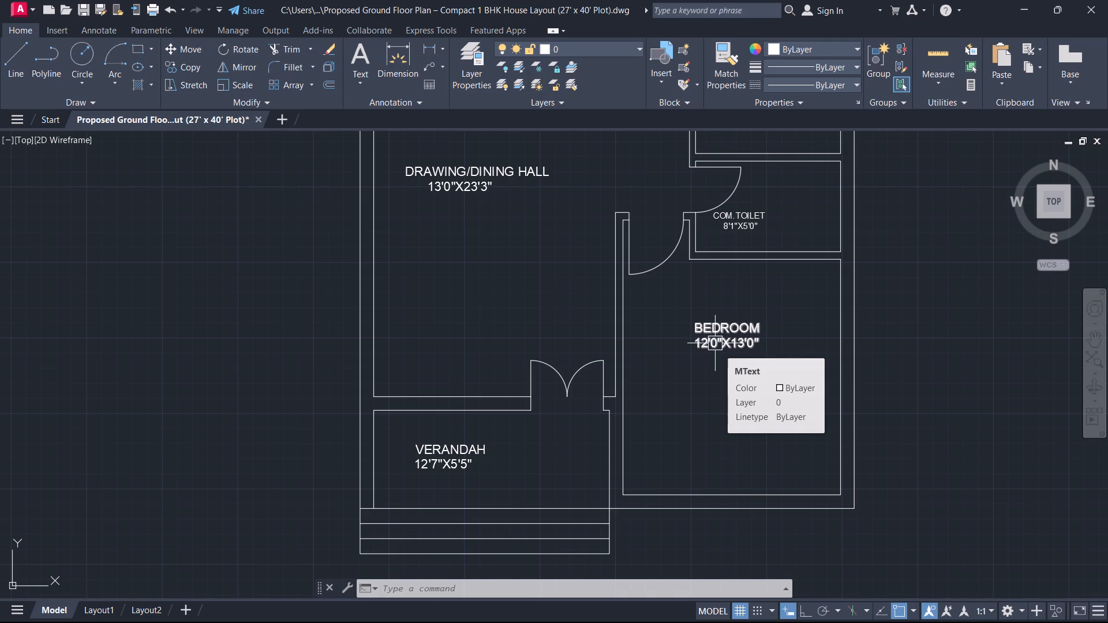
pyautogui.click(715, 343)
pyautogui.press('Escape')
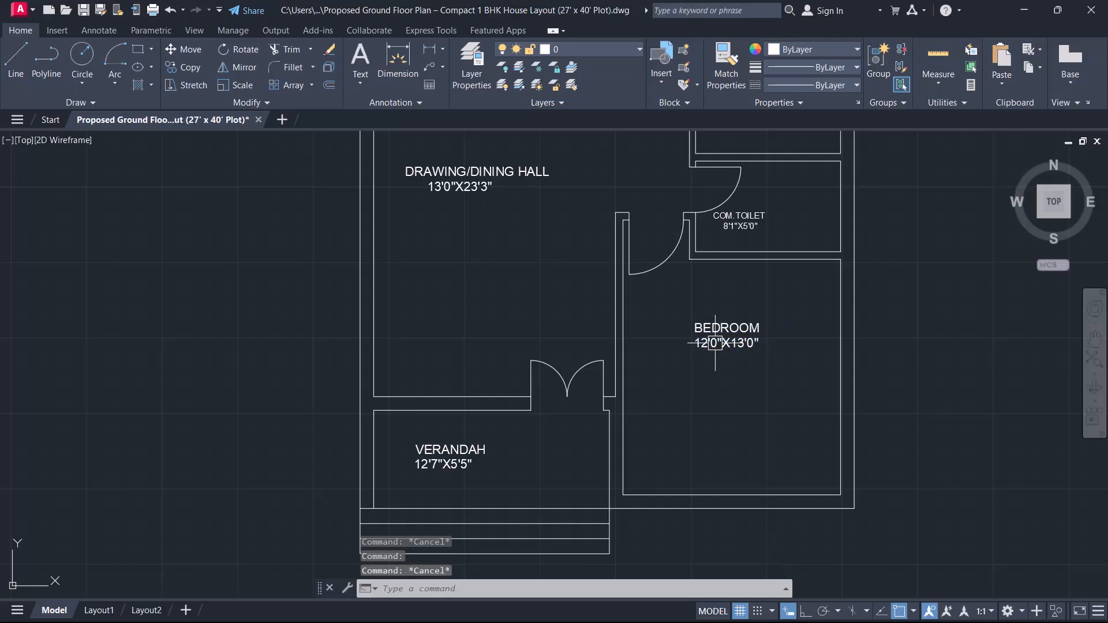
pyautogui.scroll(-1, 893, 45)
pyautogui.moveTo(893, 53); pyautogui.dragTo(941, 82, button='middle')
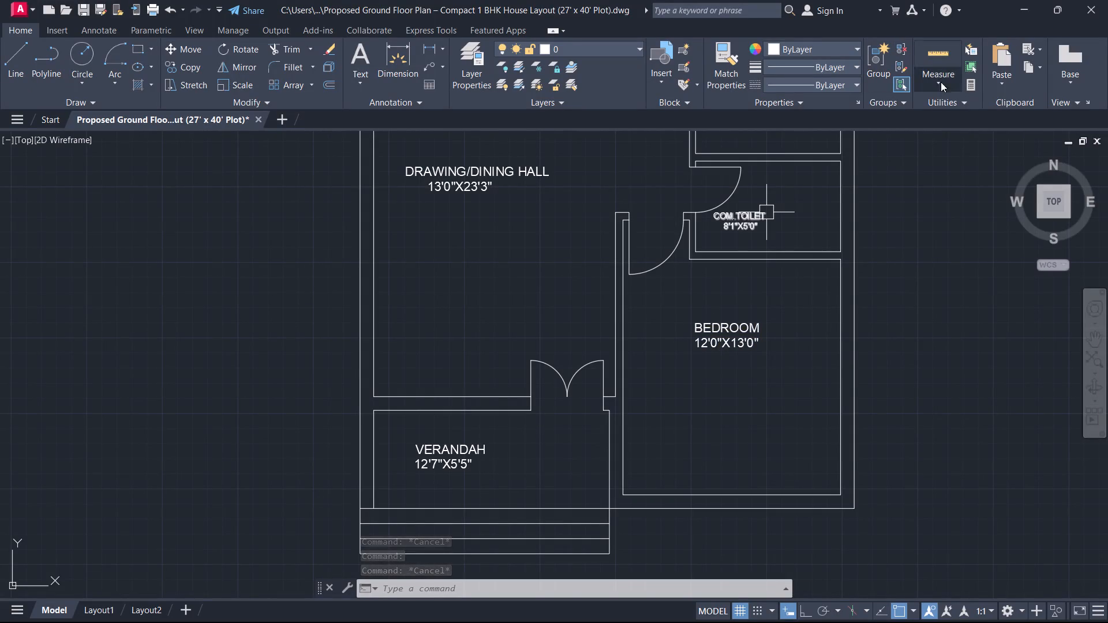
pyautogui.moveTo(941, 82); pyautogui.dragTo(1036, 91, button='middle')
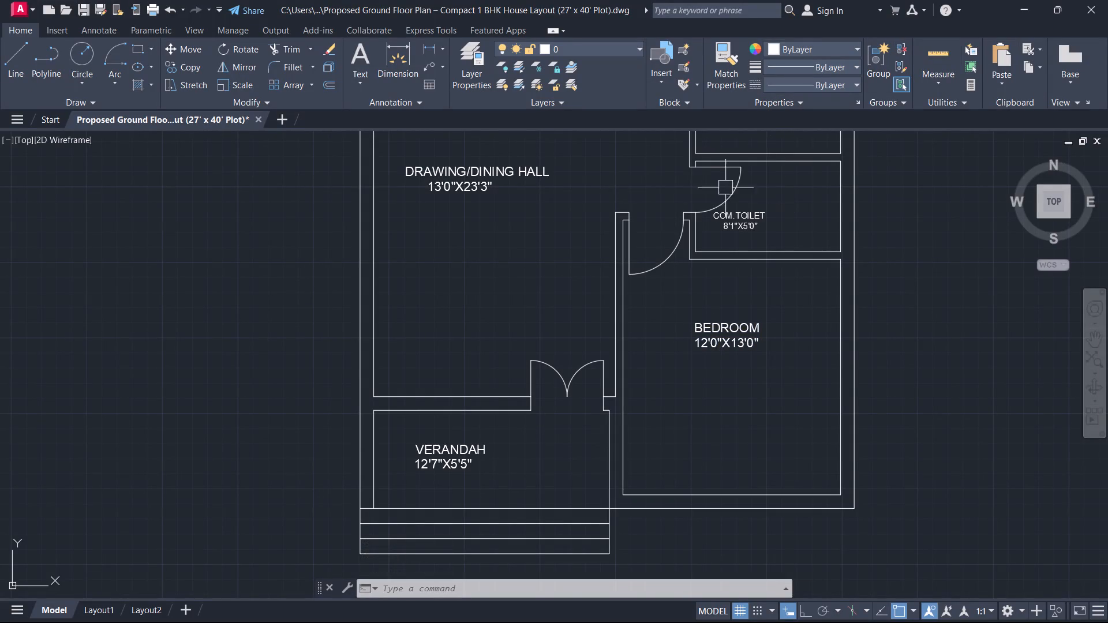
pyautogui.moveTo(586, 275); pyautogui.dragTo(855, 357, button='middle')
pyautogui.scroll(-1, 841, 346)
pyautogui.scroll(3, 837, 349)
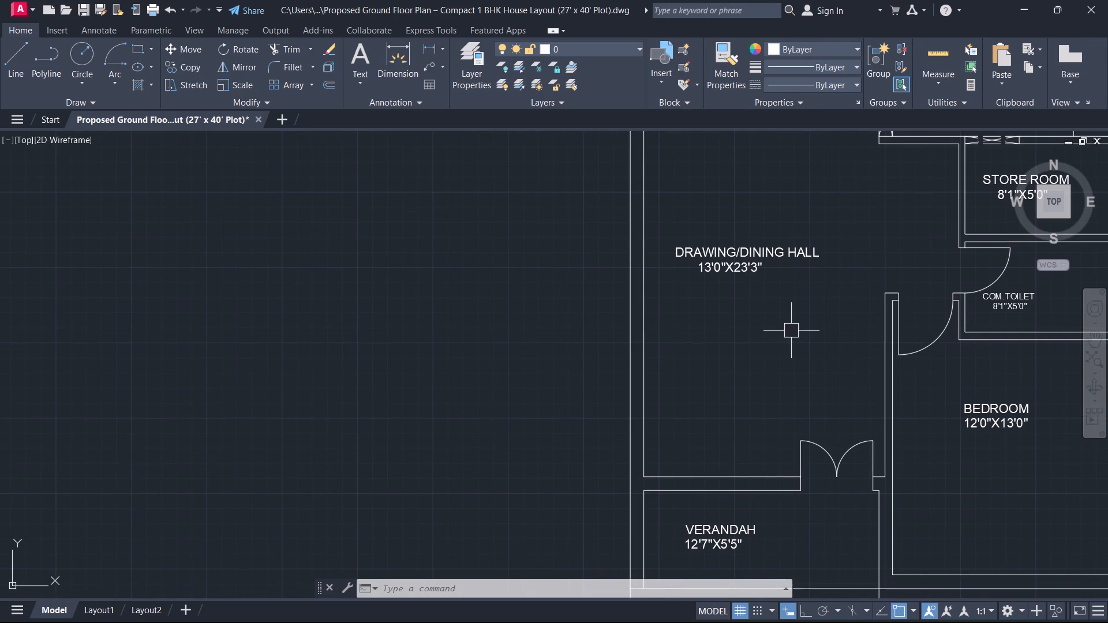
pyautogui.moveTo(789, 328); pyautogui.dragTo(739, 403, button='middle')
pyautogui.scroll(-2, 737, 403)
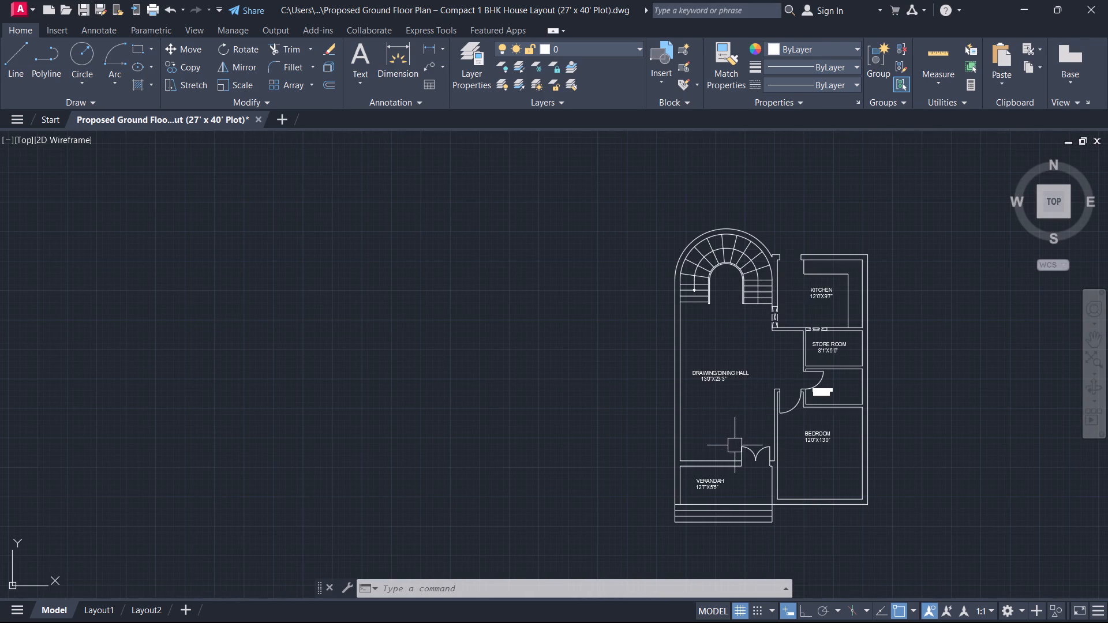
# Draw a vertical line from the midpoint of the entrance steps' front edge to the first tread line behind it.
pyautogui.moveTo(735, 447); pyautogui.dragTo(723, 246, button='middle')
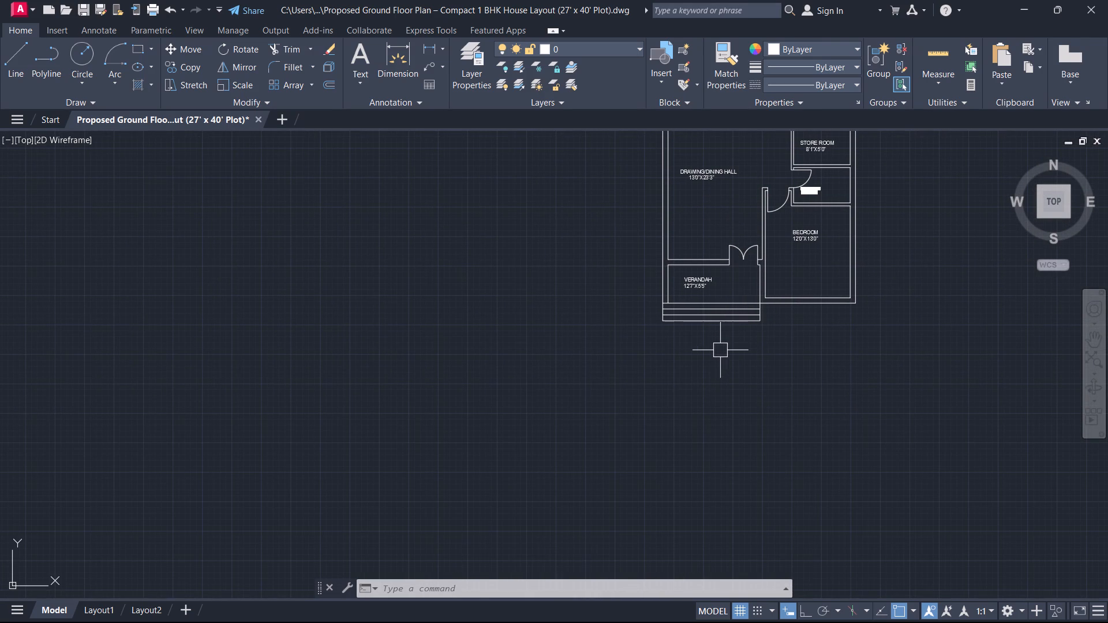
pyautogui.write('L')
pyautogui.press('space')
pyautogui.scroll(2, 706, 347)
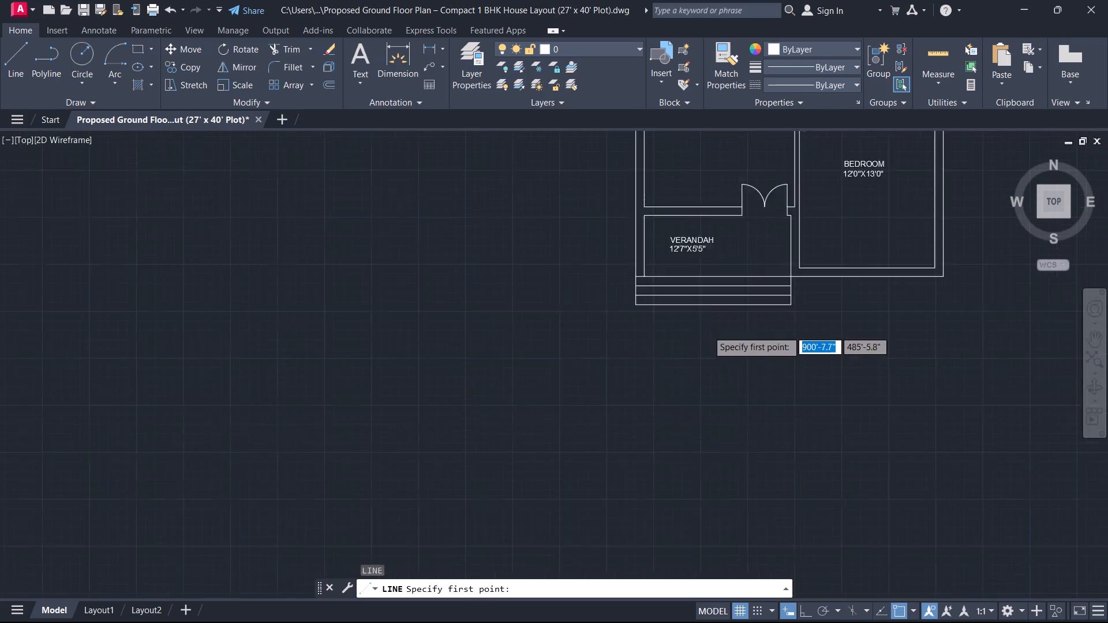
pyautogui.click(719, 291)
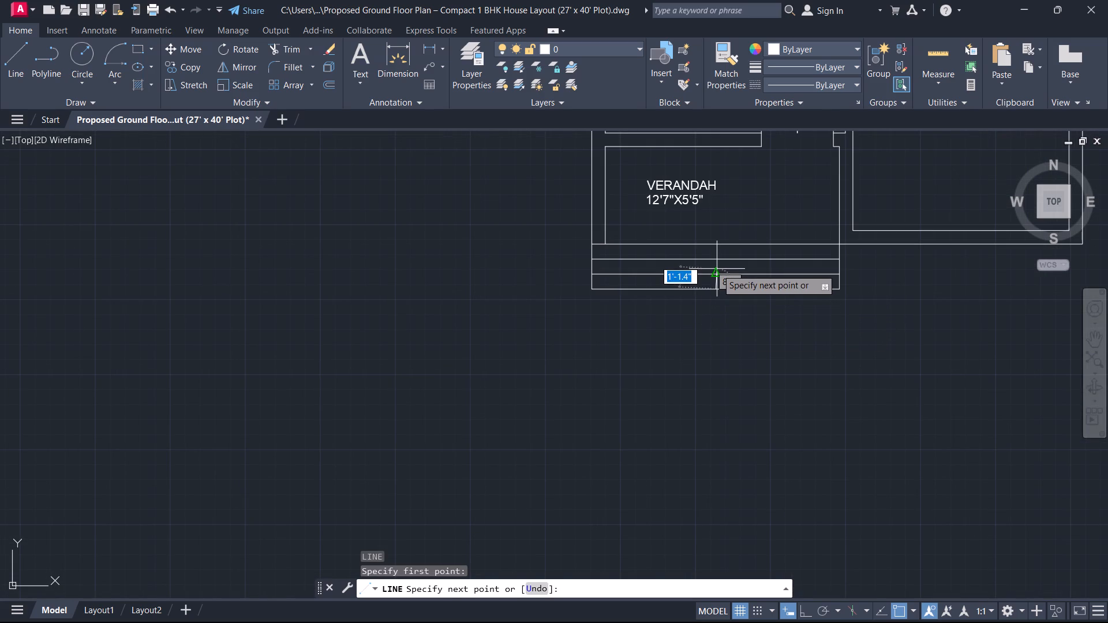
pyautogui.click(717, 269)
pyautogui.press('Escape')
# Extend the vertical line on the entrance steps to the next tread line toward the verandah.
pyautogui.scroll(4, 717, 269)
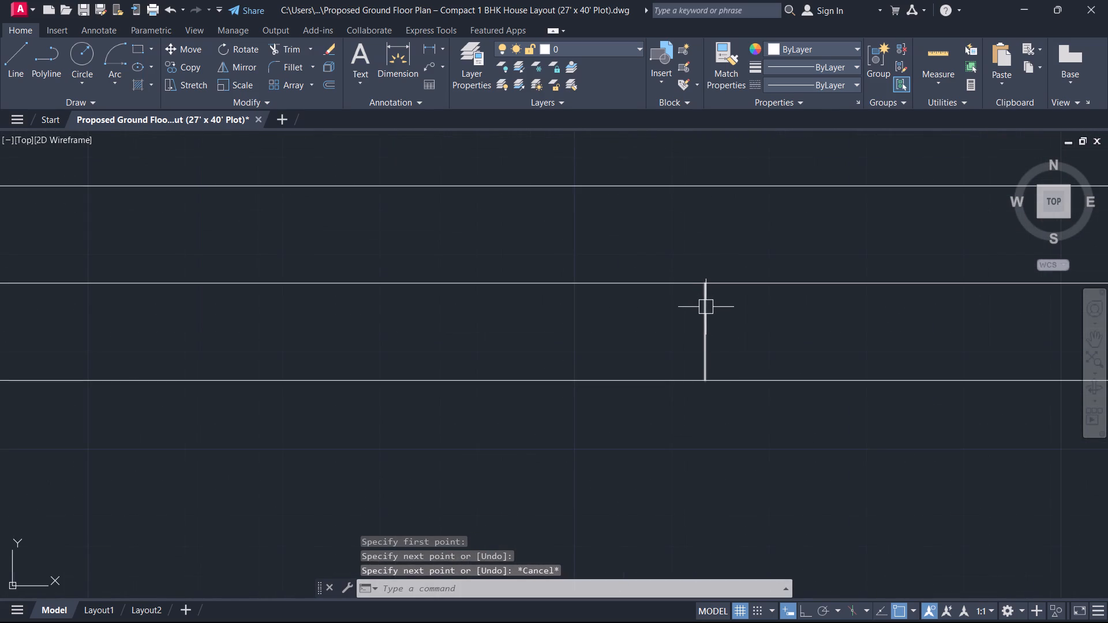
pyautogui.write('EX')
pyautogui.press('space')
pyautogui.click(712, 308)
pyautogui.press('Escape')
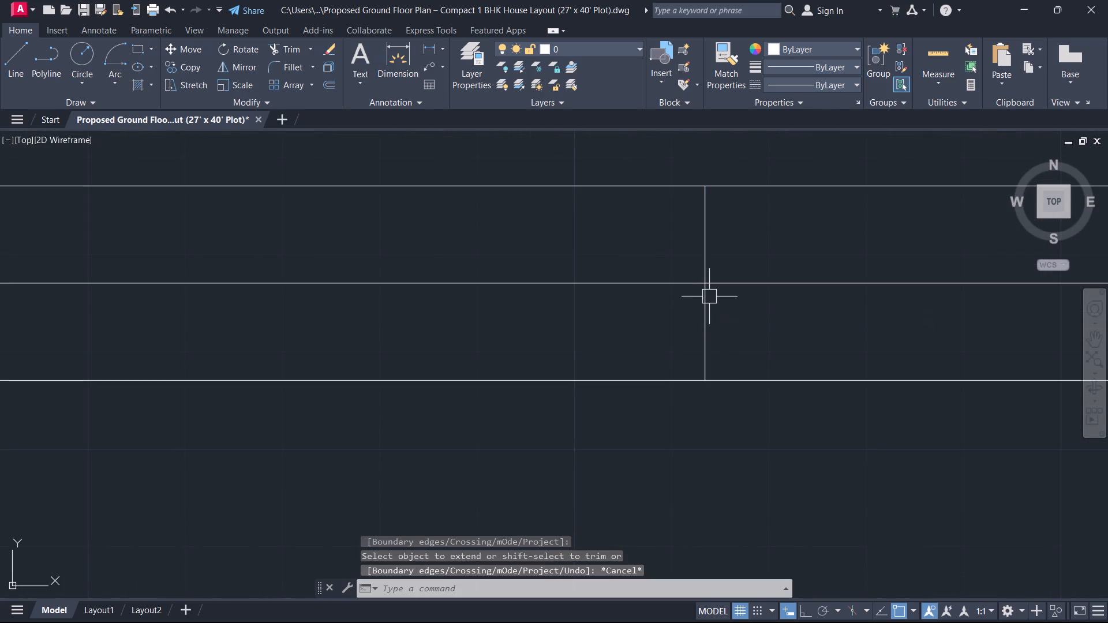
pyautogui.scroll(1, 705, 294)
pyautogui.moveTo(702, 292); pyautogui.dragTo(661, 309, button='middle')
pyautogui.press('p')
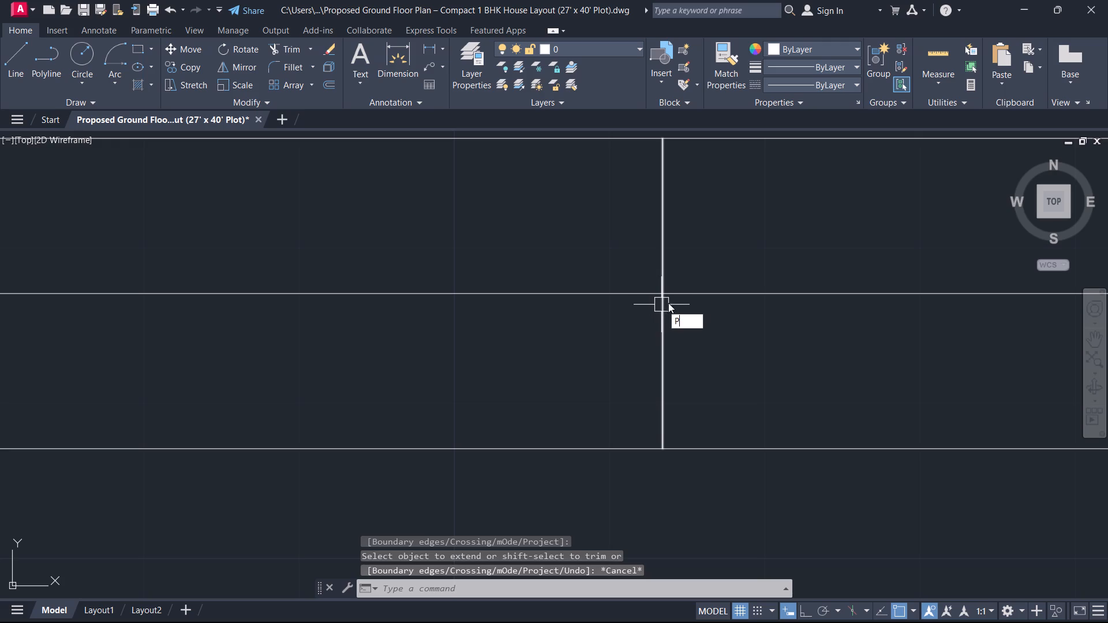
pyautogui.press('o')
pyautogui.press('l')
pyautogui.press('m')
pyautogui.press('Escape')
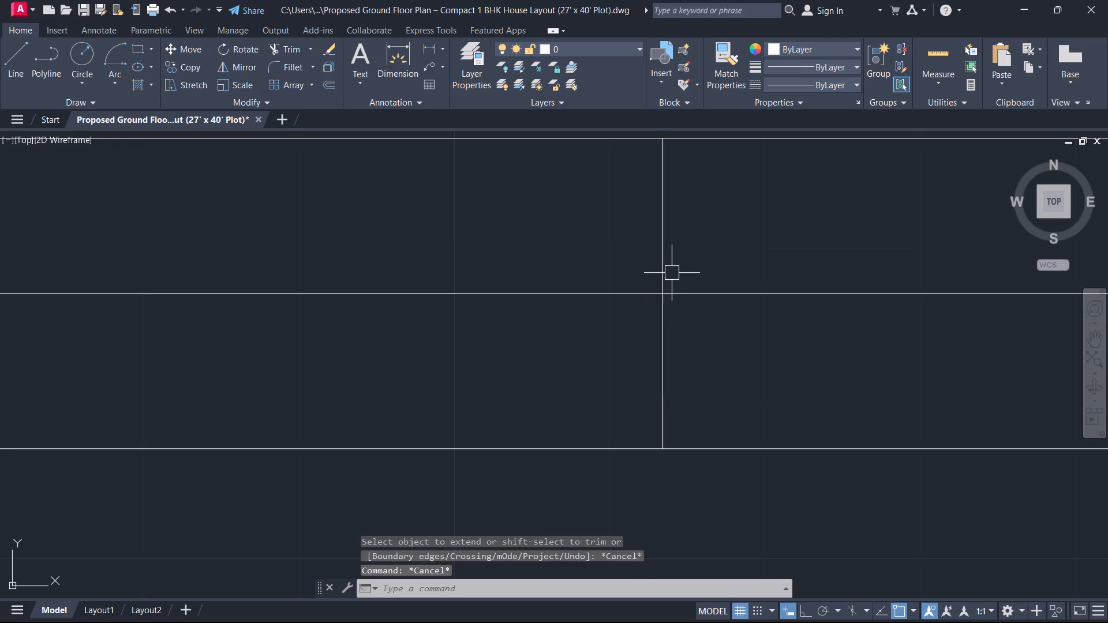
# Draw a small 3-sided polygon, inscribed in a circle, centred on the vertical line's upper end and pointing toward the verandah.
pyautogui.press('p')
pyautogui.press('o')
pyautogui.write('L')
pyautogui.press('space')
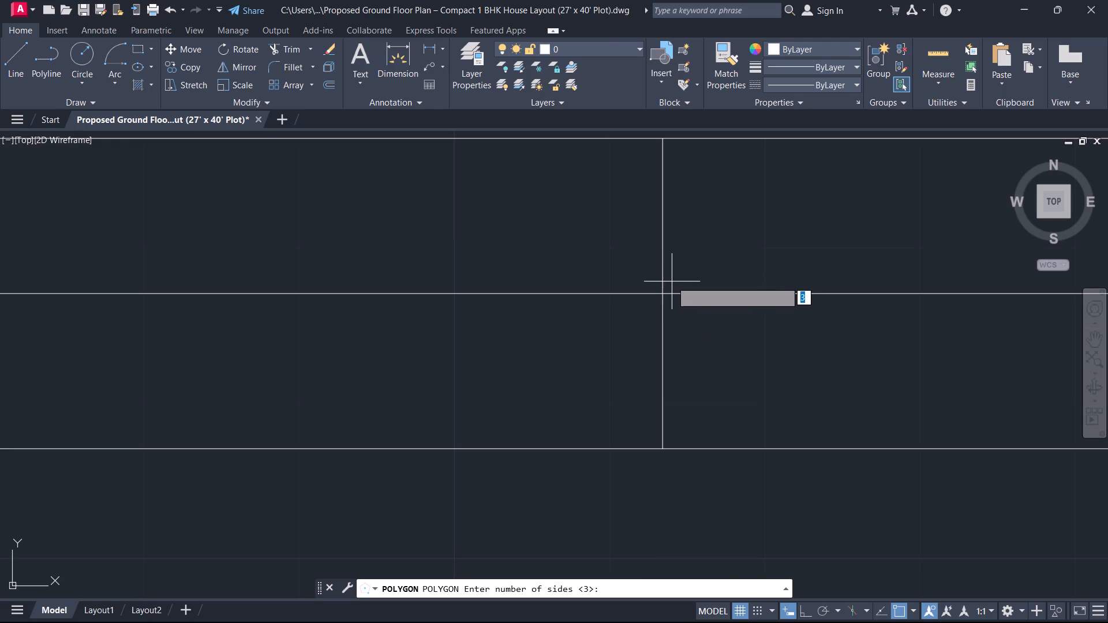
pyautogui.scroll(-1, 669, 280)
pyautogui.moveTo(669, 280); pyautogui.dragTo(669, 332, button='middle')
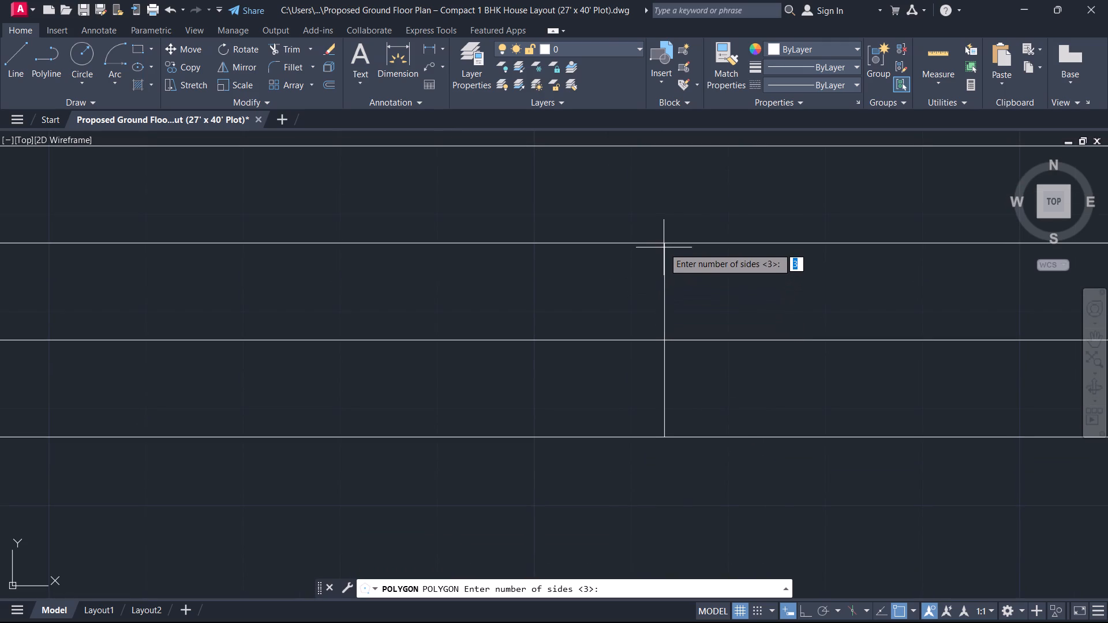
pyautogui.press('F4')
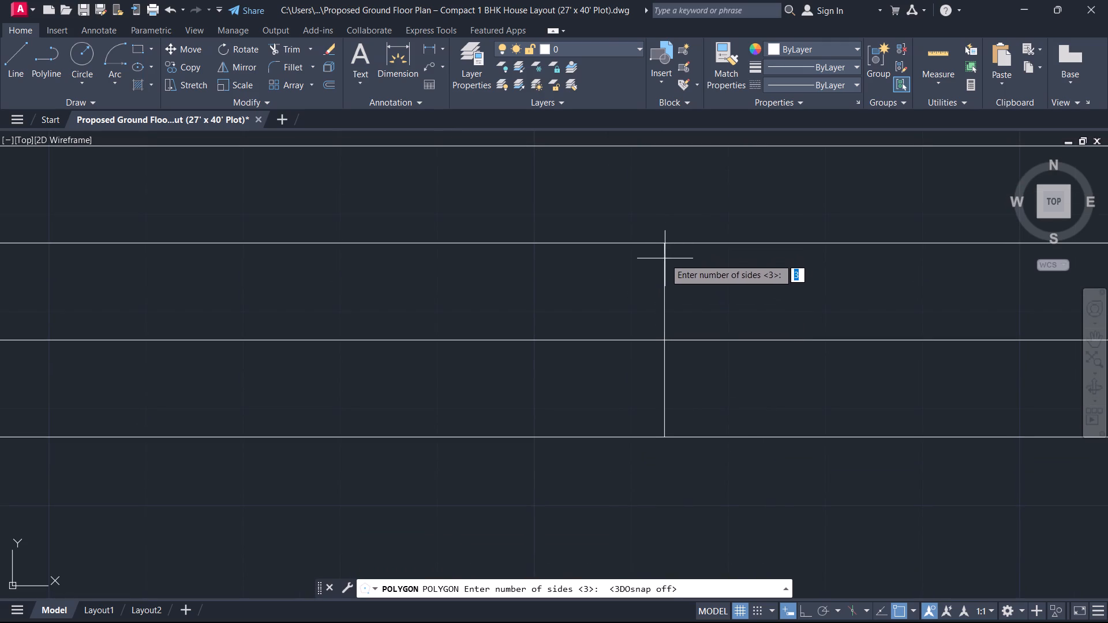
pyautogui.press('space')
pyautogui.click(660, 244)
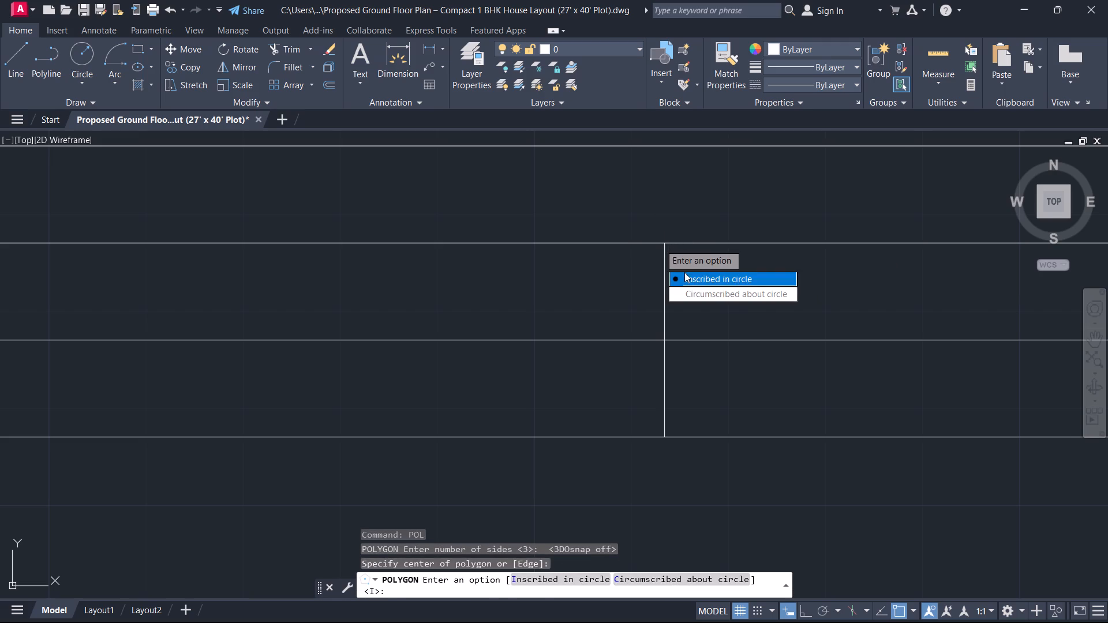
pyautogui.moveTo(687, 274); pyautogui.dragTo(660, 244)
pyautogui.click(667, 215)
pyautogui.press('Escape')
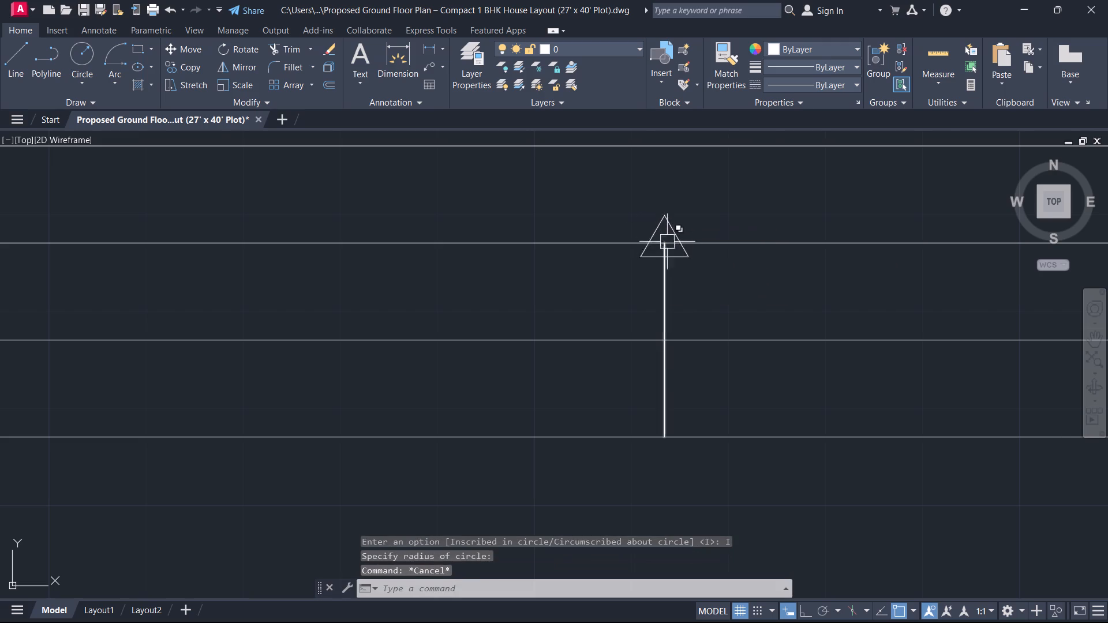
# Trim the tread line and vertical line segments that lie inside the triangular arrowhead.
pyautogui.scroll(-1, 671, 246)
pyautogui.scroll(1, 672, 247)
pyautogui.press('t')
pyautogui.write('R')
pyautogui.press('space')
pyautogui.scroll(2, 671, 247)
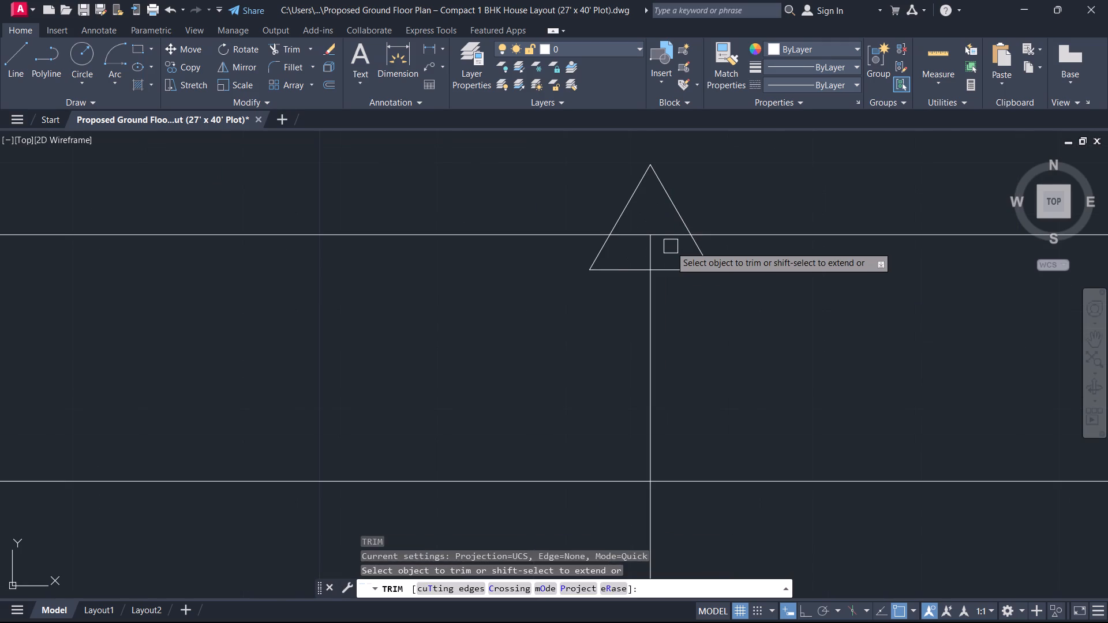
pyautogui.click(671, 246)
pyautogui.click(659, 227)
pyautogui.click(660, 246)
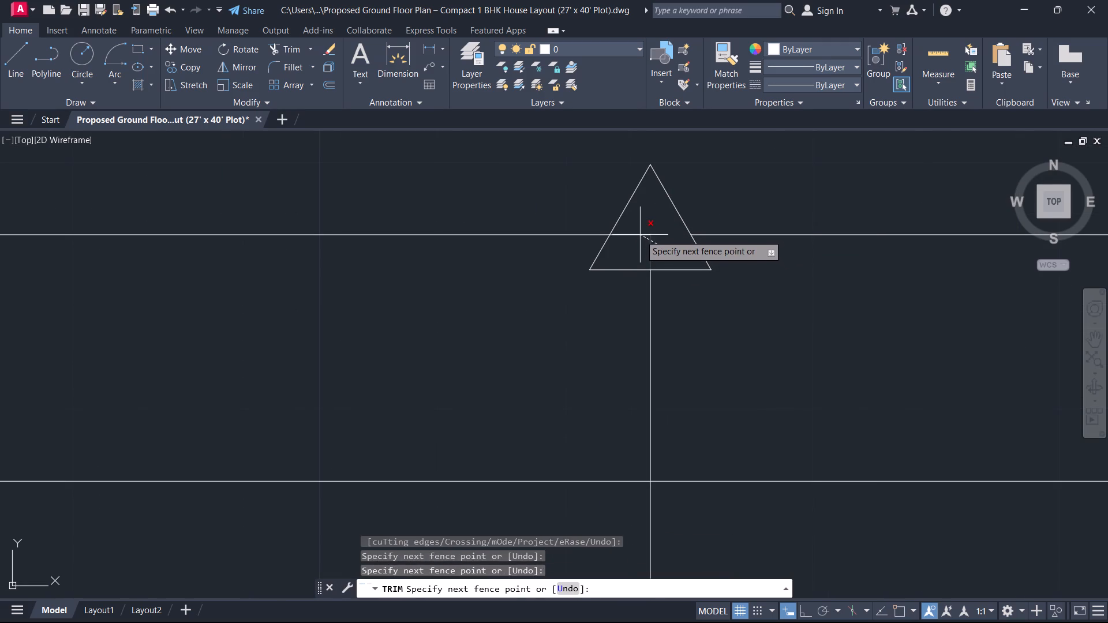
pyautogui.doubleClick(640, 235)
pyautogui.click(639, 237)
pyautogui.press('Escape')
# Fill the triangular arrowhead with a solid hatch.
pyautogui.write('H')
pyautogui.press('space')
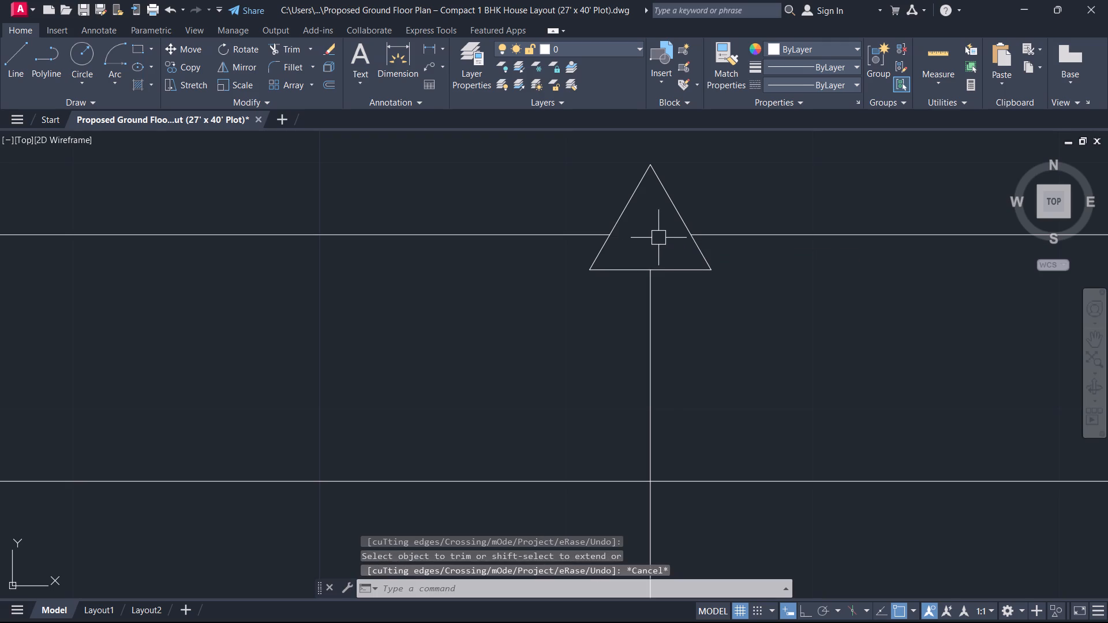
pyautogui.click(662, 239)
pyautogui.press('Escape')
pyautogui.scroll(-4, 663, 249)
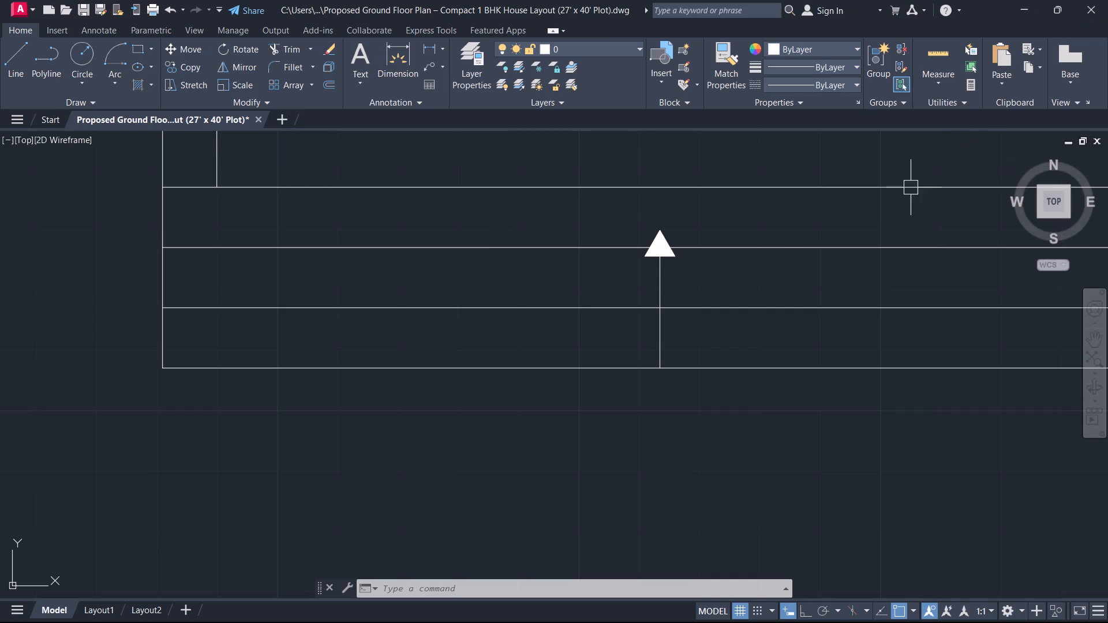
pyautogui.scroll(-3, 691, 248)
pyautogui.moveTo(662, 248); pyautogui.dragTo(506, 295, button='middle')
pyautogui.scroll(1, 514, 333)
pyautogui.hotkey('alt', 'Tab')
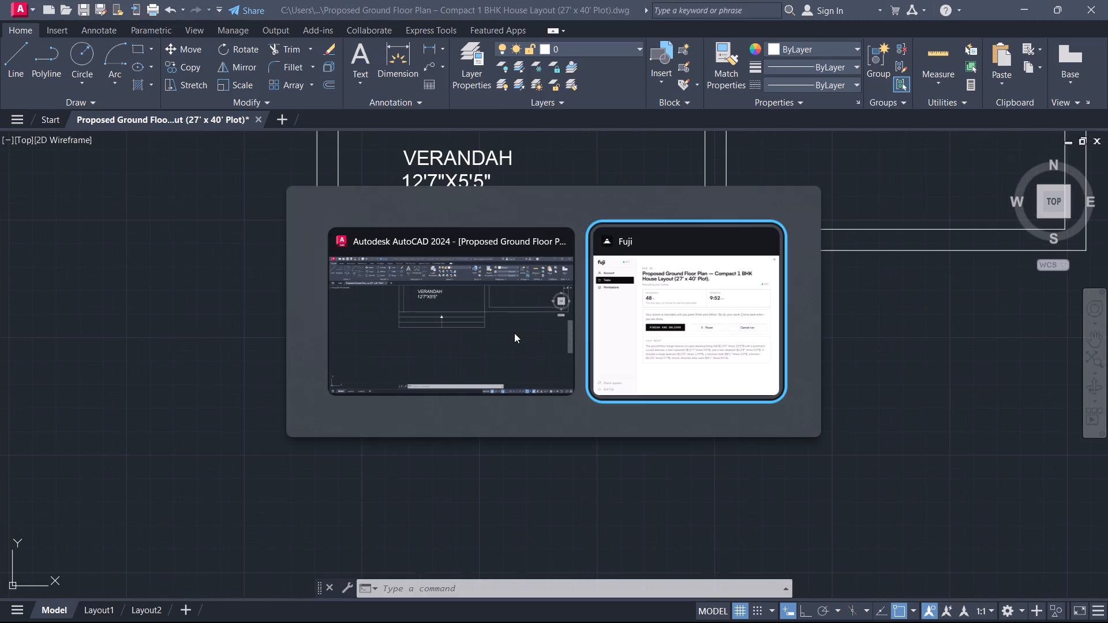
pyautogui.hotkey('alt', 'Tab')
# Add multiline text reading UP just below the arrow's base on the entrance steps, with a text height of 5".
pyautogui.middleClick(504, 290)
pyautogui.scroll(1, 502, 288)
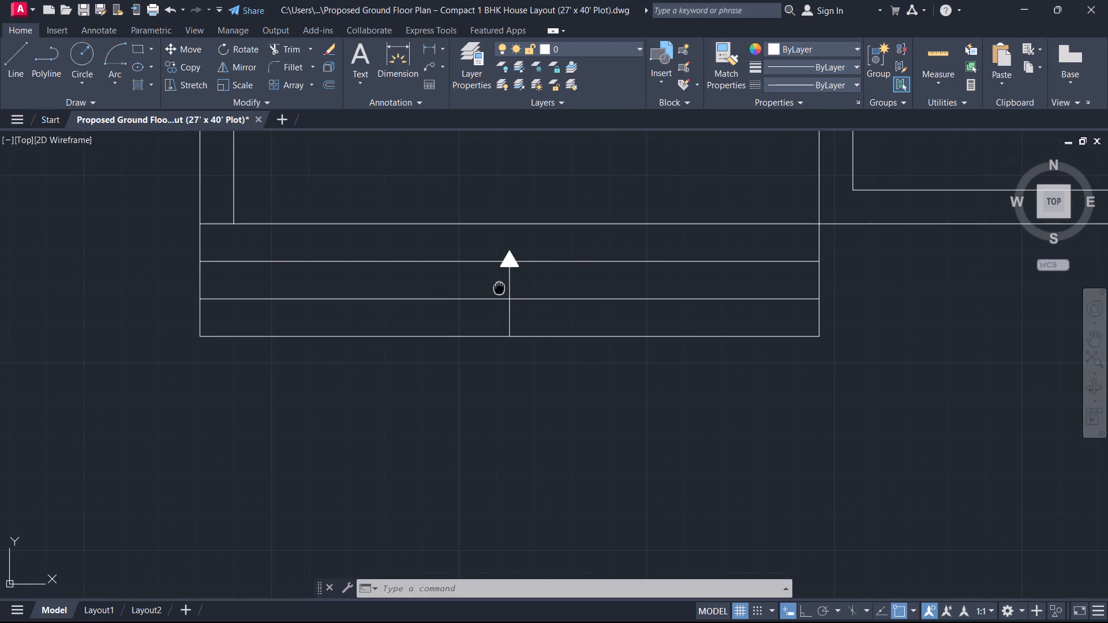
pyautogui.moveTo(515, 382); pyautogui.dragTo(560, 307, button='middle')
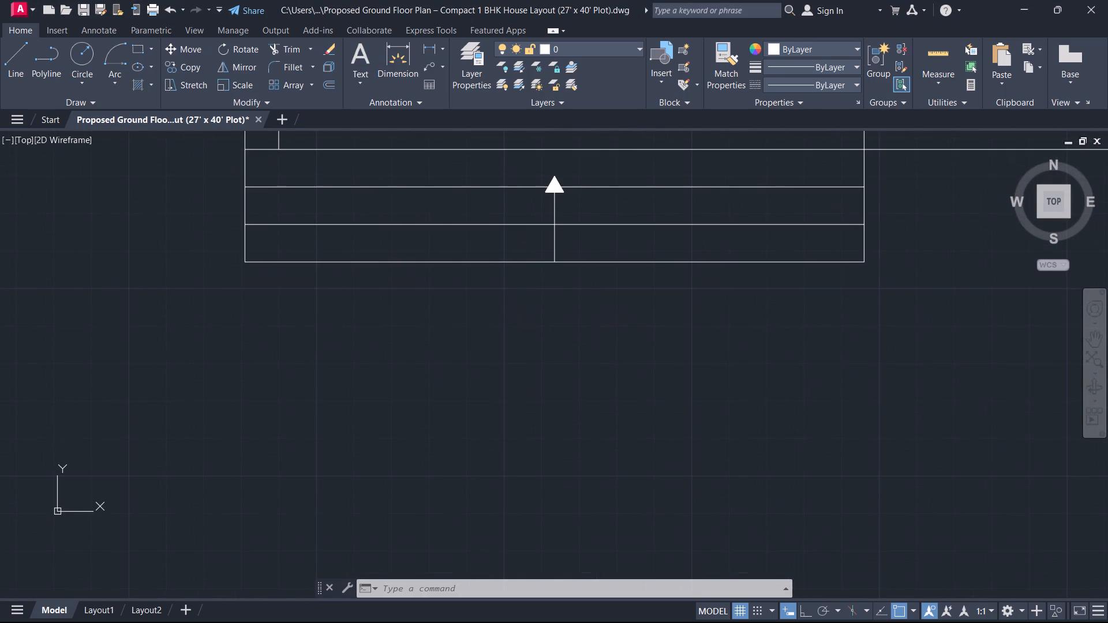
pyautogui.write('T')
pyautogui.press('space')
pyautogui.scroll(2, 506, 285)
pyautogui.click(534, 265)
pyautogui.click(717, 347)
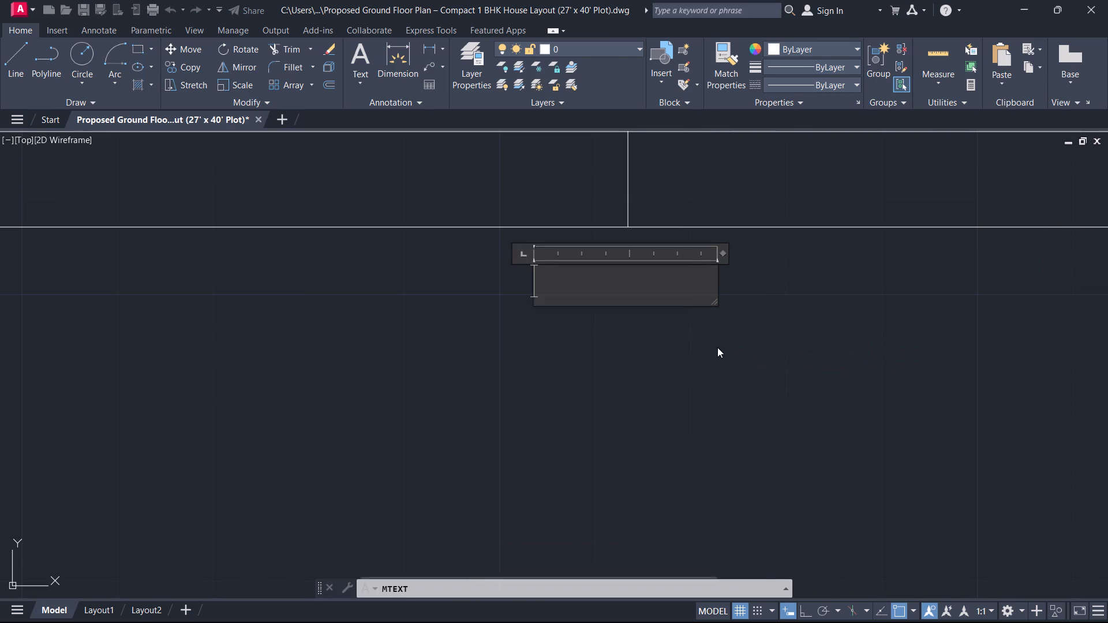
pyautogui.write('UP')
pyautogui.hotkey('ctrl', 'a')
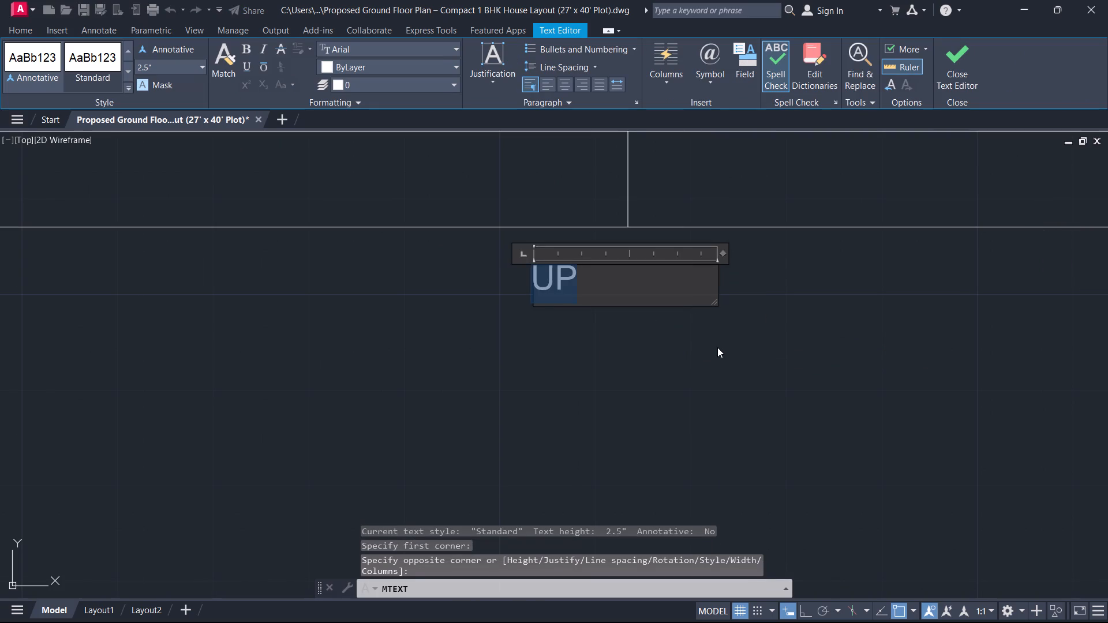
pyautogui.click(181, 71)
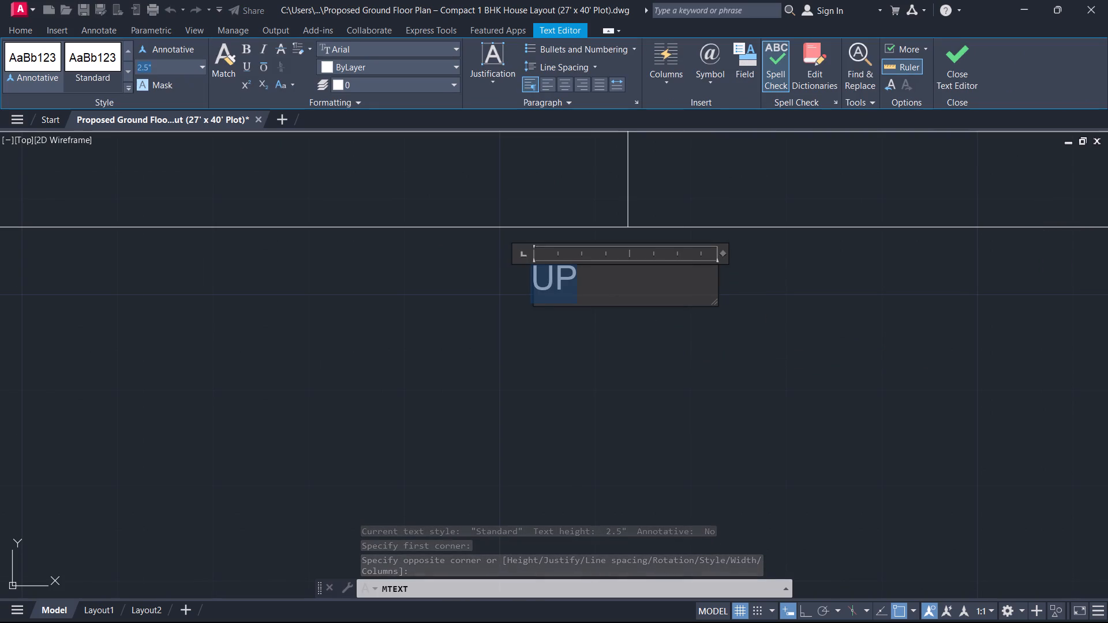
pyautogui.press('5')
pyautogui.press('Return')
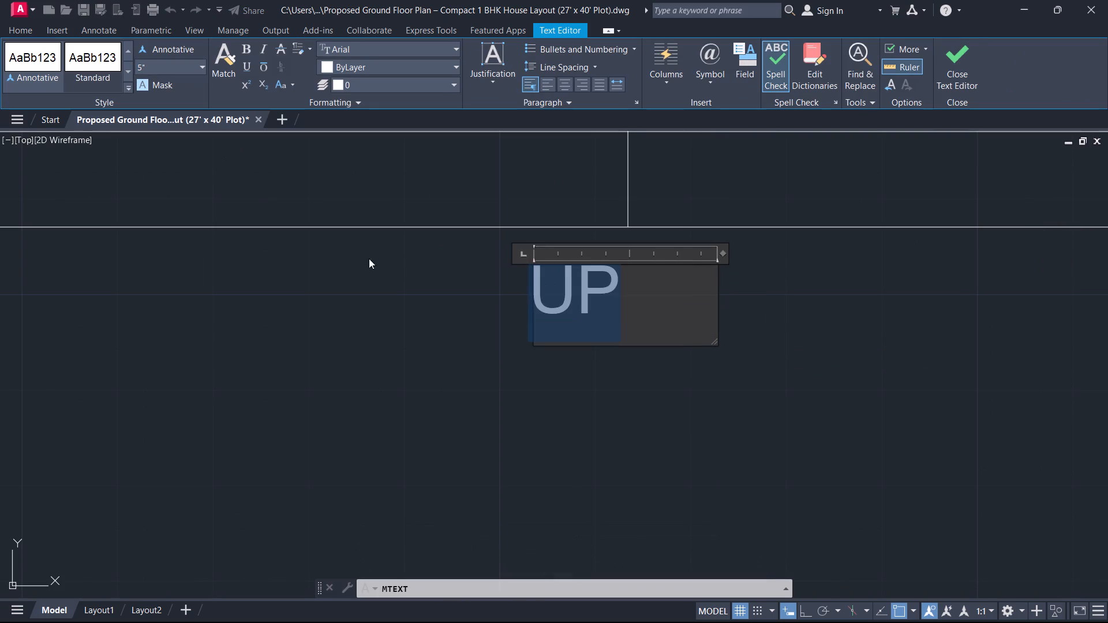
pyautogui.click(946, 70)
# Move the UP label slightly up and to the right so it sits centred beneath the arrow shaft.
pyautogui.middleClick(605, 294)
pyautogui.click(571, 291)
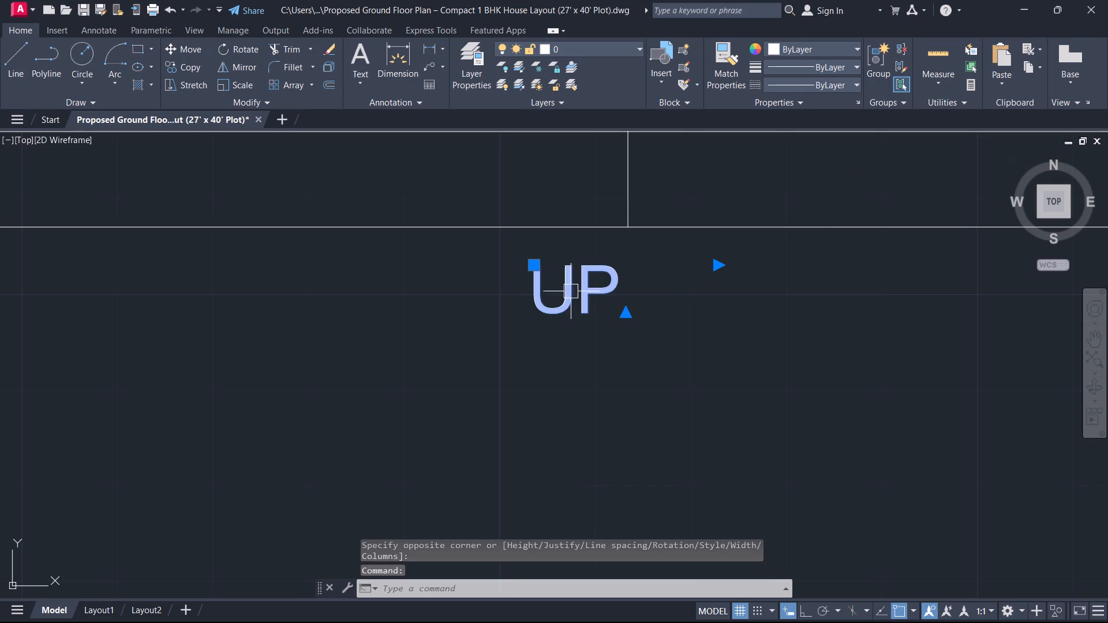
pyautogui.write('M')
pyautogui.press('space')
pyautogui.scroll(2, 491, 307)
pyautogui.moveTo(668, 209); pyautogui.dragTo(566, 367, button='middle')
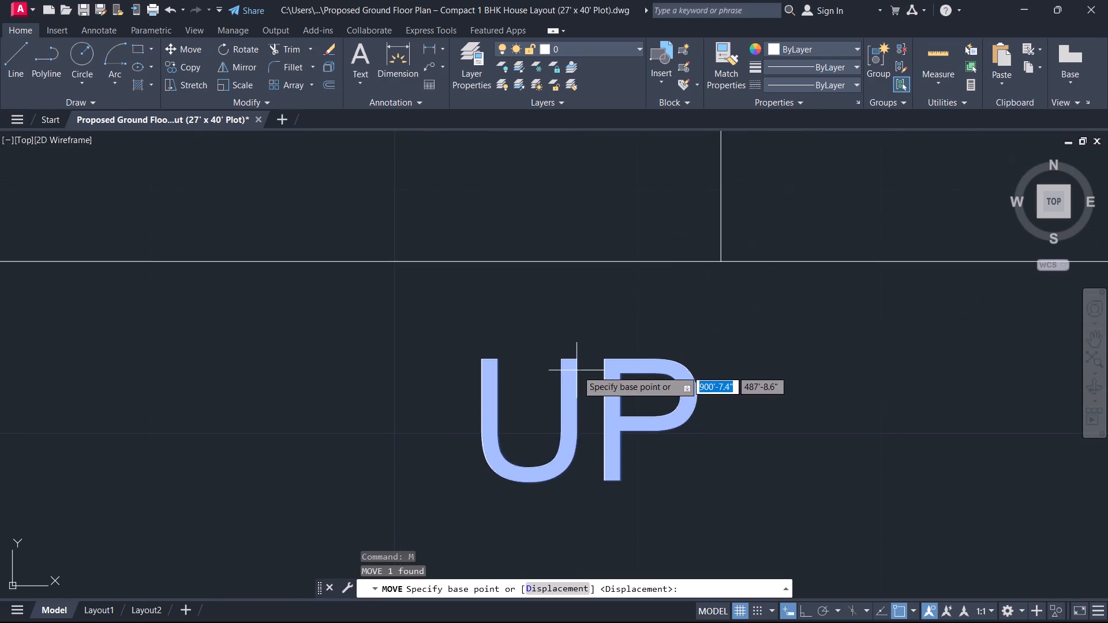
pyautogui.click(579, 369)
pyautogui.click(731, 308)
pyautogui.press('Escape')
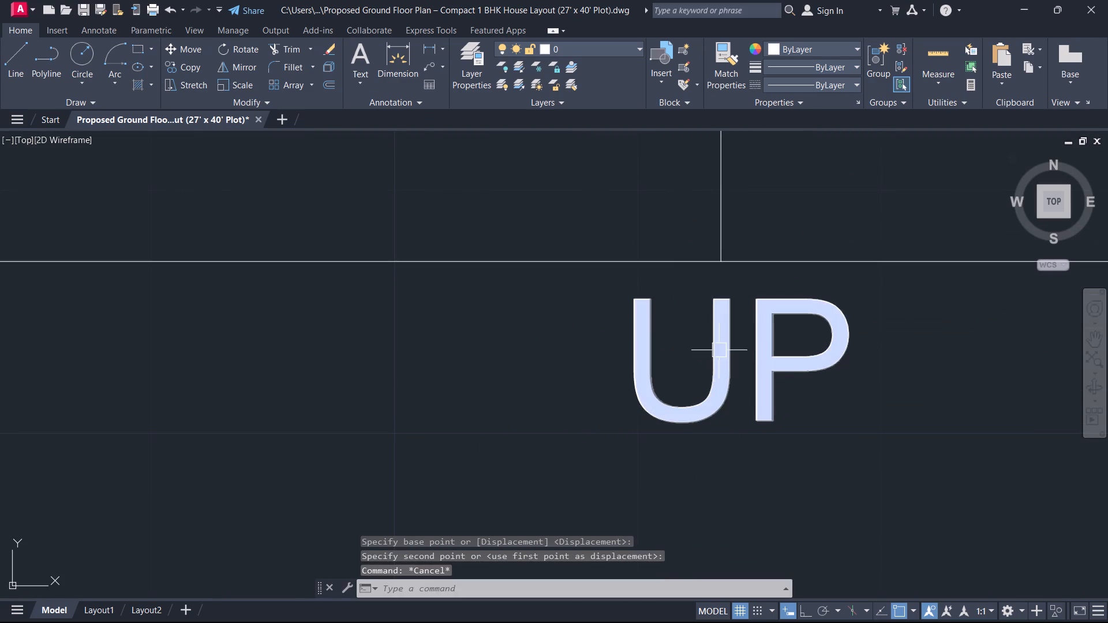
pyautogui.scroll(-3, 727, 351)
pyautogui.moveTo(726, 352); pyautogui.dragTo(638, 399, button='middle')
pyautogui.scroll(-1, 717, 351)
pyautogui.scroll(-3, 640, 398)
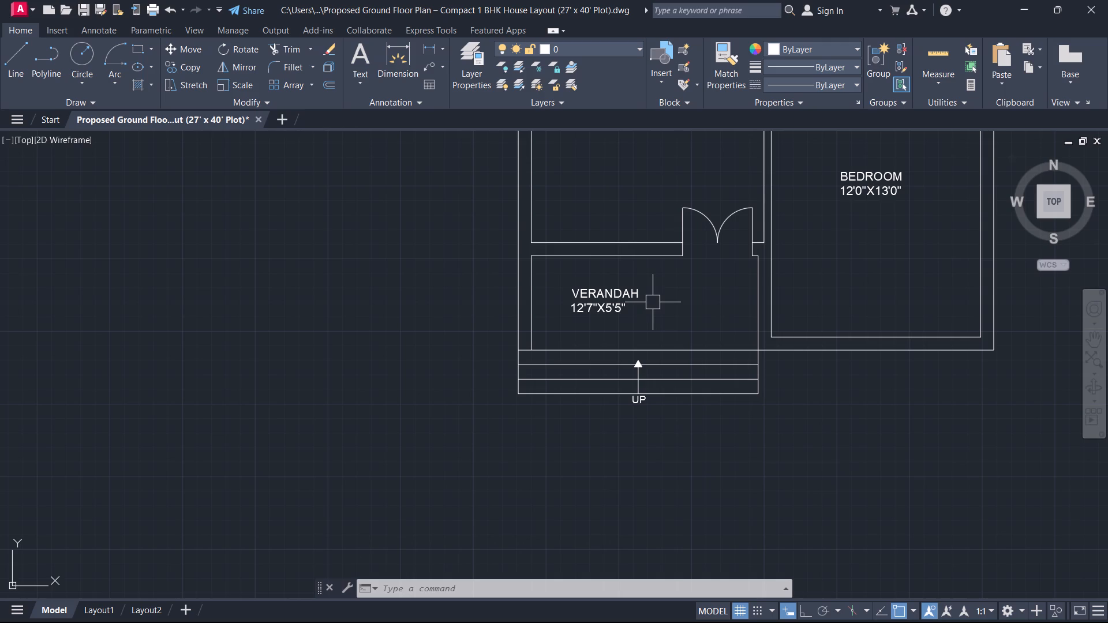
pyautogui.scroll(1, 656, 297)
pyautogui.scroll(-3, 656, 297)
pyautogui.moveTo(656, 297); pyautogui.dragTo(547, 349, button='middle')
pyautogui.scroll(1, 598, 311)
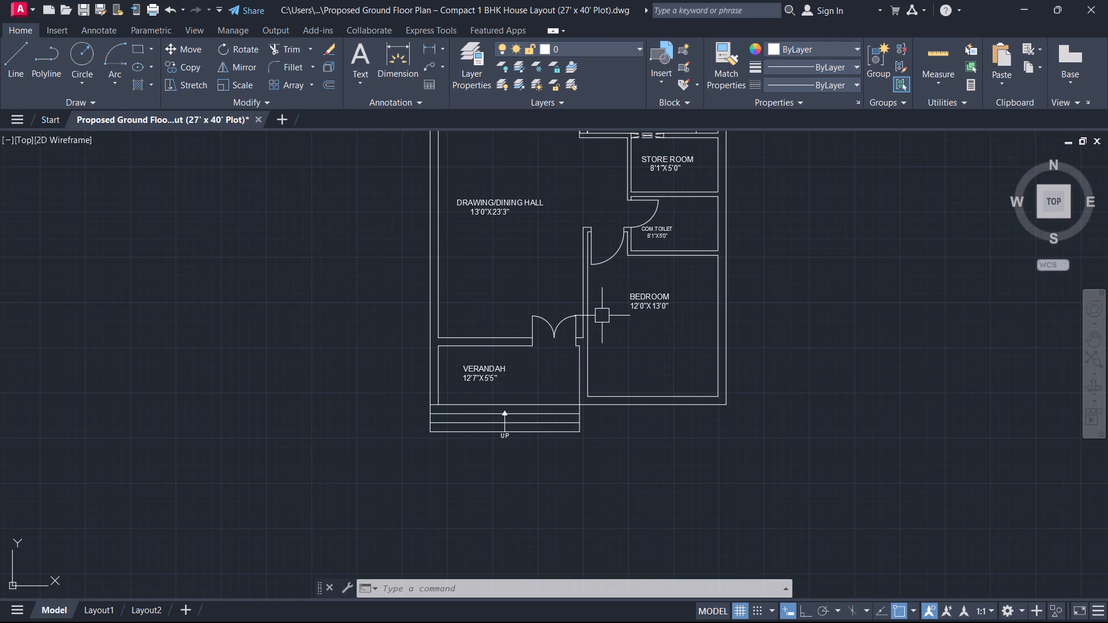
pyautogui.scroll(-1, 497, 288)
# Draw a short line across the thickness of the common toilet's outer wall, starting at the inner face's midpoint.
pyautogui.moveTo(497, 288); pyautogui.dragTo(398, 358, button='middle')
pyautogui.scroll(2, 458, 374)
pyautogui.moveTo(637, 253); pyautogui.dragTo(593, 272, button='middle')
pyautogui.scroll(1, 634, 253)
pyautogui.write('L')
pyautogui.press('space')
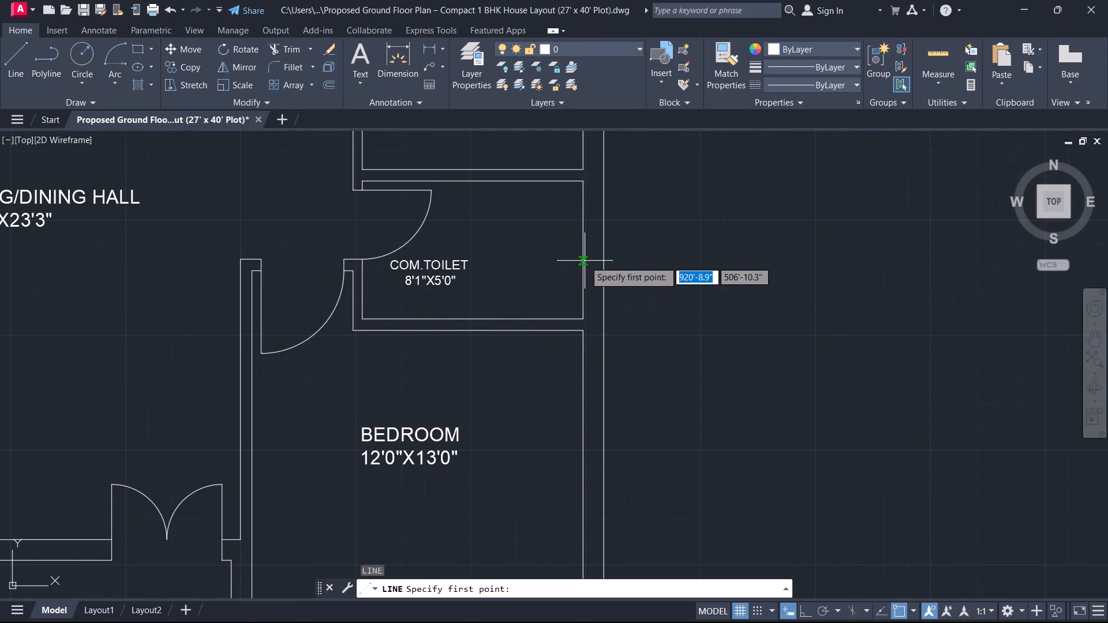
pyautogui.click(585, 249)
pyautogui.click(604, 250)
pyautogui.press('Escape')
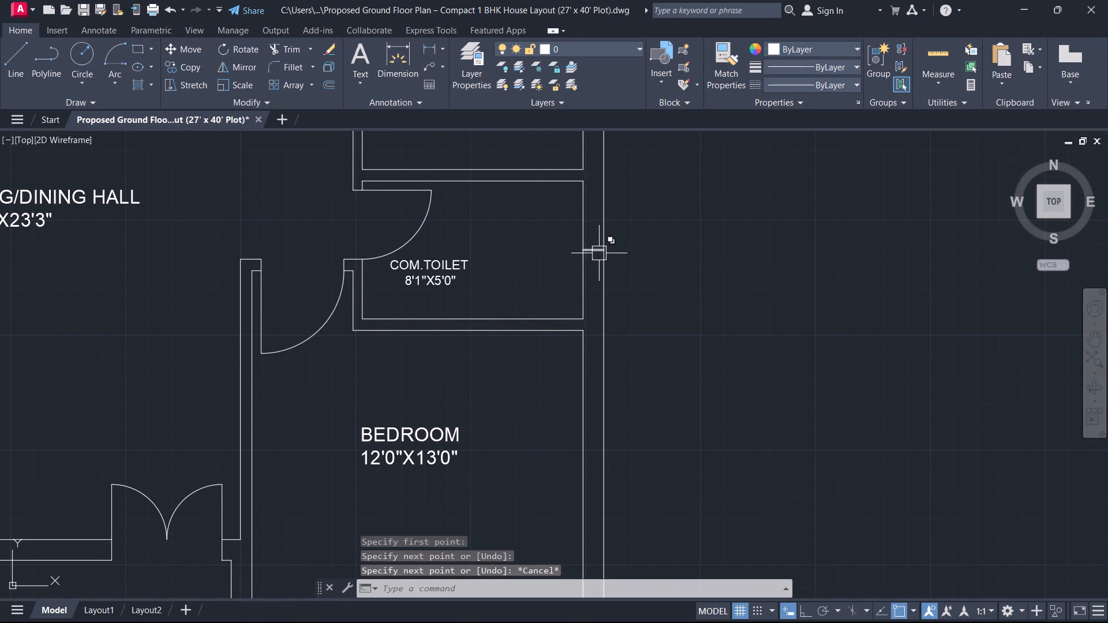
# Offset the short line across the common toilet's outer wall by 1' to both sides.
pyautogui.write('O')
pyautogui.press('space')
pyautogui.write("1'")
pyautogui.press('Return')
pyautogui.scroll(4, 599, 251)
pyautogui.doubleClick(599, 251)
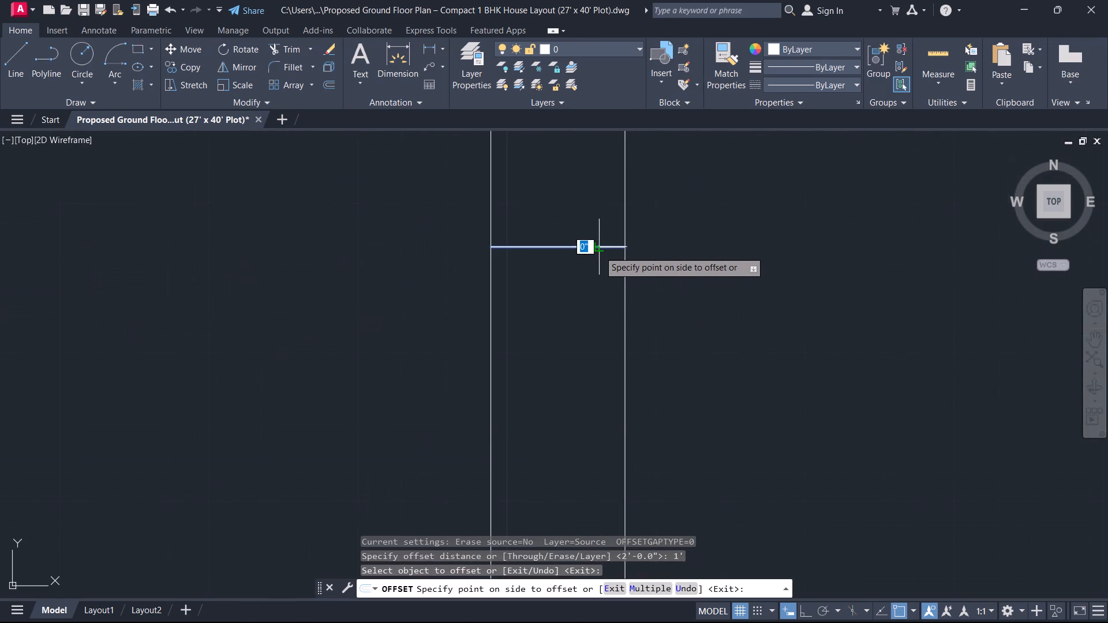
pyautogui.click(607, 193)
pyautogui.moveTo(594, 249); pyautogui.dragTo(598, 283)
pyautogui.click(544, 384)
pyautogui.press('Escape')
# Delete the original centre line between the two offset lines in the common toilet's outer wall.
pyautogui.moveTo(576, 295); pyautogui.dragTo(568, 284)
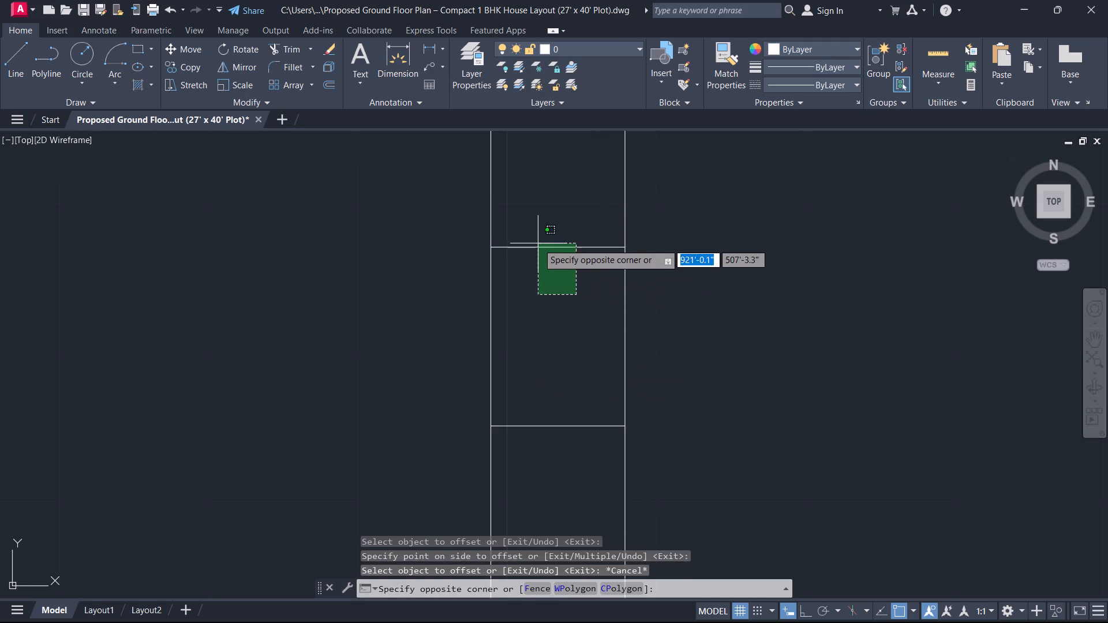
pyautogui.click(533, 227)
pyautogui.press('Delete')
# Draw a line along the middle of the common toilet's outer wall, joining the midpoints of the opening's two end lines.
pyautogui.scroll(-4, 530, 238)
pyautogui.moveTo(530, 241); pyautogui.dragTo(530, 242, button='middle')
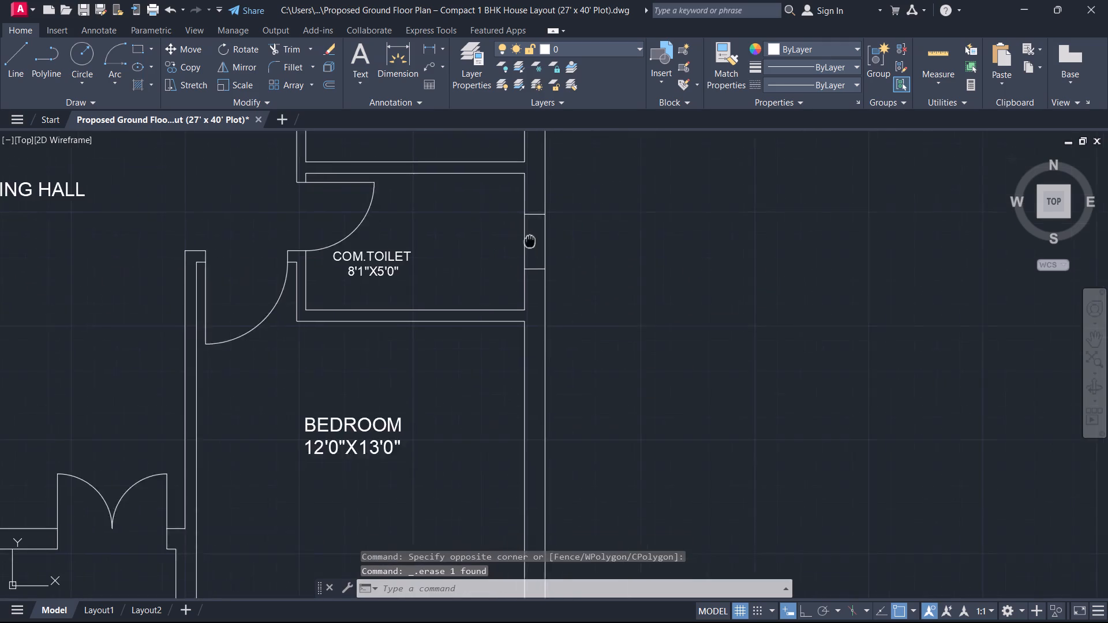
pyautogui.moveTo(530, 242); pyautogui.dragTo(578, 305, button='middle')
pyautogui.write('L')
pyautogui.press('space')
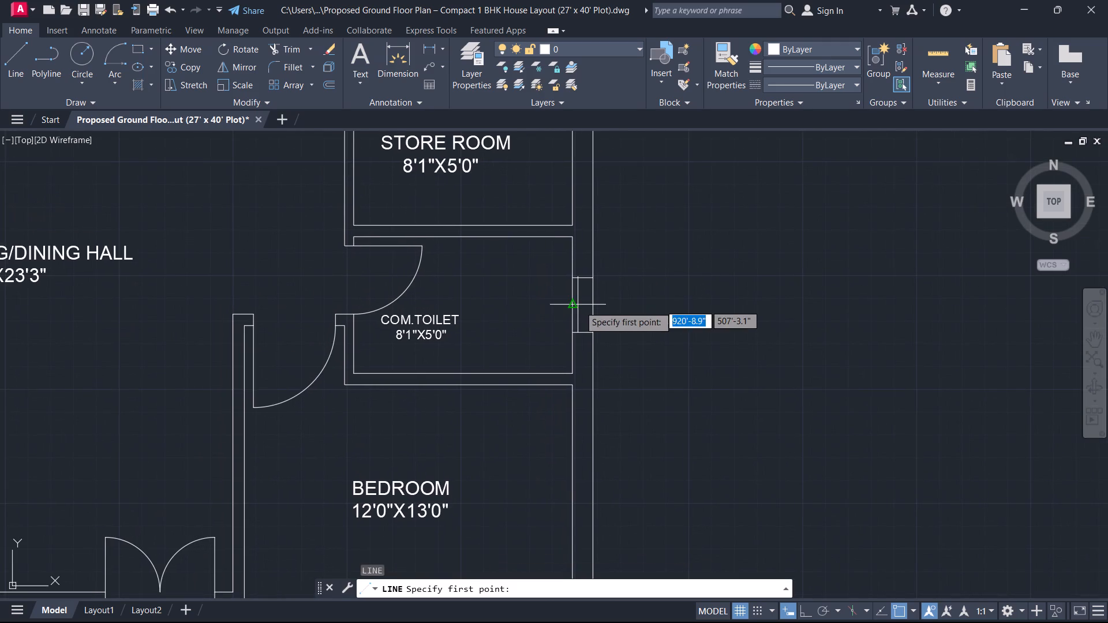
pyautogui.scroll(2, 587, 294)
pyautogui.click(575, 255)
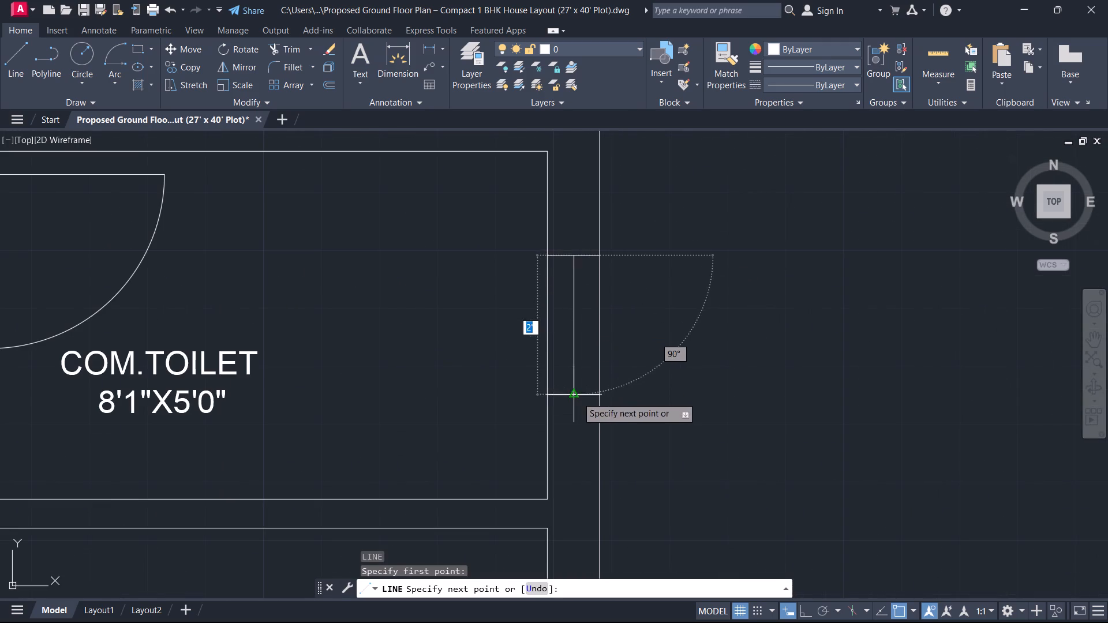
pyautogui.click(578, 397)
pyautogui.press('Escape')
# Offset the middle line of the common toilet's wall opening by 1" to both sides.
pyautogui.scroll(1, 570, 426)
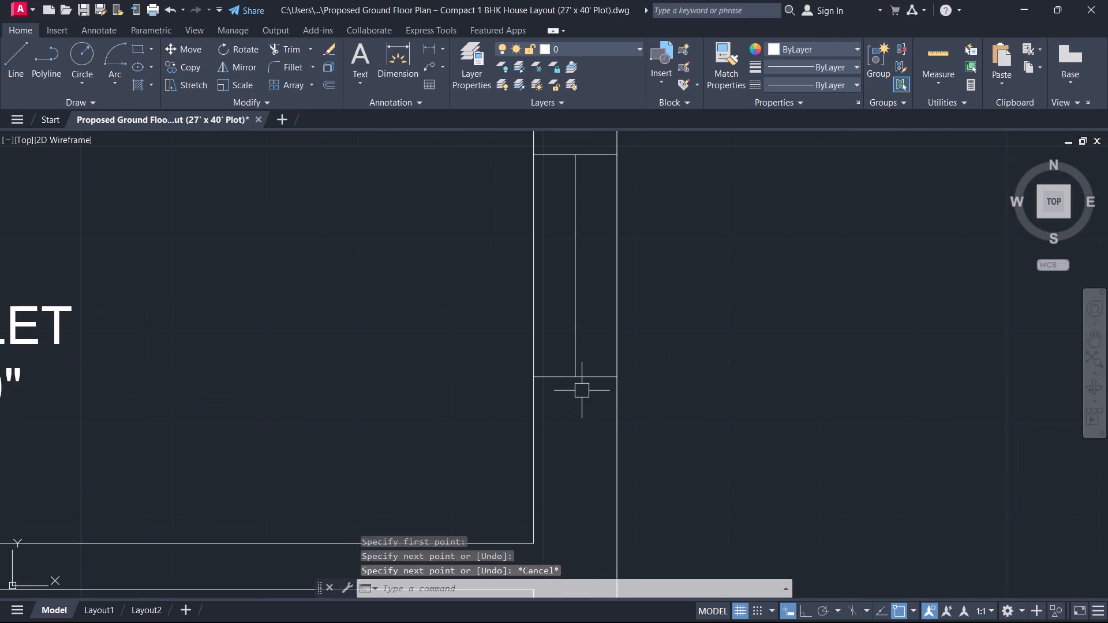
pyautogui.write('O 1')
pyautogui.press('Return')
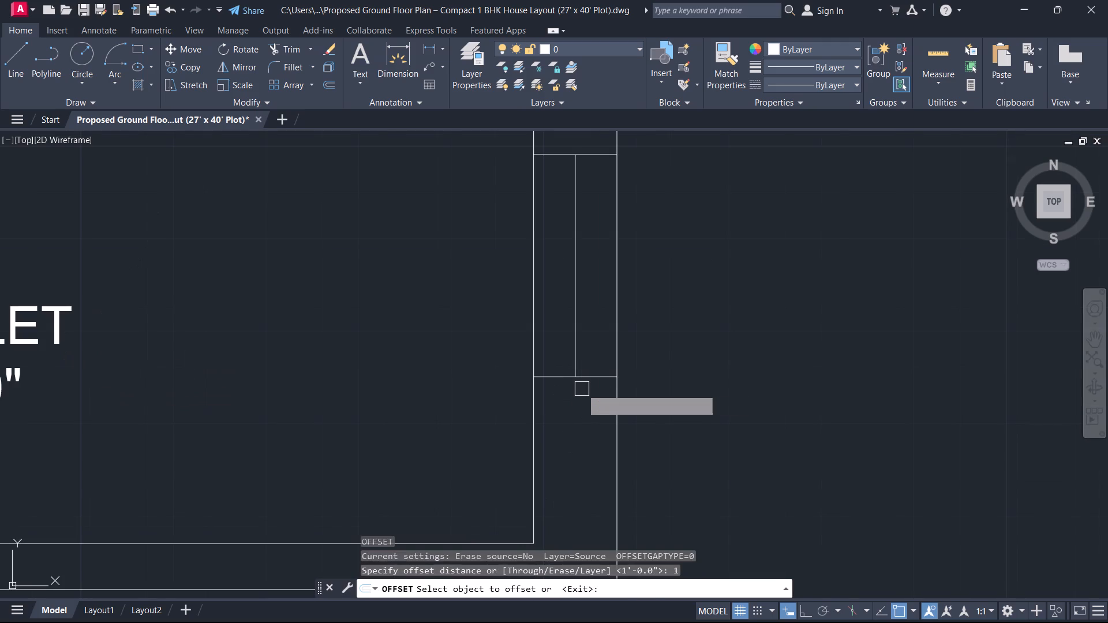
pyautogui.scroll(1, 571, 345)
pyautogui.click(572, 345)
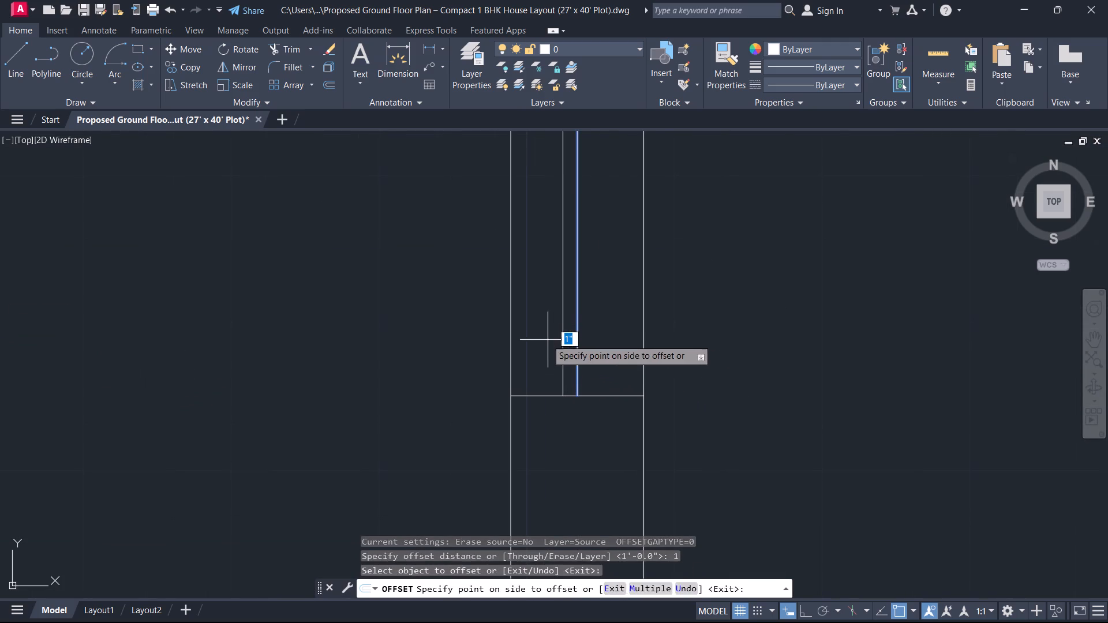
pyautogui.click(546, 339)
pyautogui.moveTo(578, 359); pyautogui.dragTo(585, 363)
pyautogui.click(605, 369)
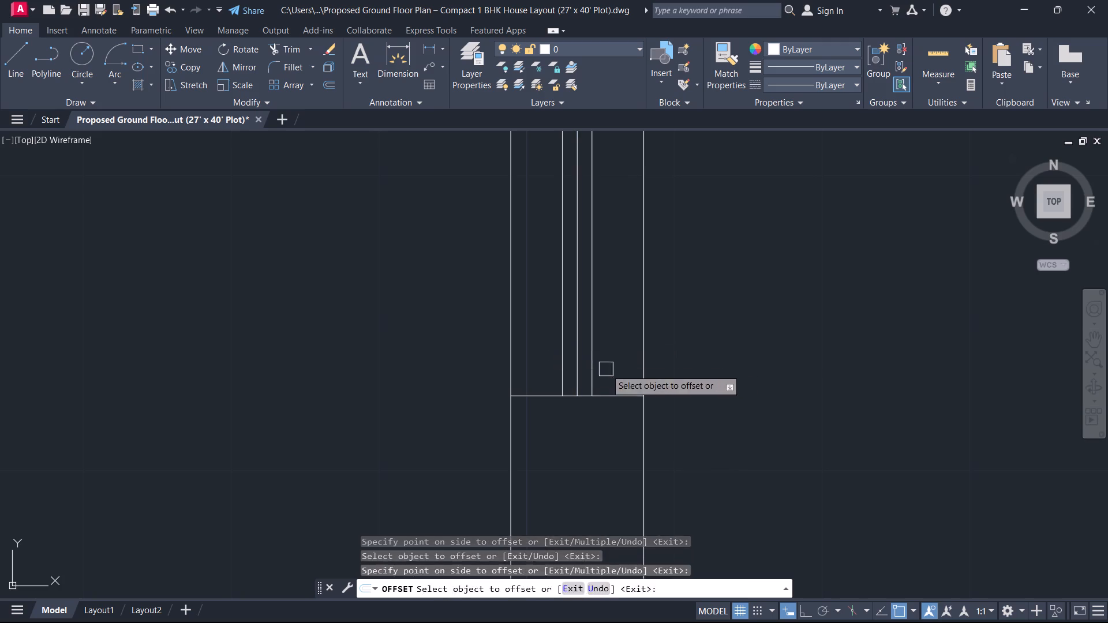
pyautogui.press('Escape')
# Delete the original middle line between the two 1" offsets in the common toilet's wall opening.
pyautogui.moveTo(581, 355); pyautogui.dragTo(581, 362)
pyautogui.press('Delete')
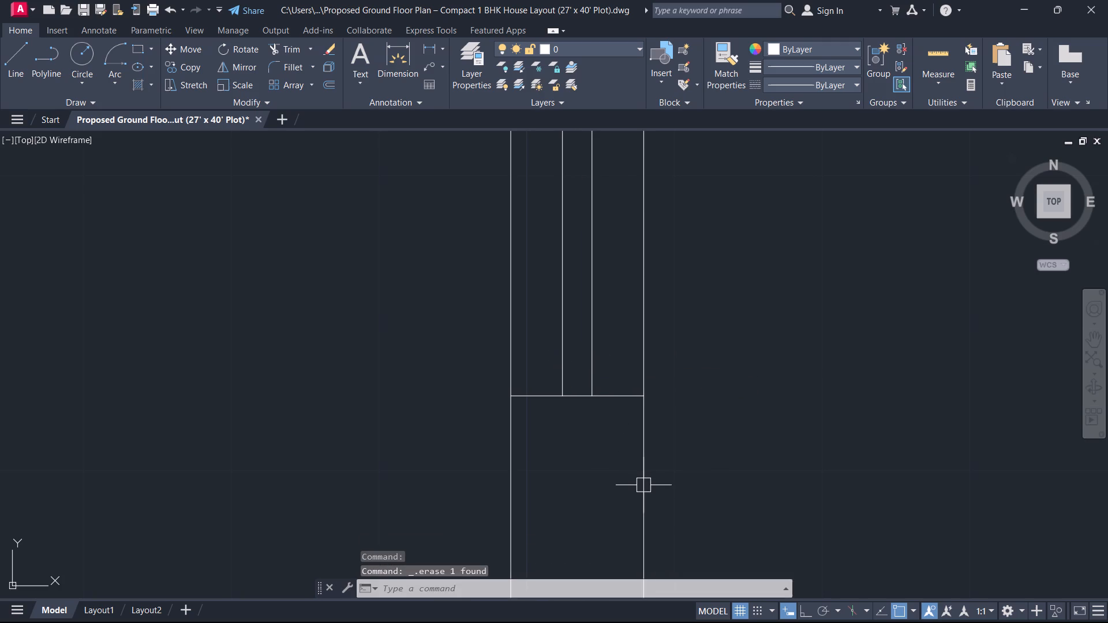
# Draw a short line across the thickness of the store room's outer wall, starting at the inner face's midpoint.
pyautogui.scroll(-3, 643, 485)
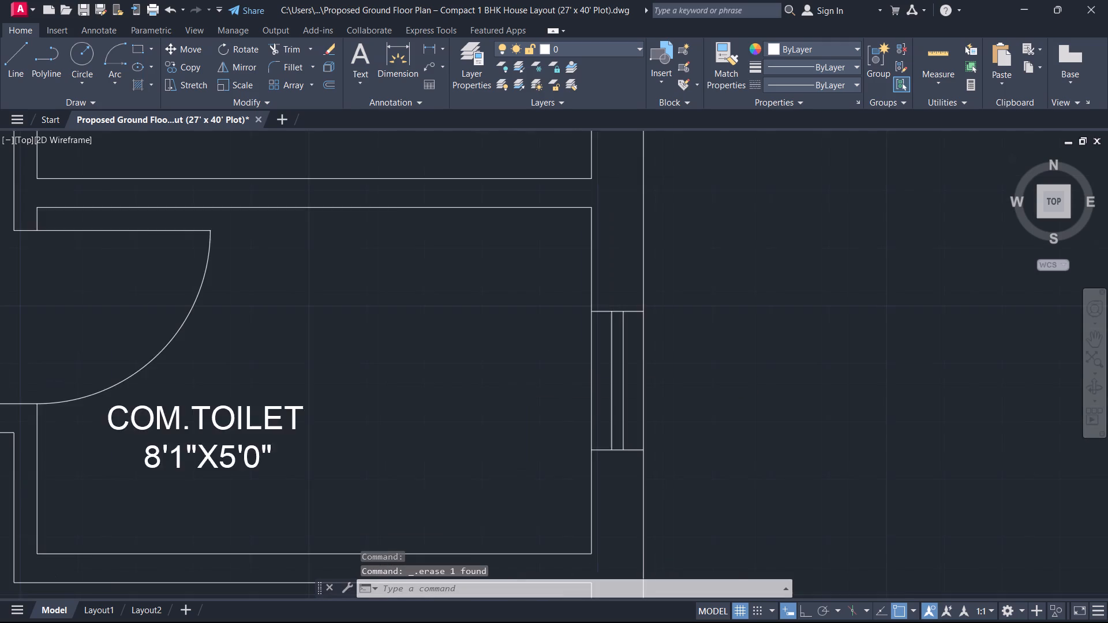
pyautogui.scroll(-2, 643, 485)
pyautogui.moveTo(510, 482); pyautogui.dragTo(551, 464, button='middle')
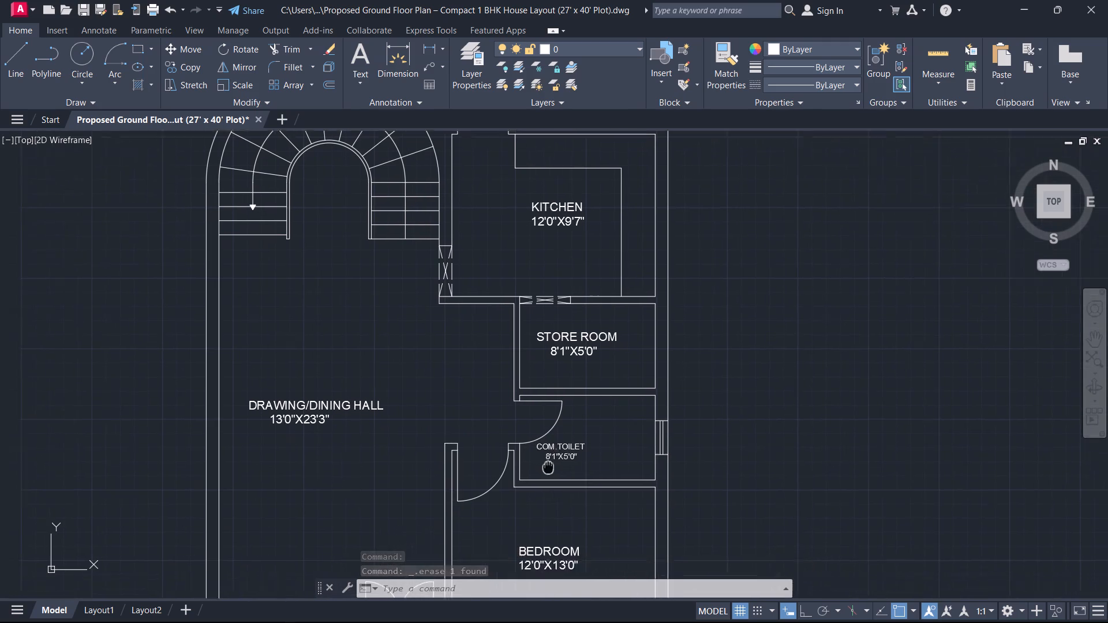
pyautogui.moveTo(551, 464); pyautogui.dragTo(578, 449, button='middle')
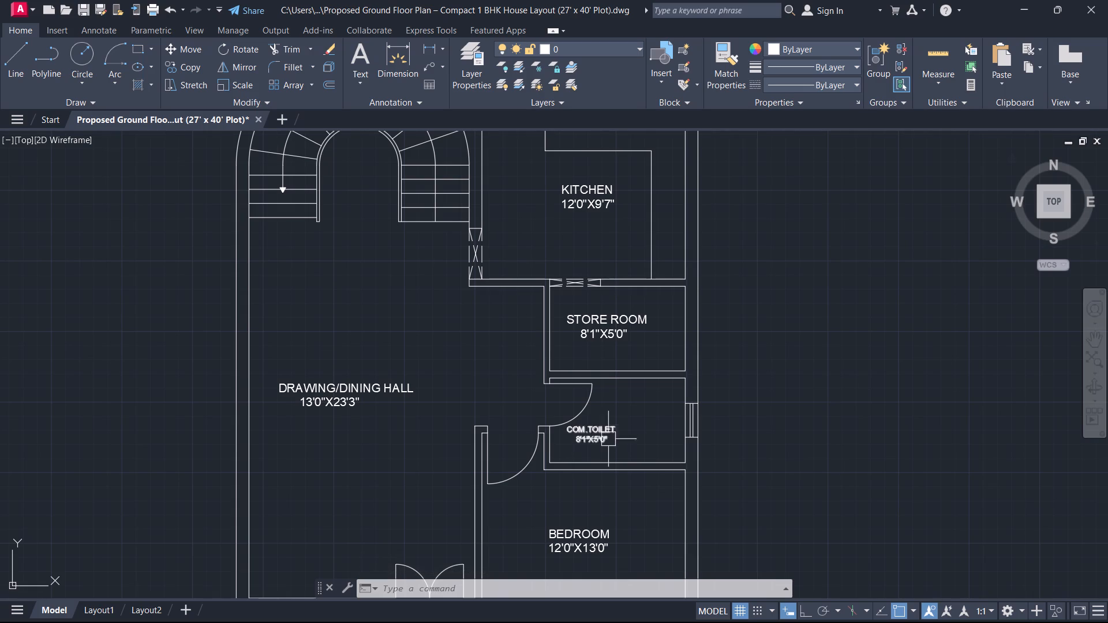
pyautogui.moveTo(659, 408); pyautogui.dragTo(534, 497, button='middle')
pyautogui.scroll(1, 659, 408)
pyautogui.scroll(1, 581, 378)
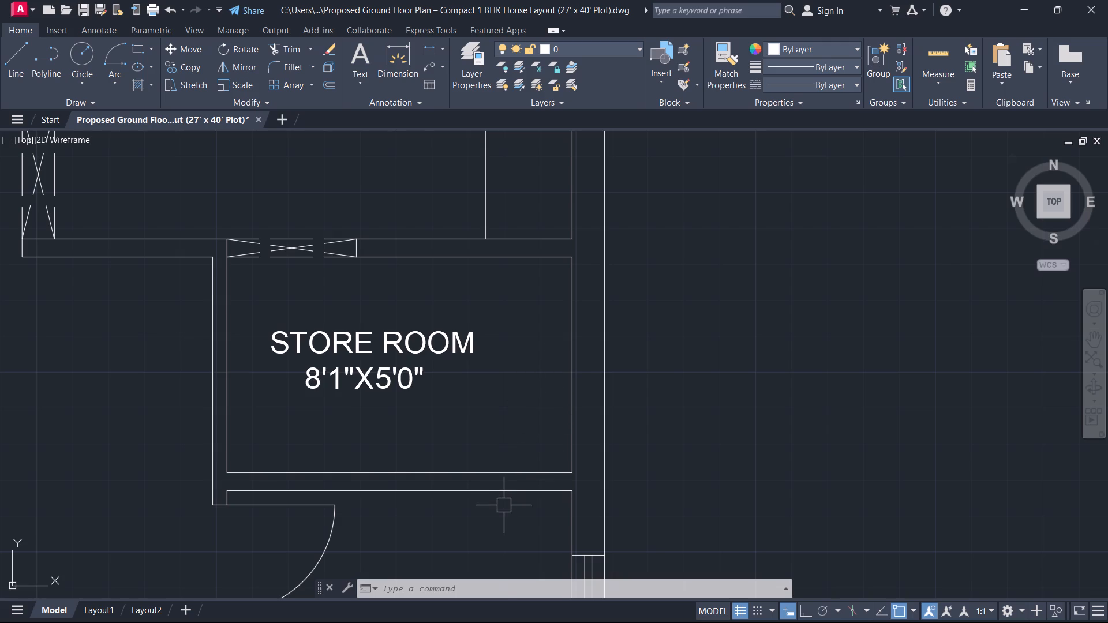
pyautogui.click(538, 388)
pyautogui.click(528, 381)
pyautogui.moveTo(518, 404); pyautogui.dragTo(501, 382, button='middle')
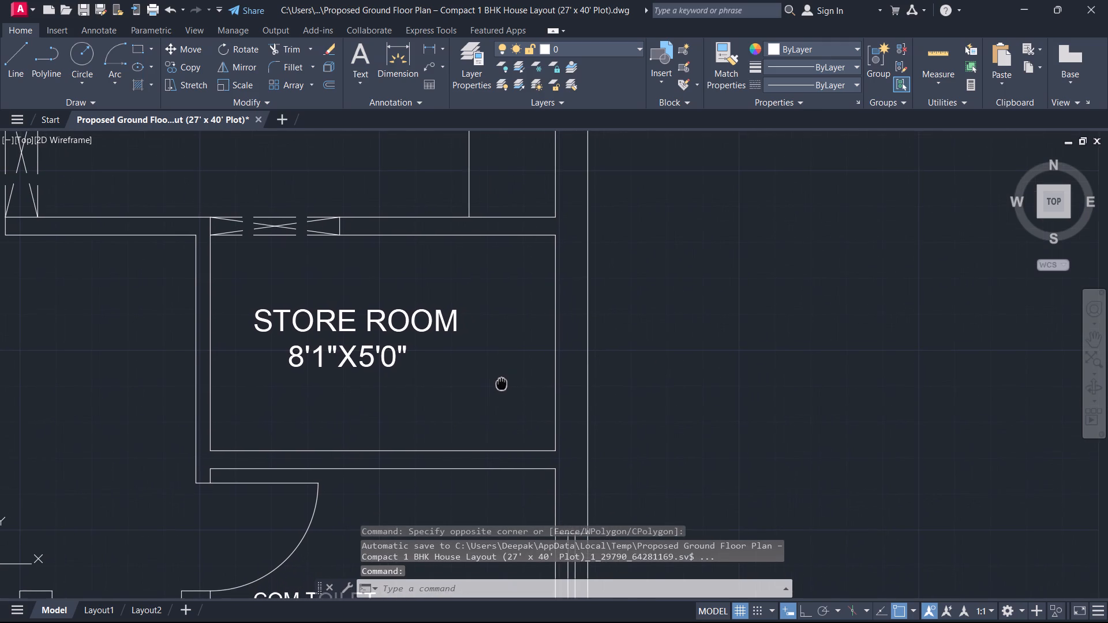
pyautogui.write('L')
pyautogui.press('space')
pyautogui.click(560, 340)
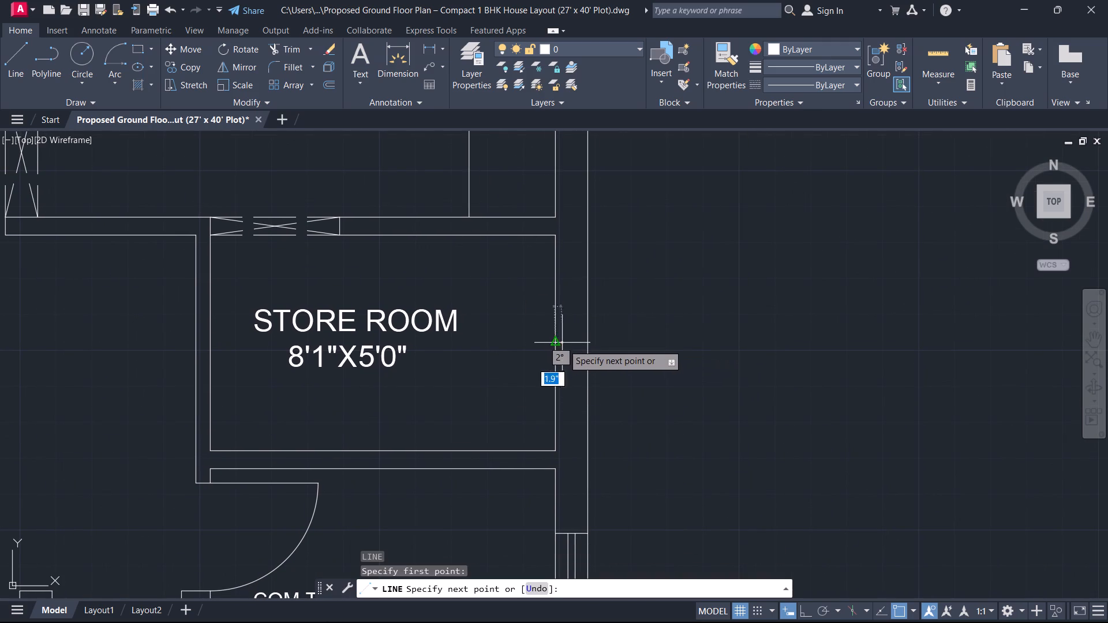
pyautogui.click(584, 339)
pyautogui.press('Escape')
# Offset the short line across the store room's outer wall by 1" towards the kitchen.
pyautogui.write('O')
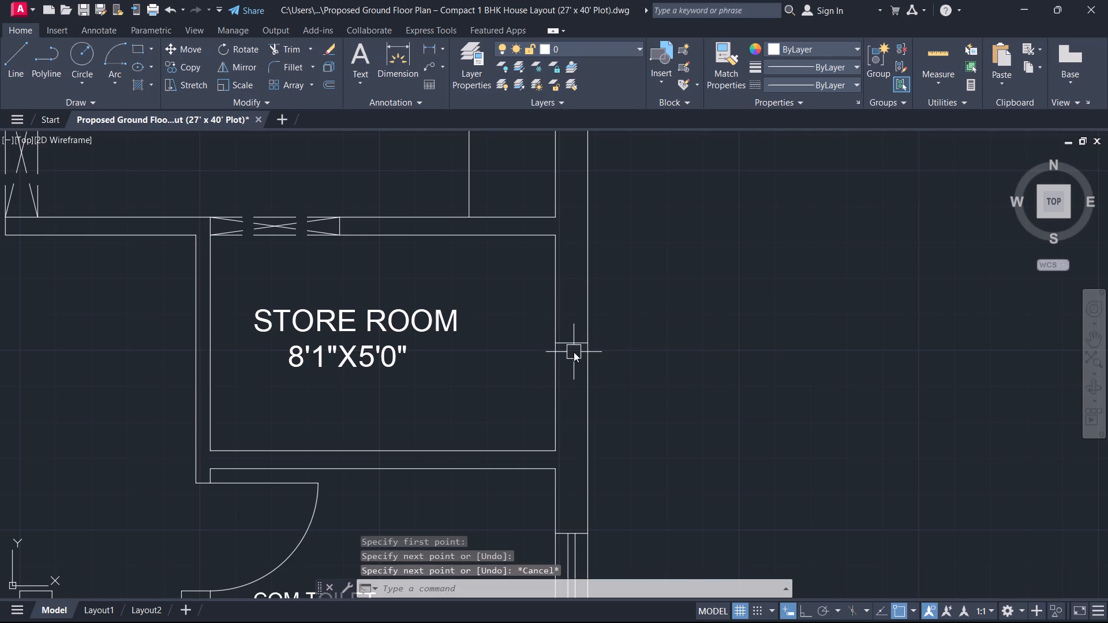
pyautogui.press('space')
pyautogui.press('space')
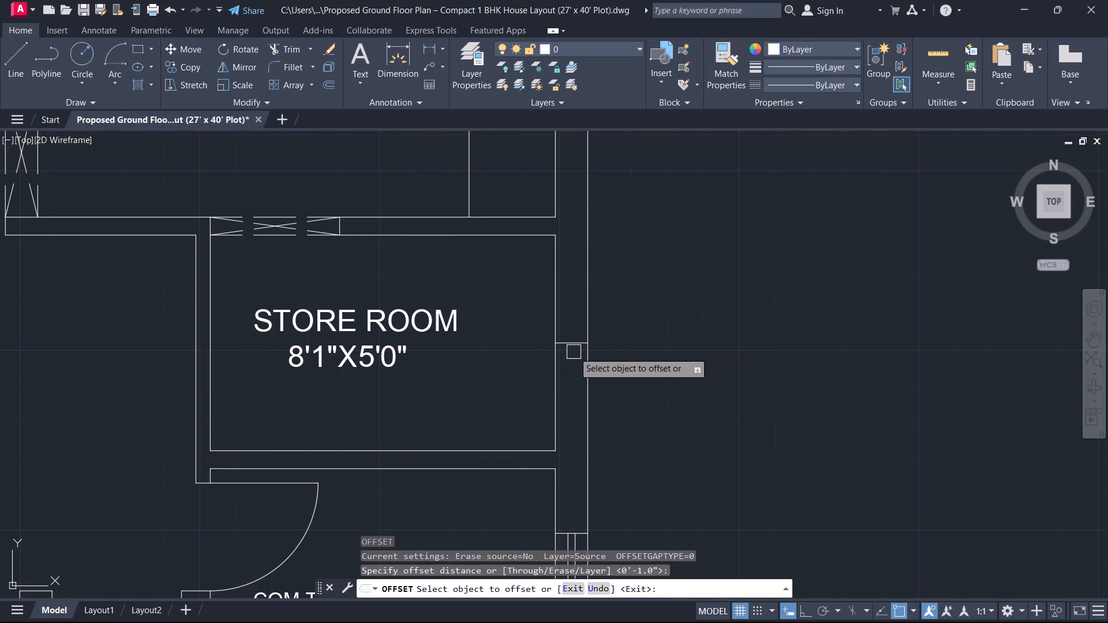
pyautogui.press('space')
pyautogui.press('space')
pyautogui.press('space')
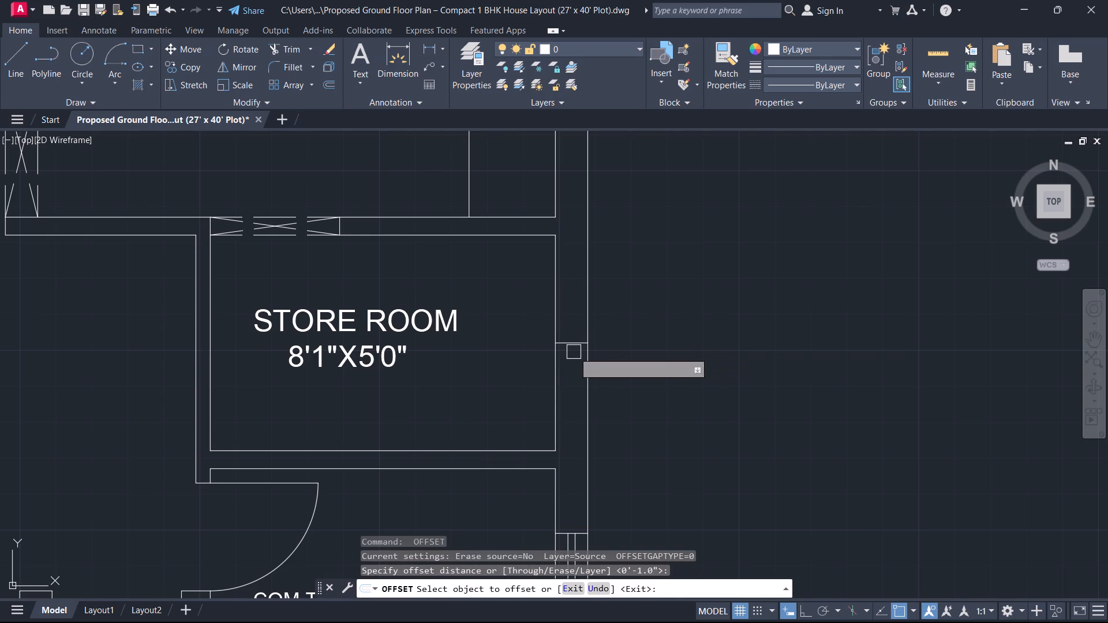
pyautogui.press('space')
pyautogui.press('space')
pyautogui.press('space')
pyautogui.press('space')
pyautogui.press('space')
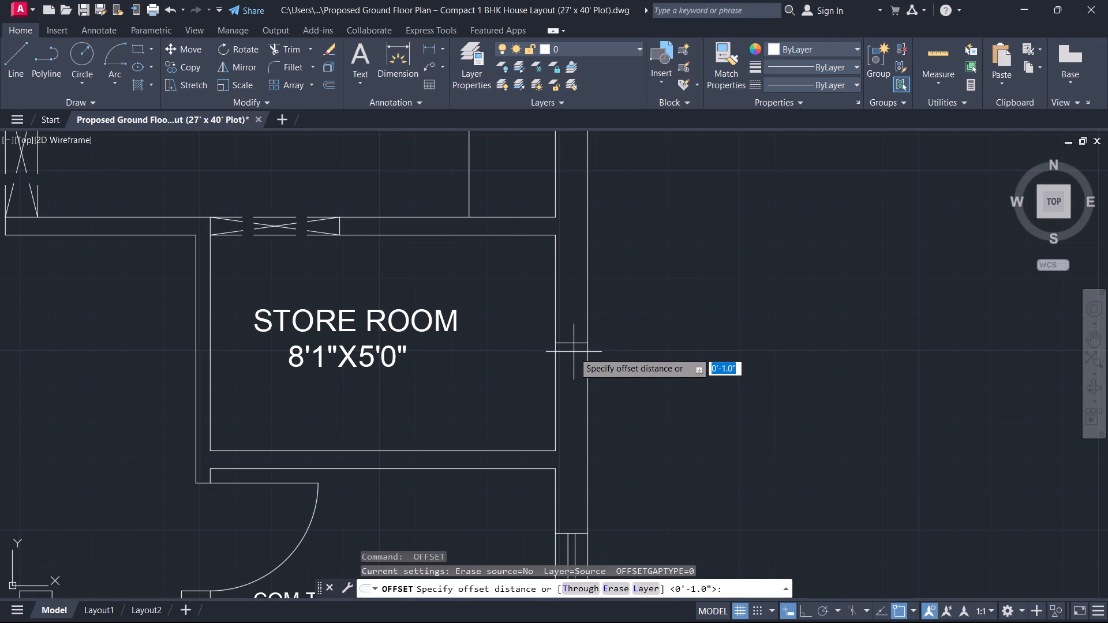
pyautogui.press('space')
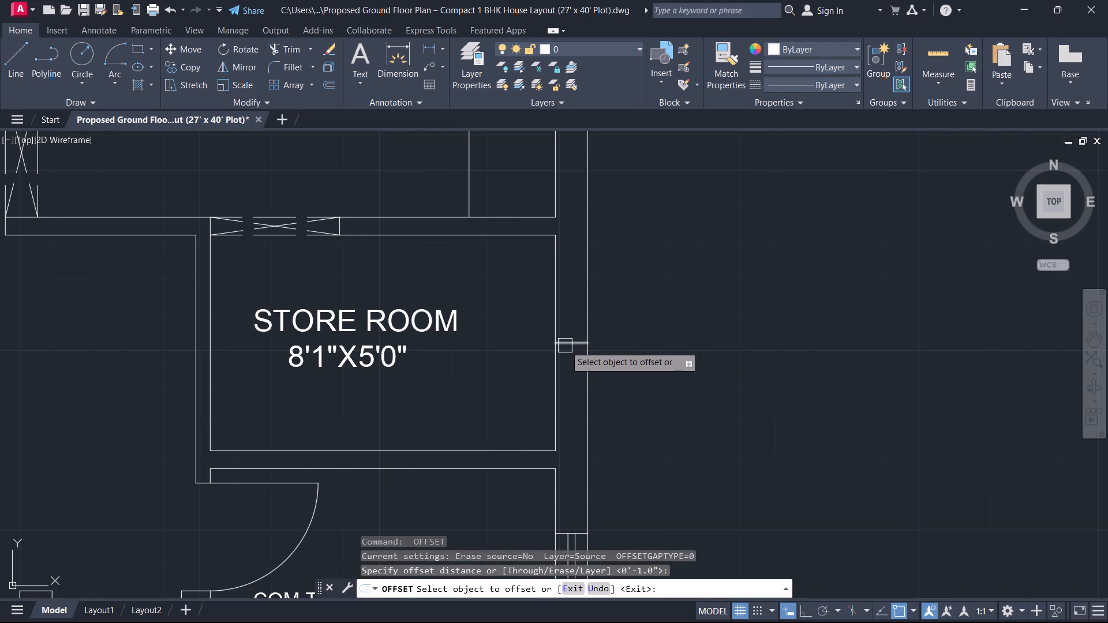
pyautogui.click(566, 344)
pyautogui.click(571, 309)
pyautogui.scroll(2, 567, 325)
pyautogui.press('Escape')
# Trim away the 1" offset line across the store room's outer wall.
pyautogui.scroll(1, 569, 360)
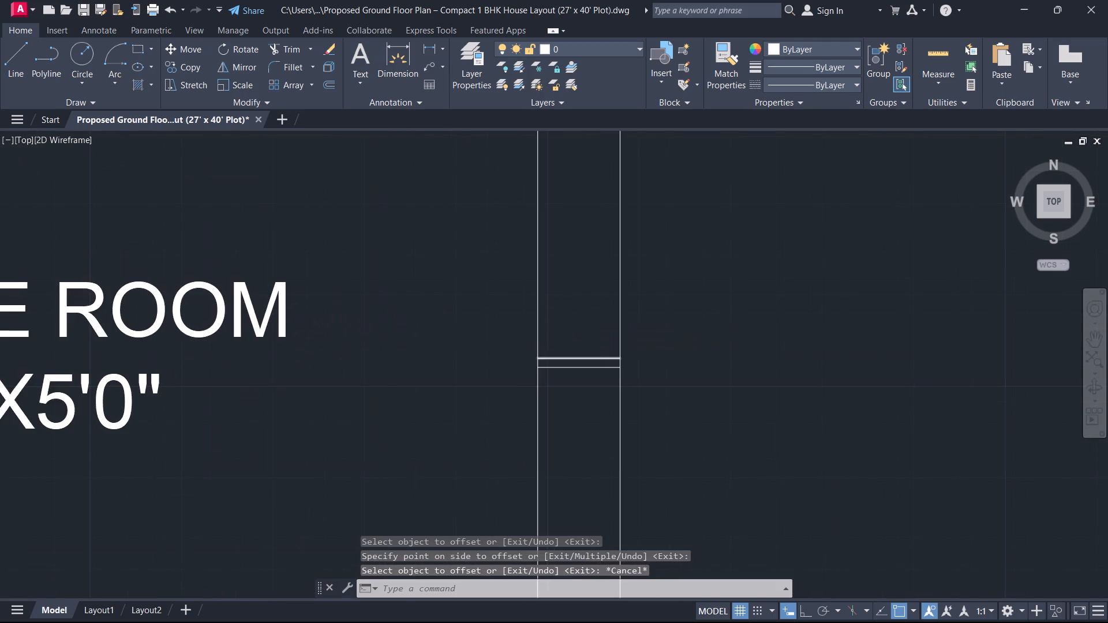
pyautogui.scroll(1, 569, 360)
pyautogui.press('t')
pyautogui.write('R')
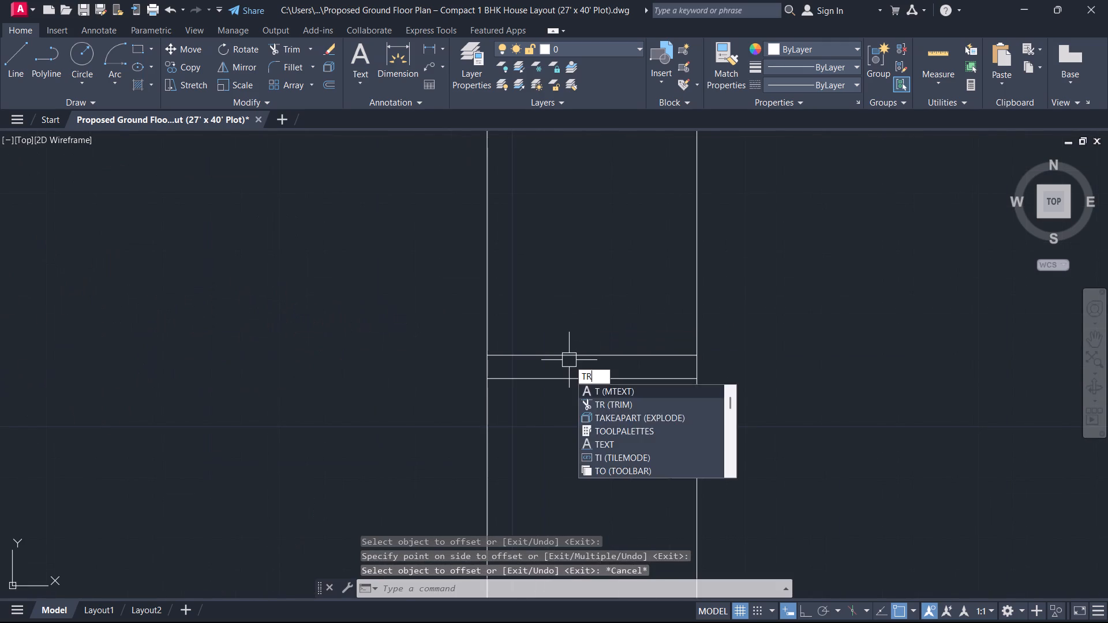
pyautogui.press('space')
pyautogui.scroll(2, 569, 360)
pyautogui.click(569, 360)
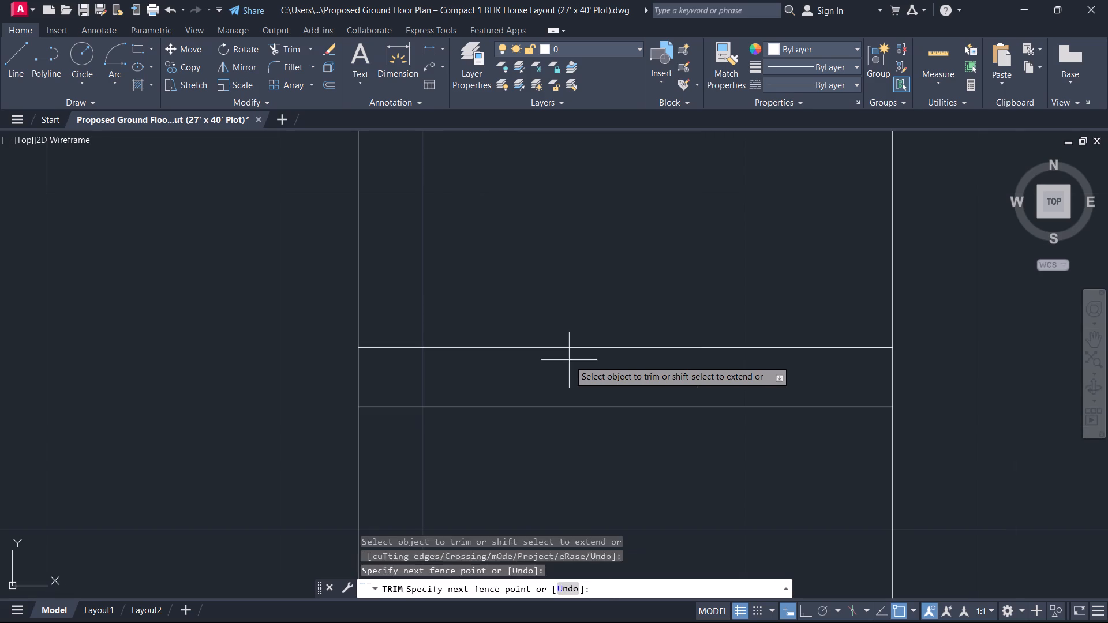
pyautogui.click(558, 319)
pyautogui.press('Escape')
# Offset the short line across the store room's outer wall by 1' to both sides.
pyautogui.scroll(-3, 554, 332)
pyautogui.write('O')
pyautogui.press('space')
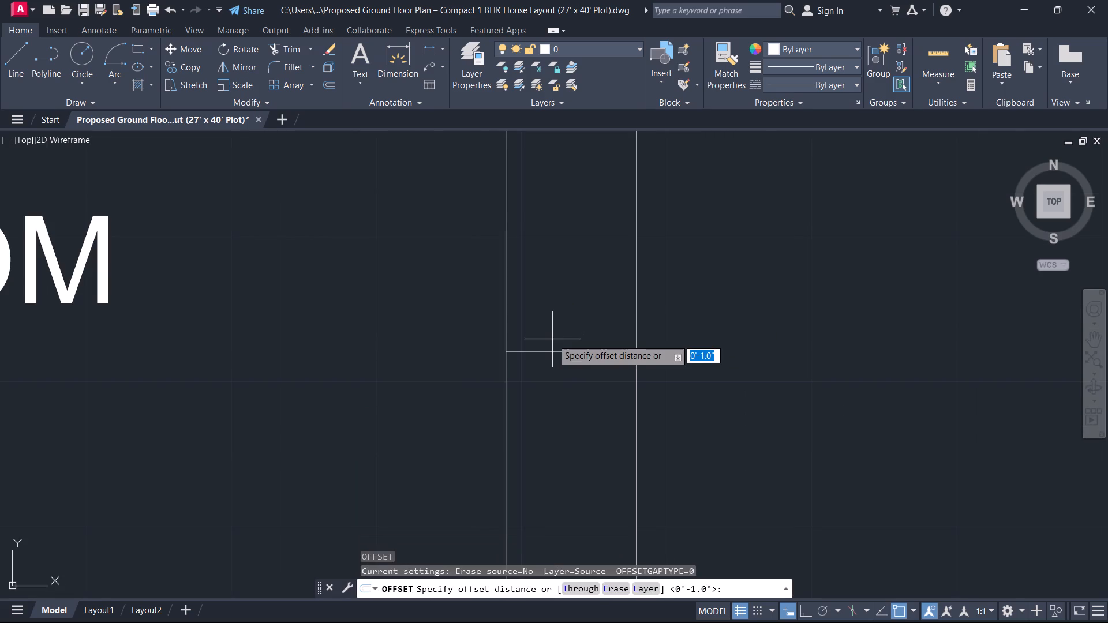
pyautogui.write("1'")
pyautogui.press('Return')
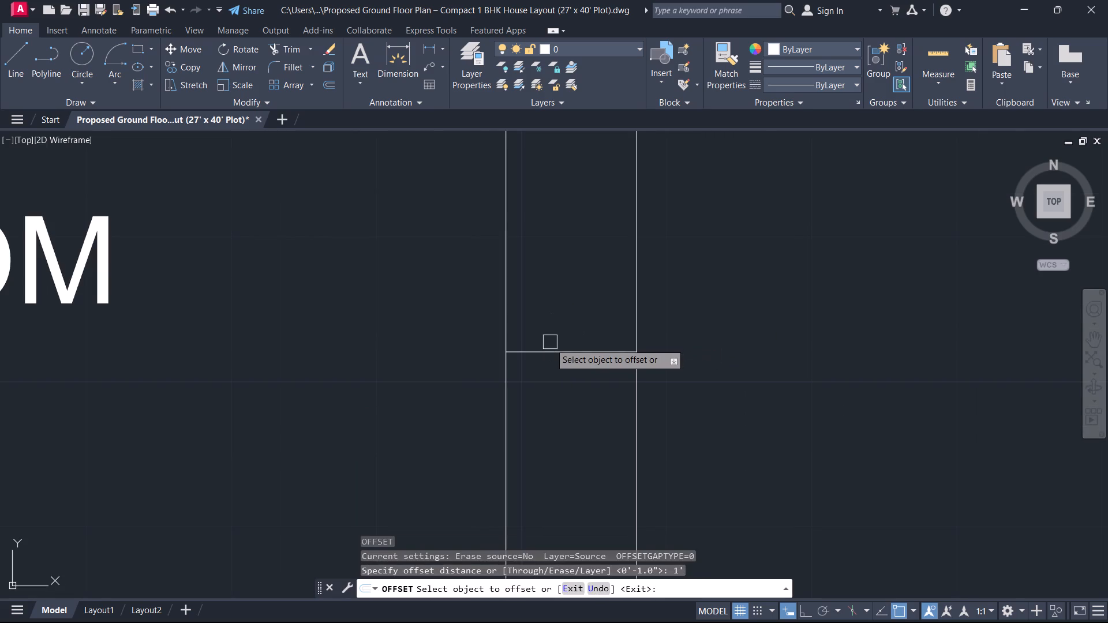
pyautogui.click(551, 352)
pyautogui.click(553, 283)
pyautogui.click(562, 351)
pyautogui.click(540, 406)
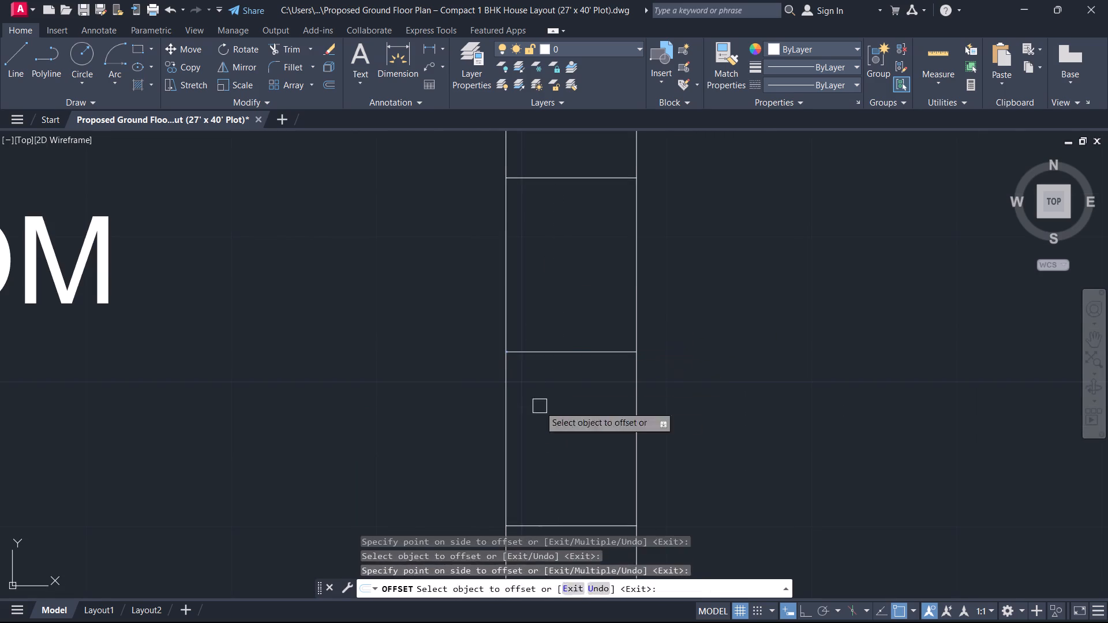
pyautogui.press('Escape')
# Delete the original centre line between the two 1' offset lines in the store room's outer wall.
pyautogui.moveTo(552, 388); pyautogui.dragTo(536, 341)
pyautogui.click(530, 322)
pyautogui.press('Delete')
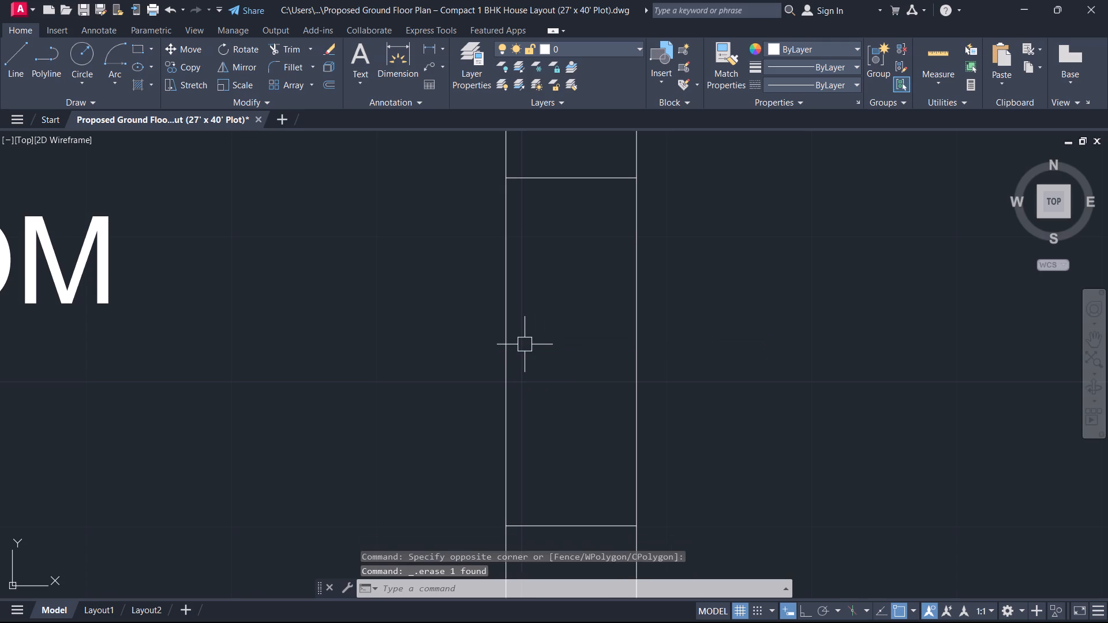
# Draw a line along the middle of the store room's outer wall, joining the midpoints of the opening's two end lines.
pyautogui.write('L')
pyautogui.press('space')
pyautogui.moveTo(572, 182); pyautogui.dragTo(572, 190)
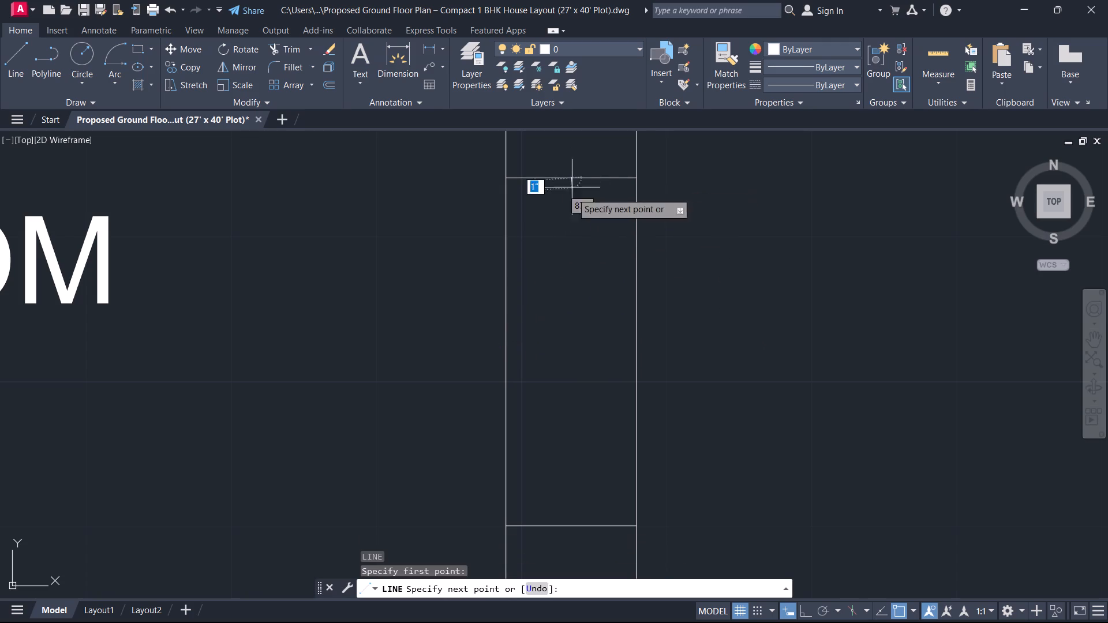
pyautogui.click(572, 527)
pyautogui.press('Escape')
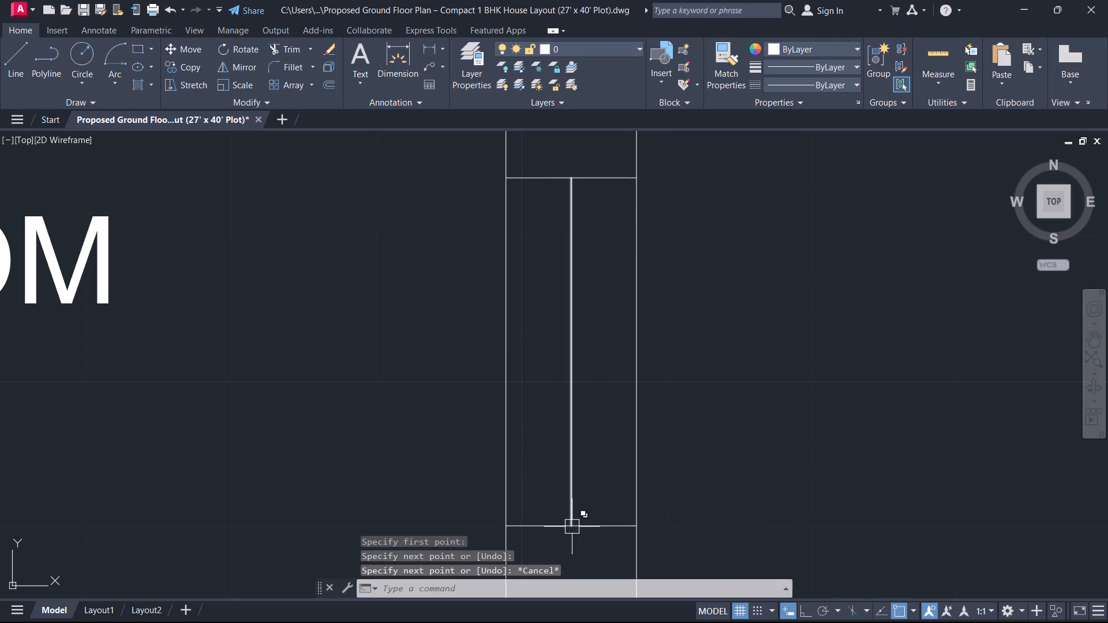
# Offset the middle line of the store room's wall opening by 1" to both sides.
pyautogui.write('O')
pyautogui.press('space')
pyautogui.press('1')
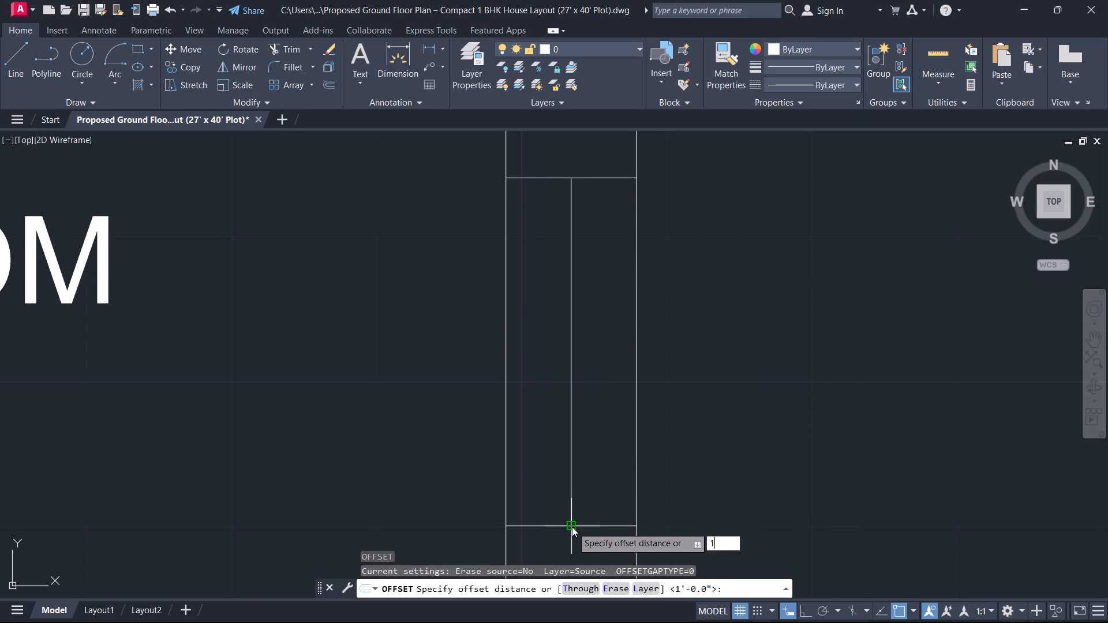
pyautogui.press('Return')
pyautogui.click(570, 485)
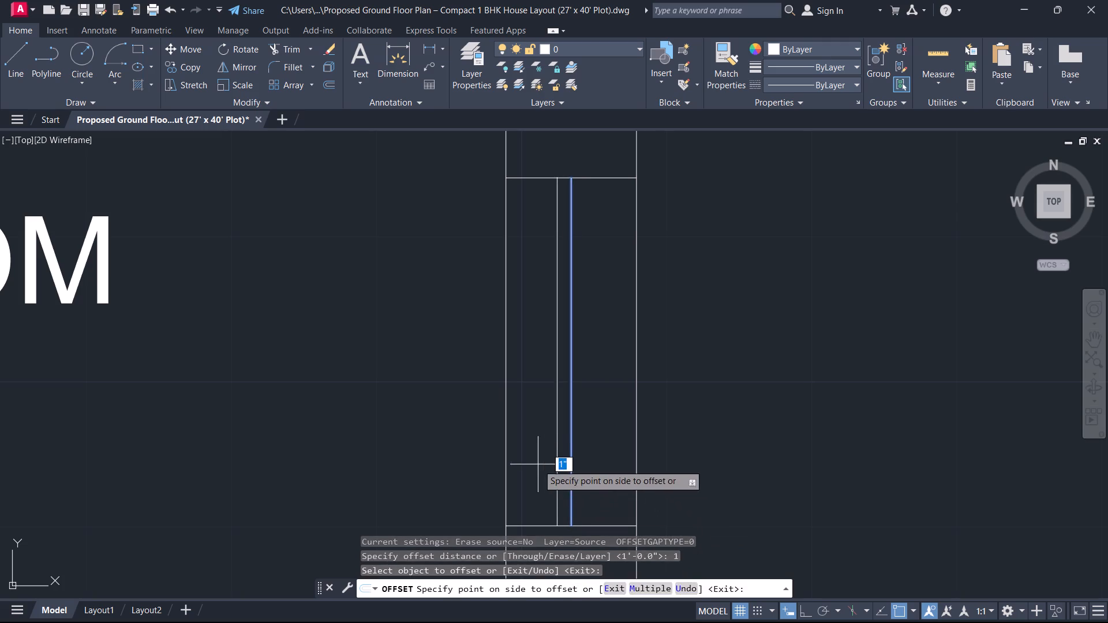
pyautogui.click(537, 464)
pyautogui.click(572, 485)
pyautogui.click(577, 488)
pyautogui.press('Escape')
# Delete the original middle line between the two 1" offsets in the store room's wall opening.
pyautogui.scroll(2, 577, 488)
pyautogui.moveTo(577, 488); pyautogui.dragTo(561, 481)
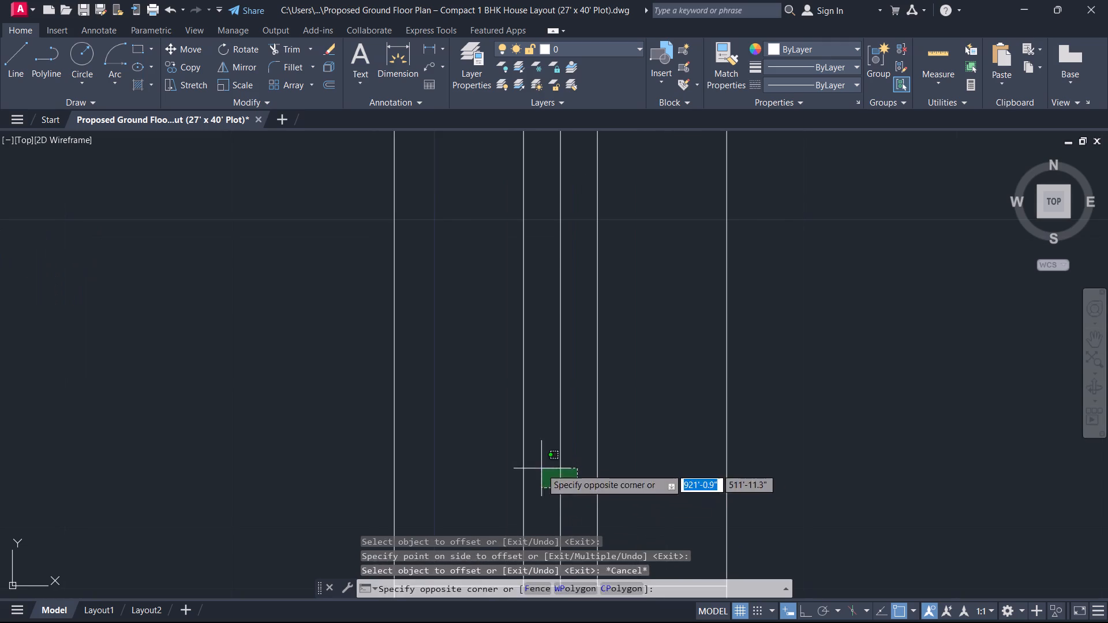
pyautogui.click(541, 467)
pyautogui.press('Delete')
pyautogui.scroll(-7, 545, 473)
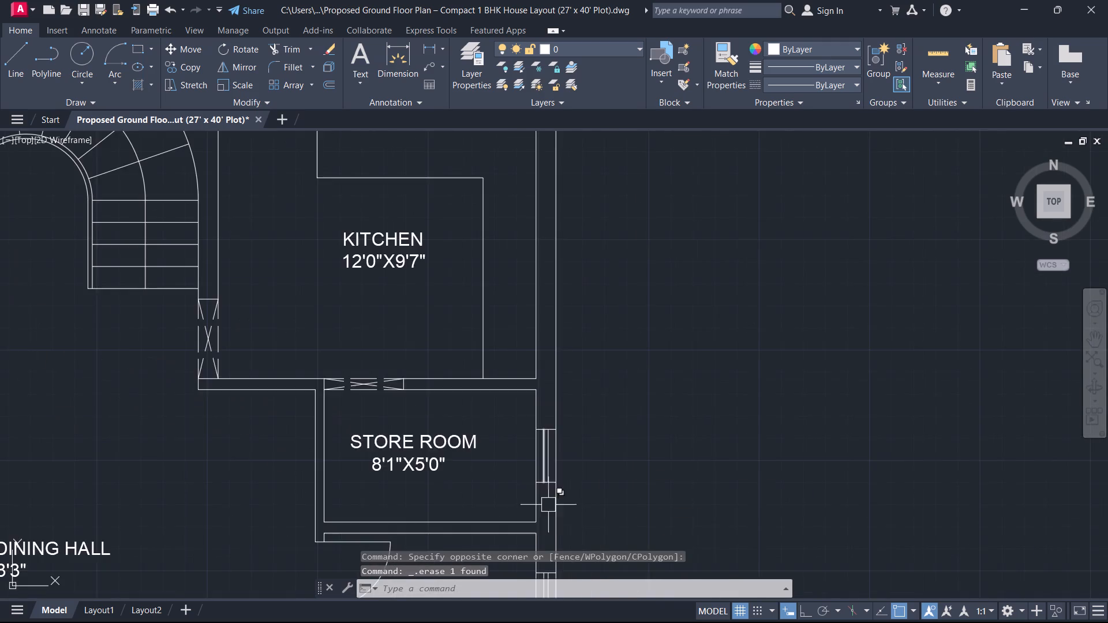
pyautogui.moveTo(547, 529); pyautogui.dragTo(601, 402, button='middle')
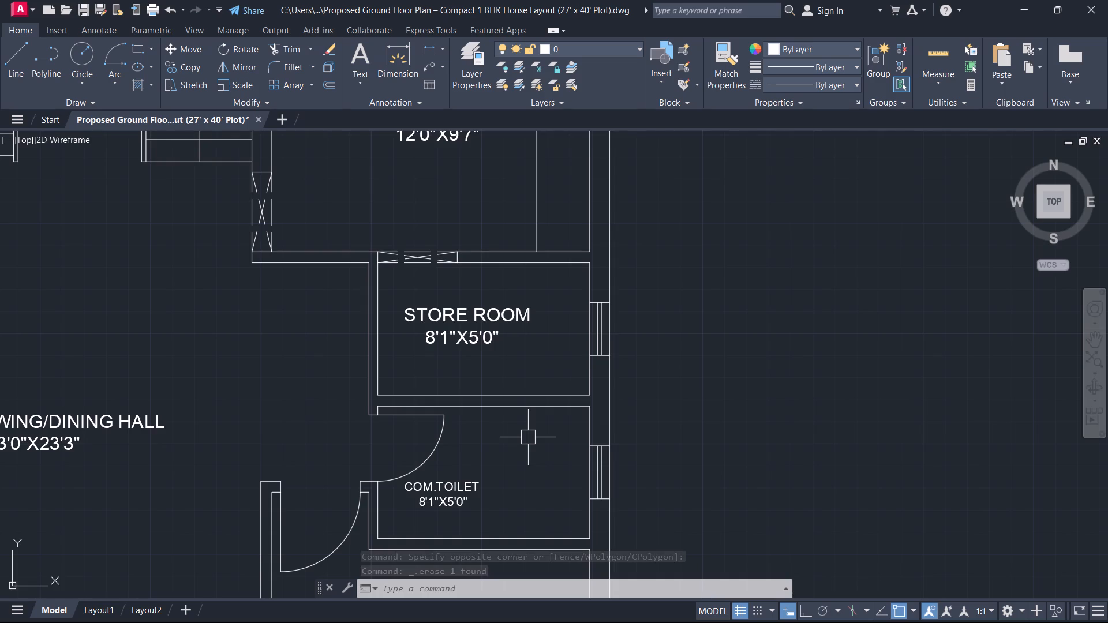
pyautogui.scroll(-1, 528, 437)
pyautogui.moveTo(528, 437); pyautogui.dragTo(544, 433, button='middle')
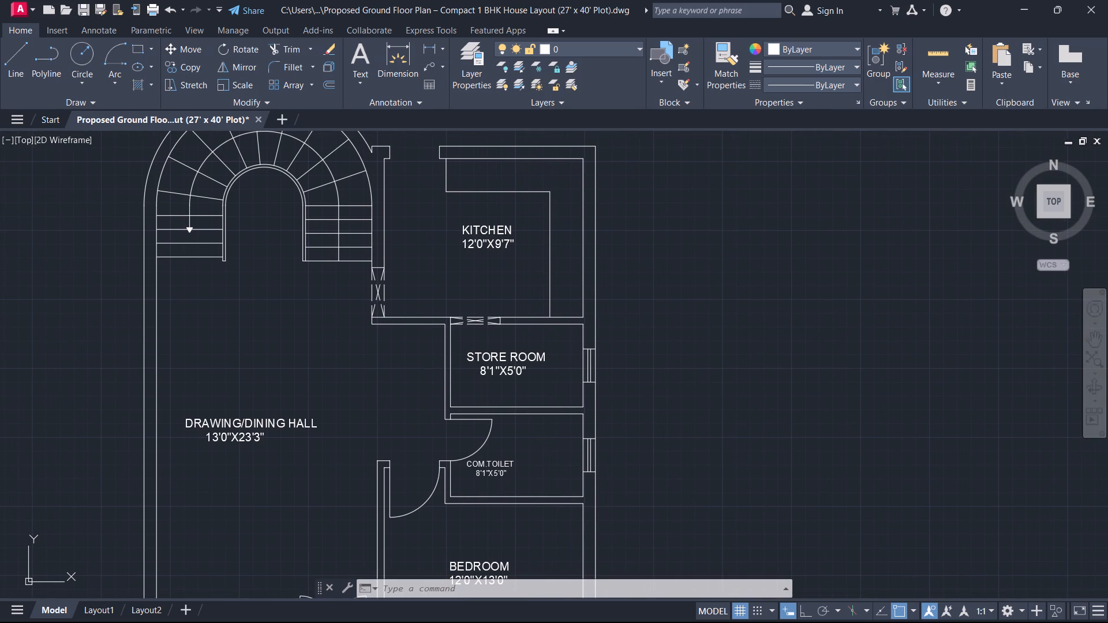
# Draw a 3' vertical door leaf line into the kitchen from the inner corner of the outer door opening, on the staircase side.
pyautogui.scroll(-1, 544, 433)
pyautogui.moveTo(544, 433); pyautogui.dragTo(631, 386, button='middle')
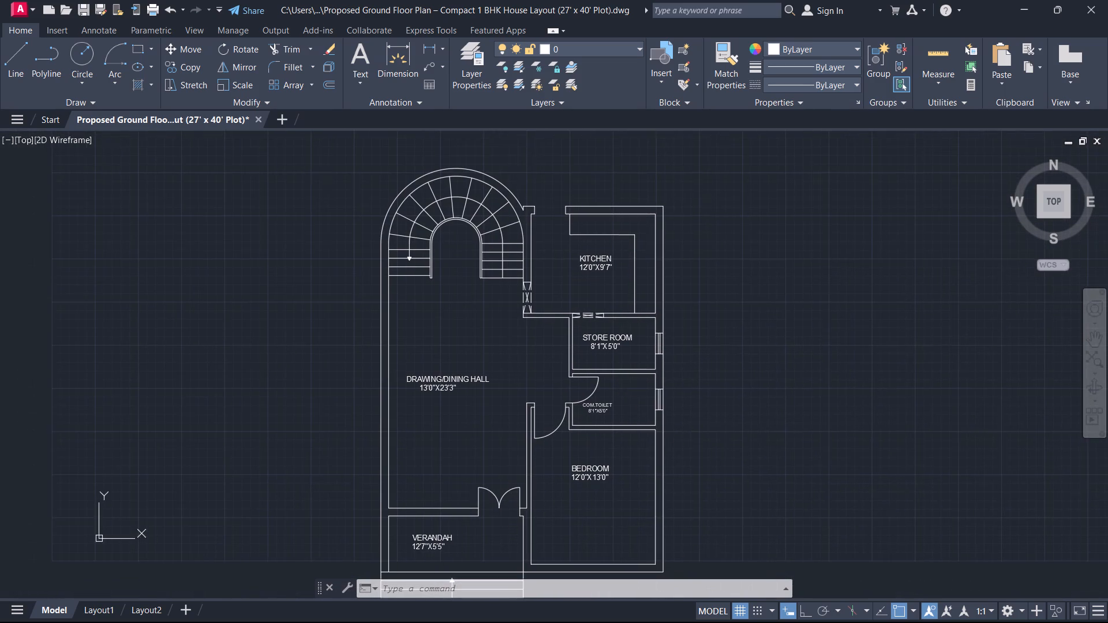
pyautogui.moveTo(510, 306); pyautogui.dragTo(529, 374, button='middle')
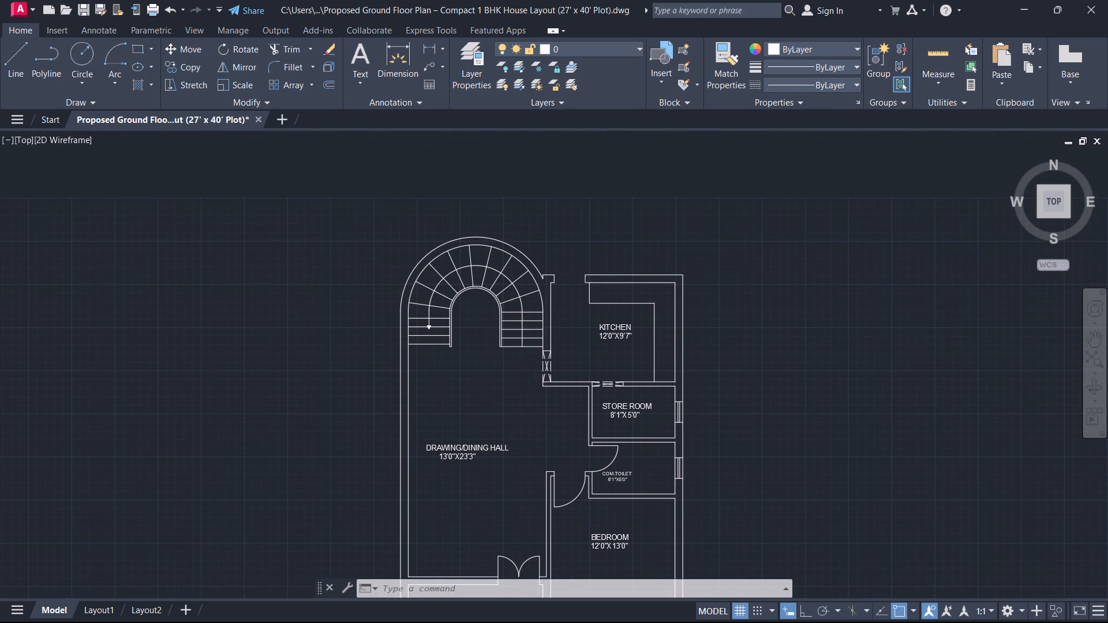
pyautogui.write('L')
pyautogui.press('space')
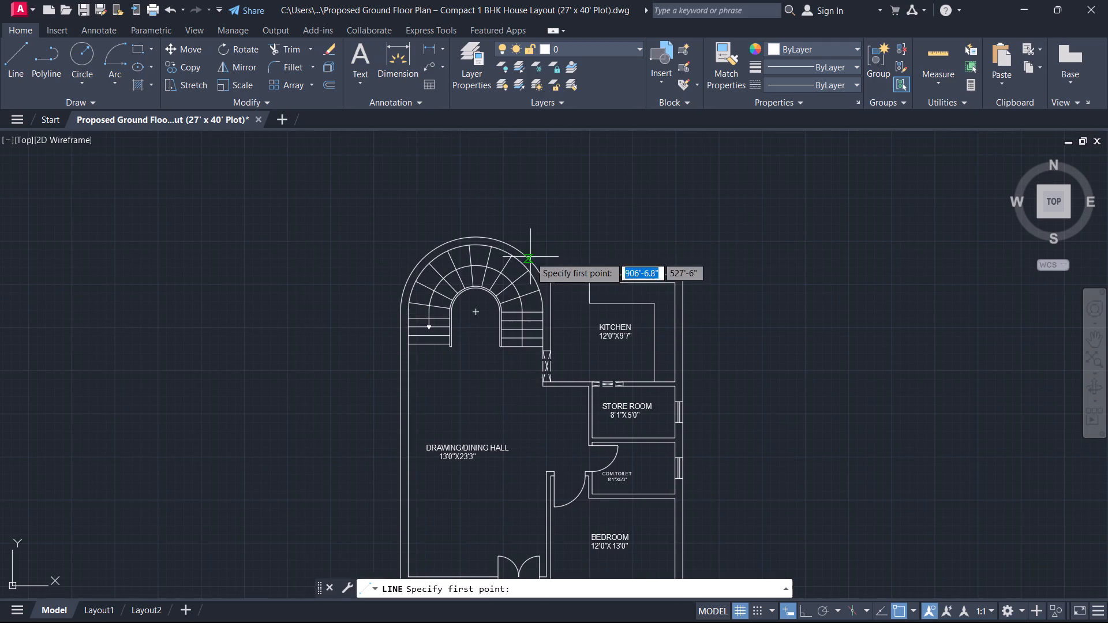
pyautogui.scroll(2, 547, 266)
pyautogui.click(564, 302)
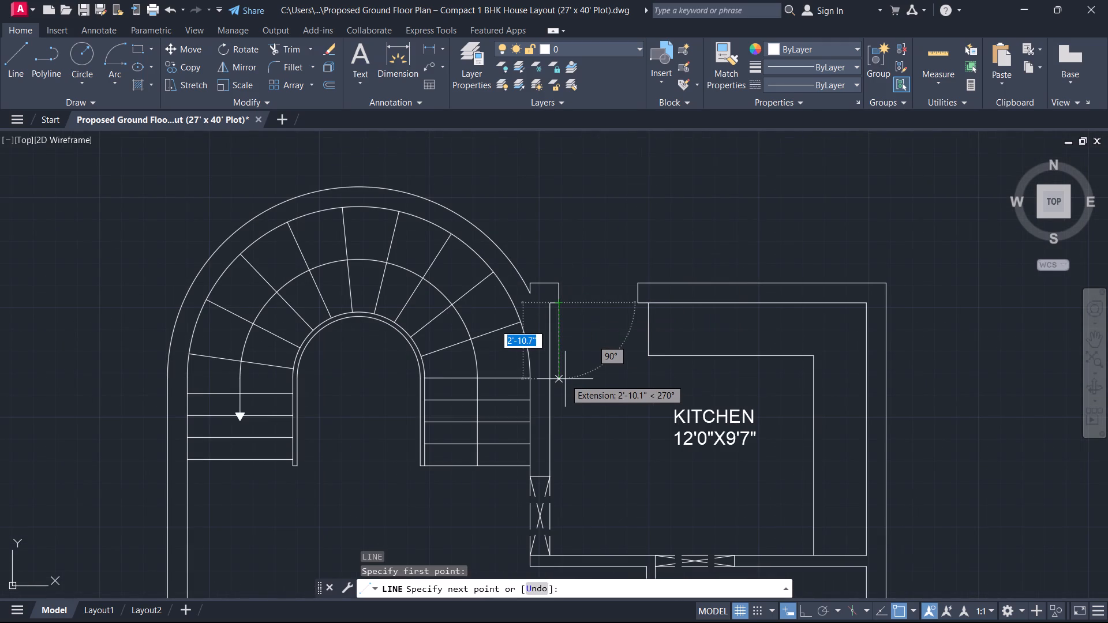
pyautogui.write("3'")
pyautogui.press('Return')
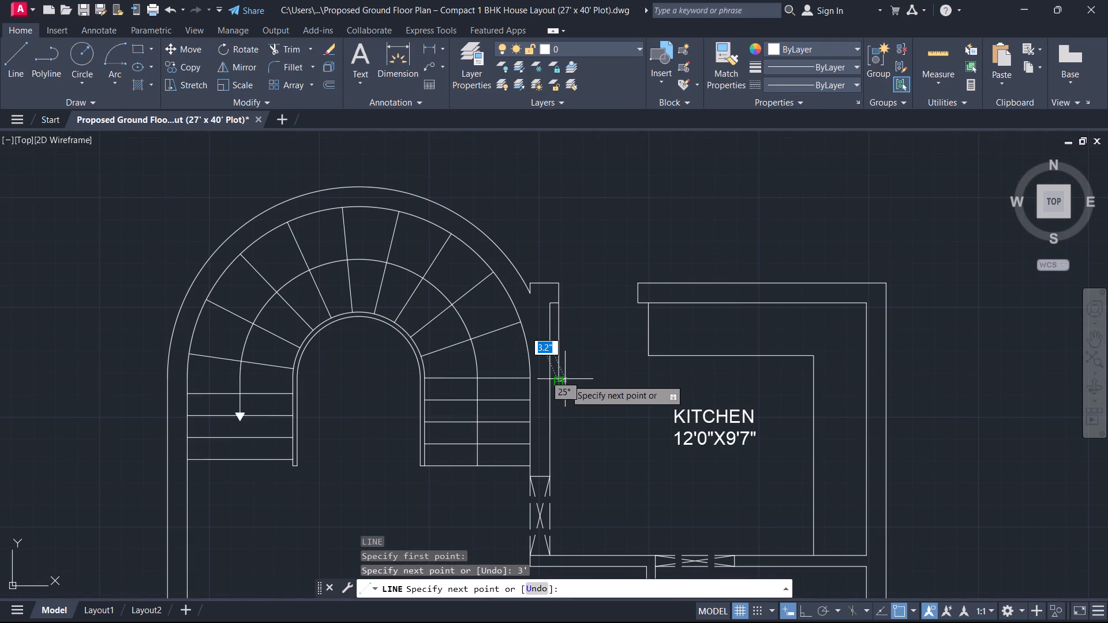
pyautogui.press('Escape')
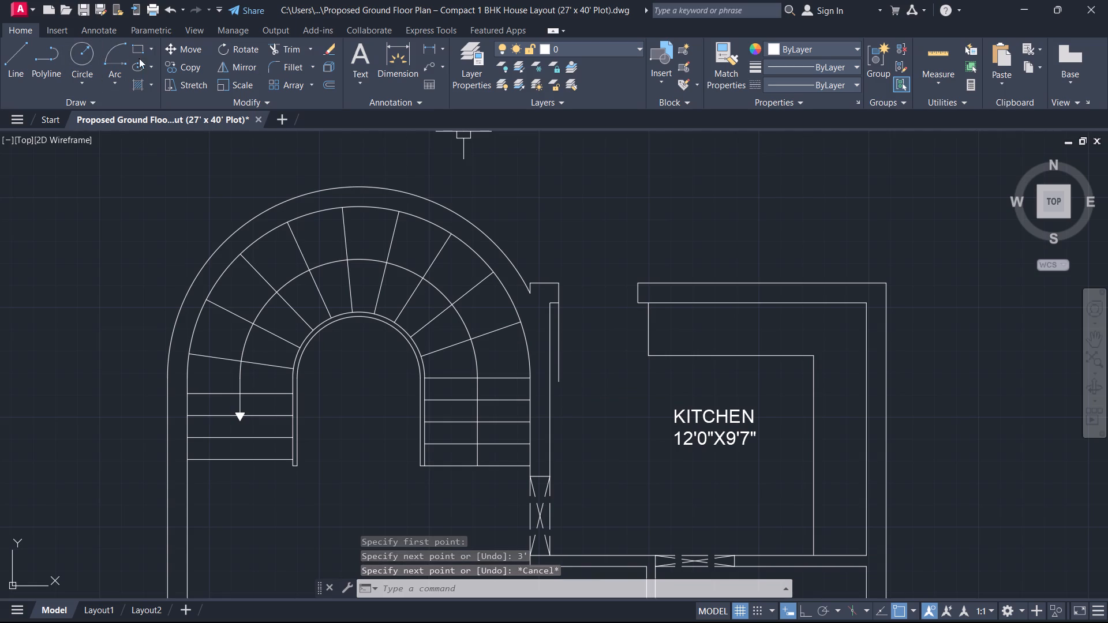
# Draw the kitchen door's swing arc from the leaf's free end, centred on the hinge corner, to the opposite jamb.
pyautogui.click(126, 50)
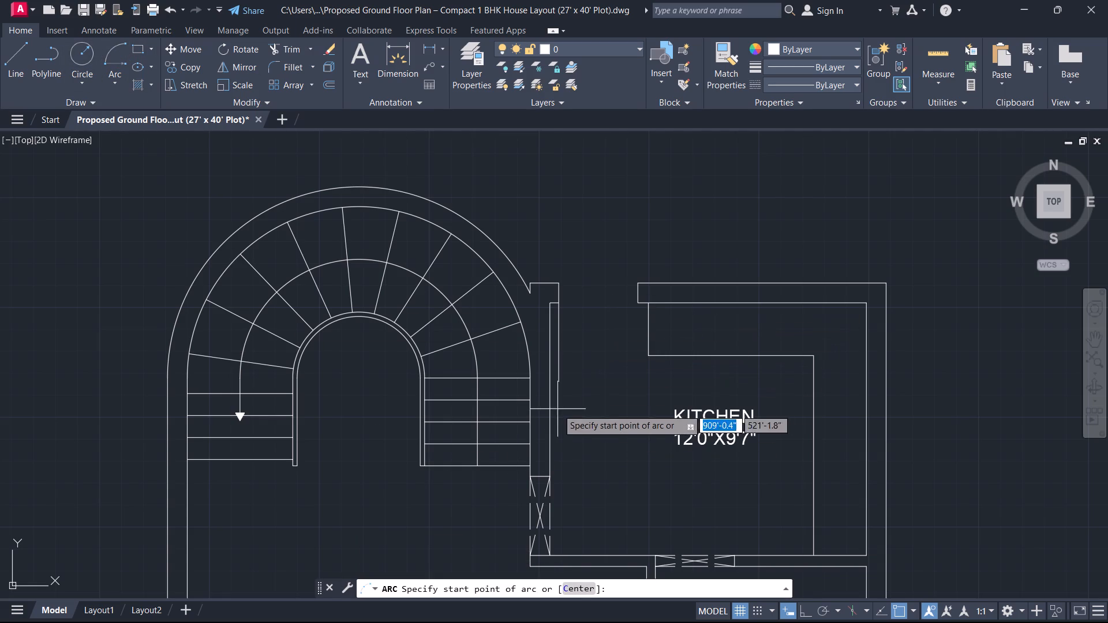
pyautogui.click(556, 377)
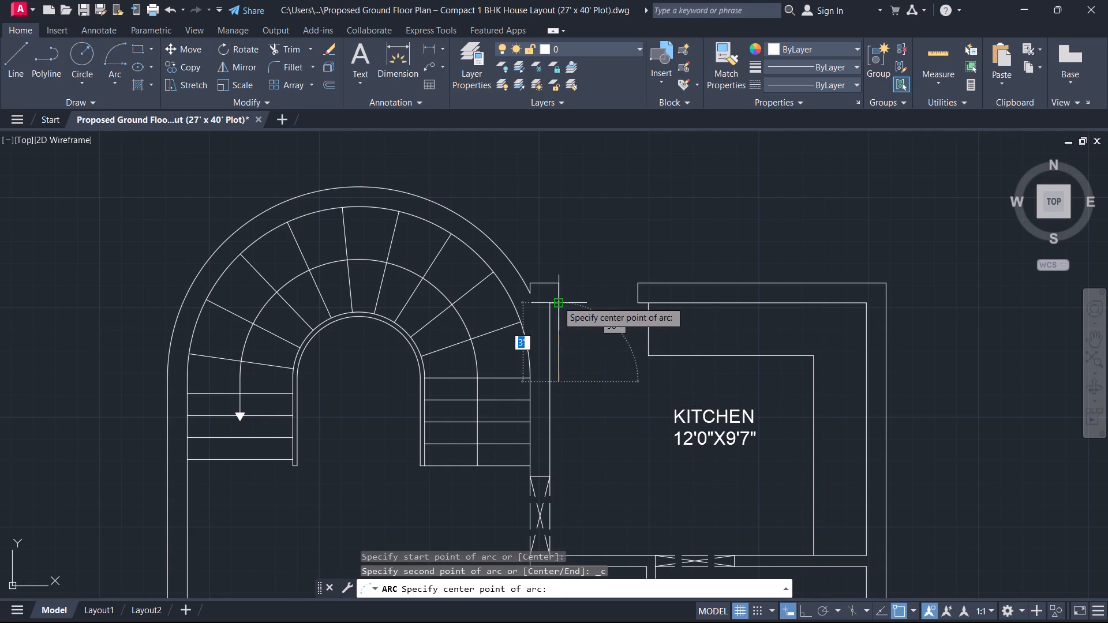
pyautogui.click(557, 301)
pyautogui.scroll(1, 631, 293)
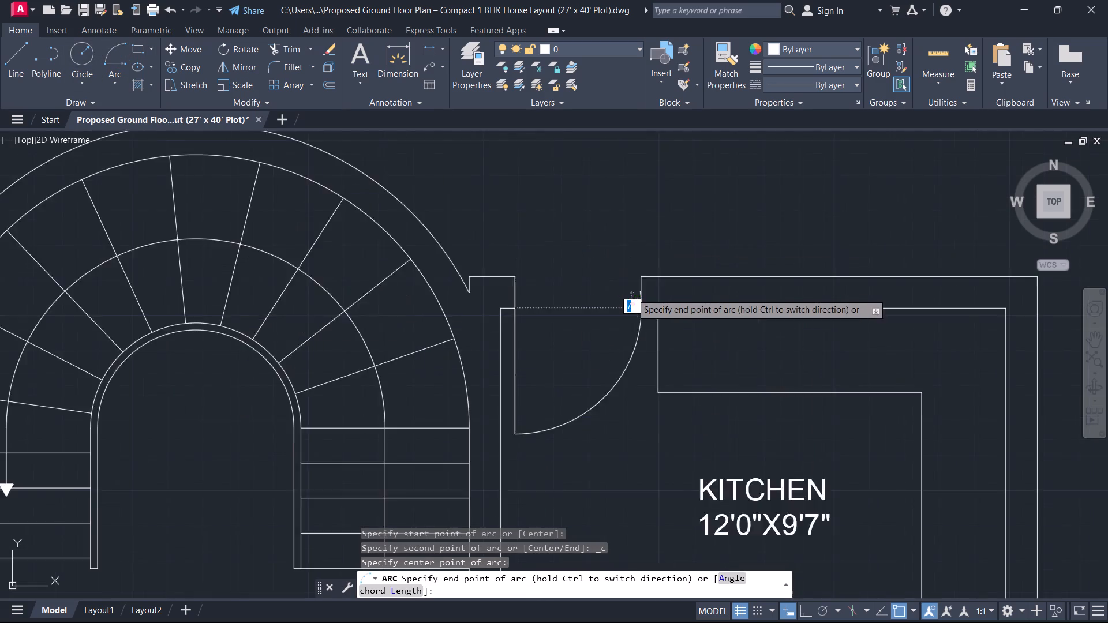
pyautogui.scroll(4, 631, 293)
pyautogui.click(662, 314)
pyautogui.press('Escape')
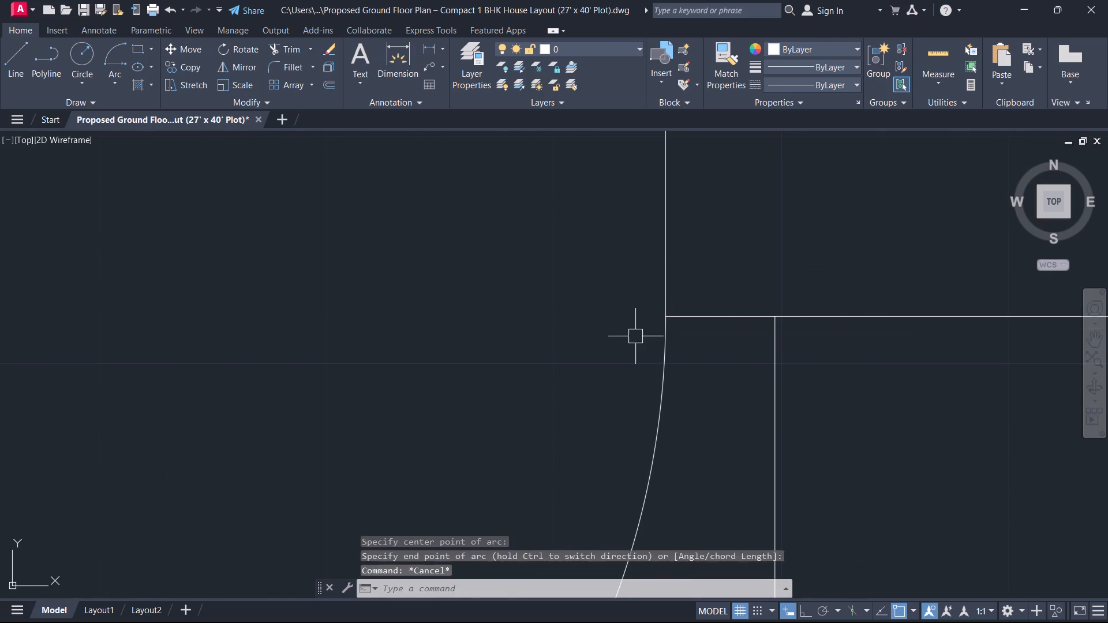
# Insert the Trees - Imperial sample block in the empty space outside the drawing/dining hall's outer wall.
pyautogui.scroll(-4, 634, 340)
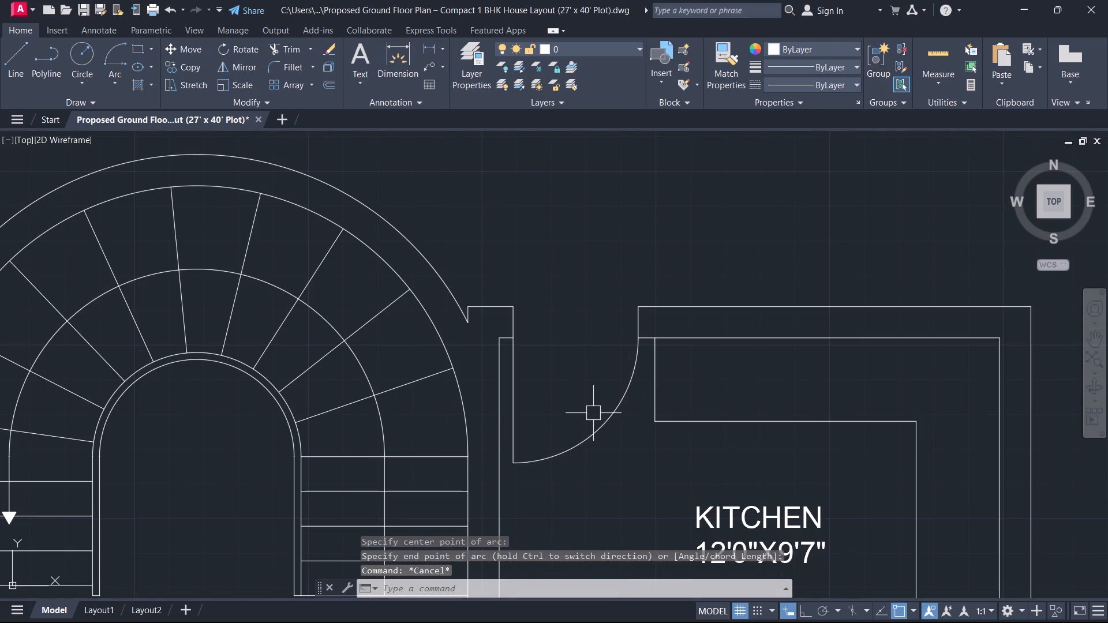
pyautogui.scroll(-1, 592, 385)
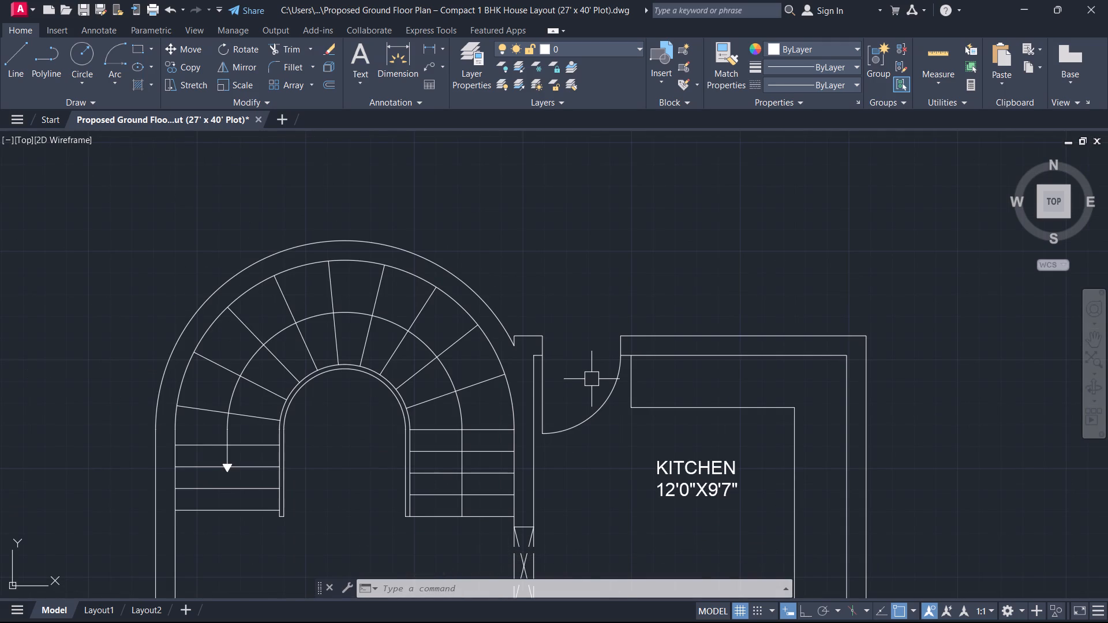
pyautogui.scroll(-2, 481, 398)
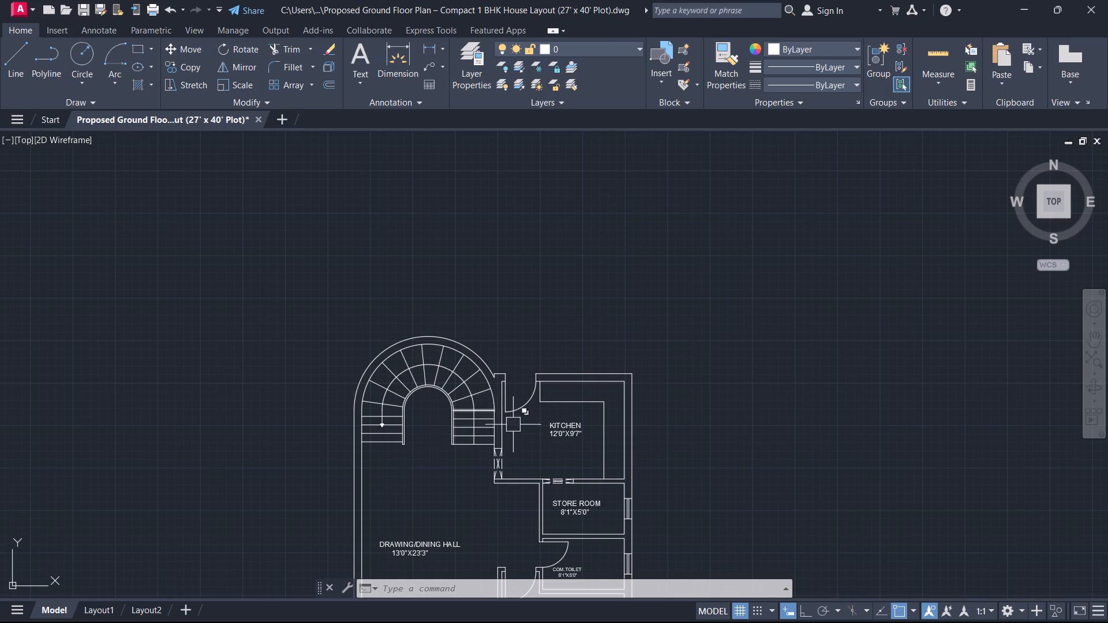
pyautogui.moveTo(534, 446); pyautogui.dragTo(656, 292, button='middle')
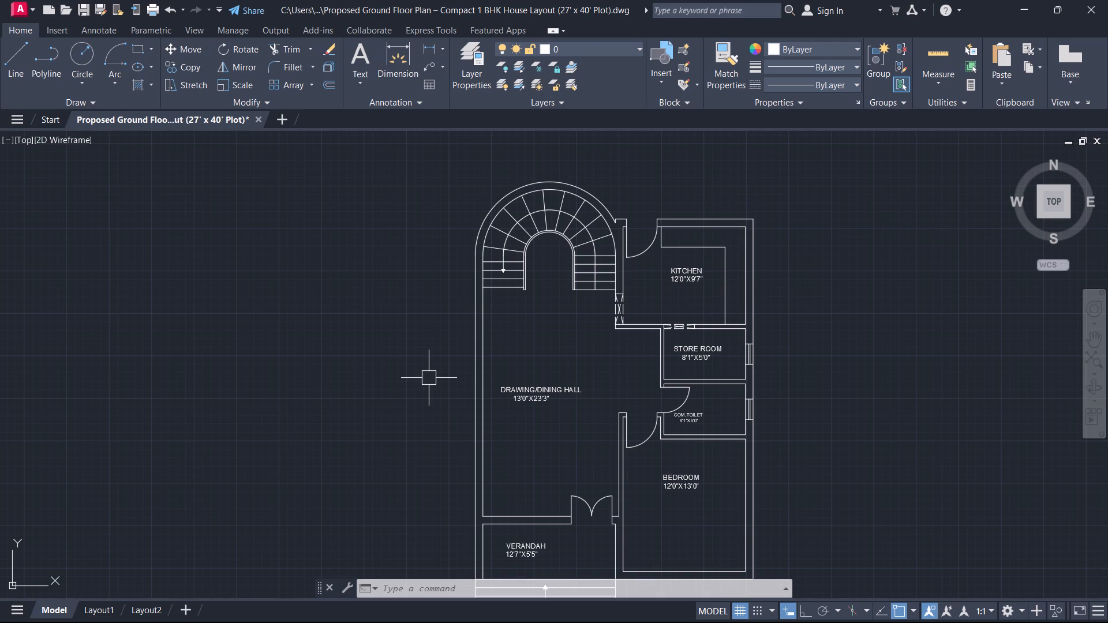
pyautogui.moveTo(429, 378); pyautogui.dragTo(516, 279, button='middle')
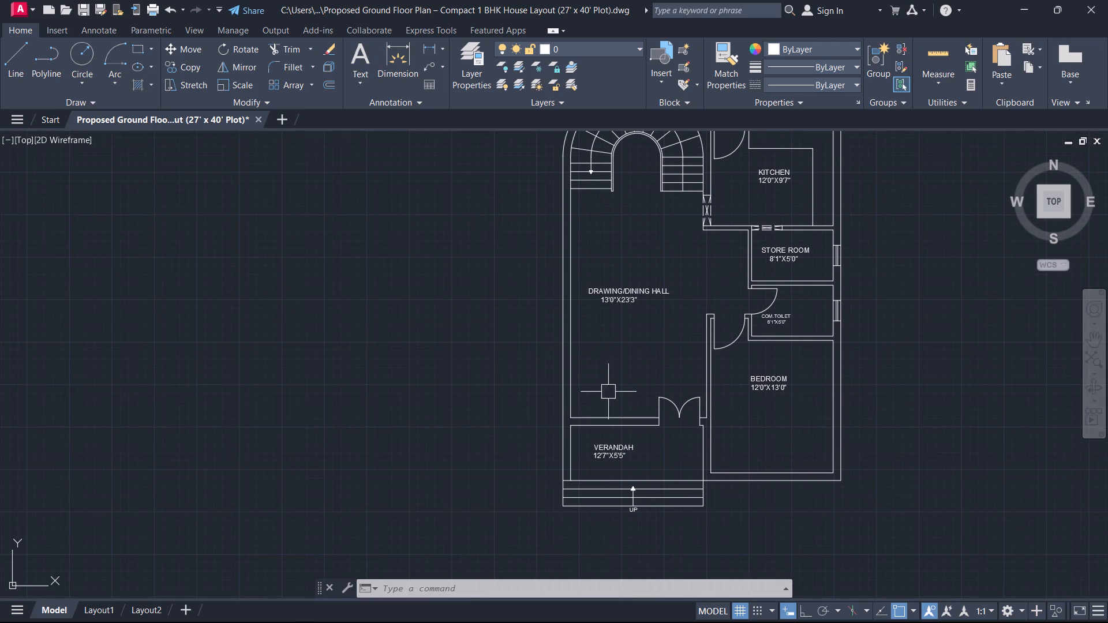
pyautogui.moveTo(608, 393); pyautogui.dragTo(526, 463, button='middle')
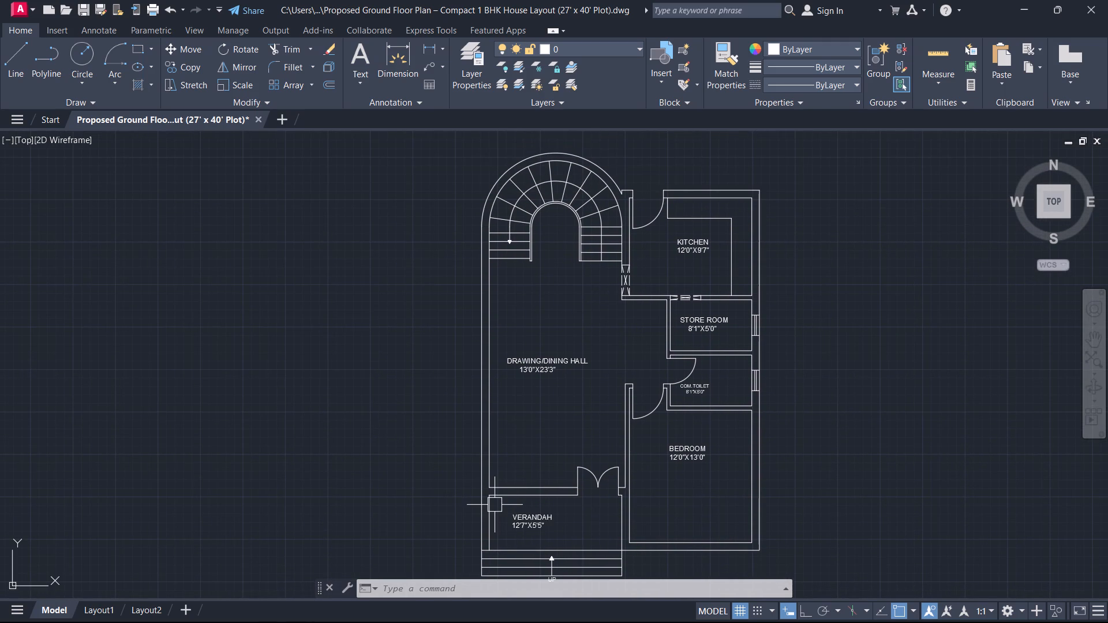
pyautogui.write('TP')
pyautogui.press('space')
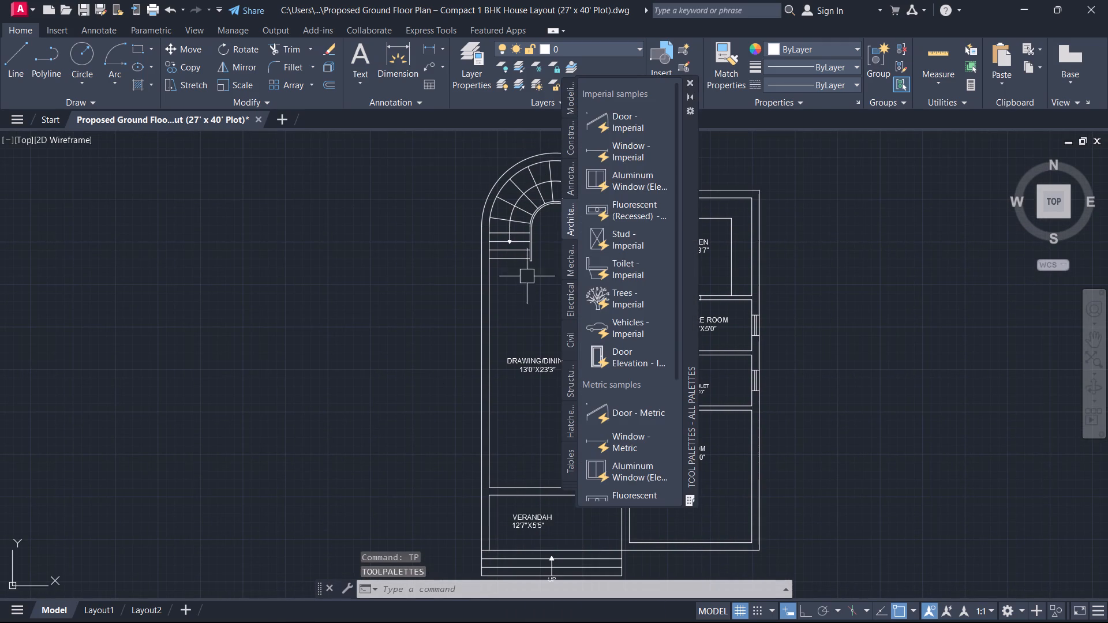
pyautogui.click(608, 291)
pyautogui.click(264, 346)
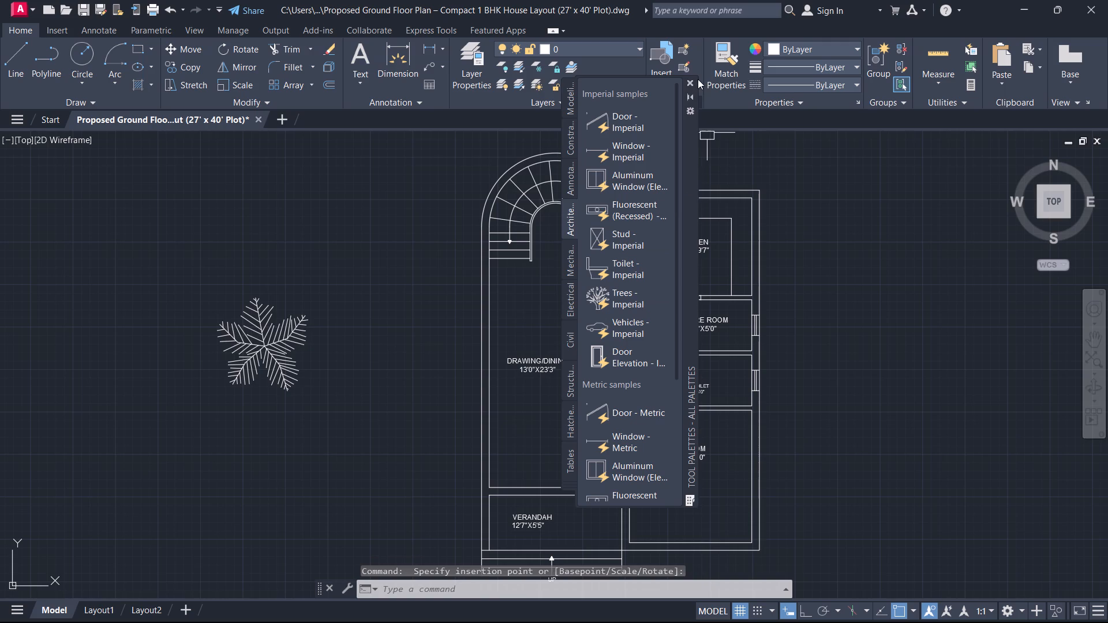
pyautogui.click(692, 84)
pyautogui.press('Escape')
# Copy the tree block to a spot right beside the original, outside the plan.
pyautogui.moveTo(456, 306); pyautogui.dragTo(597, 316, button='middle')
pyautogui.moveTo(454, 365); pyautogui.dragTo(452, 365)
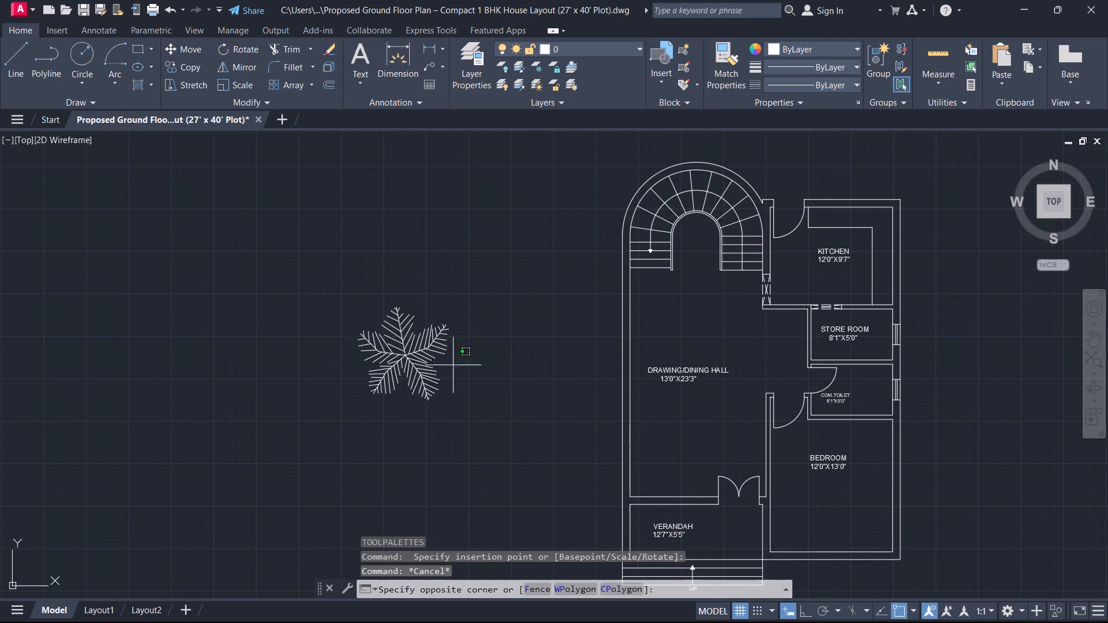
pyautogui.moveTo(452, 365); pyautogui.dragTo(446, 359)
pyautogui.click(386, 320)
pyautogui.write('CO')
pyautogui.press('space')
pyautogui.click(390, 333)
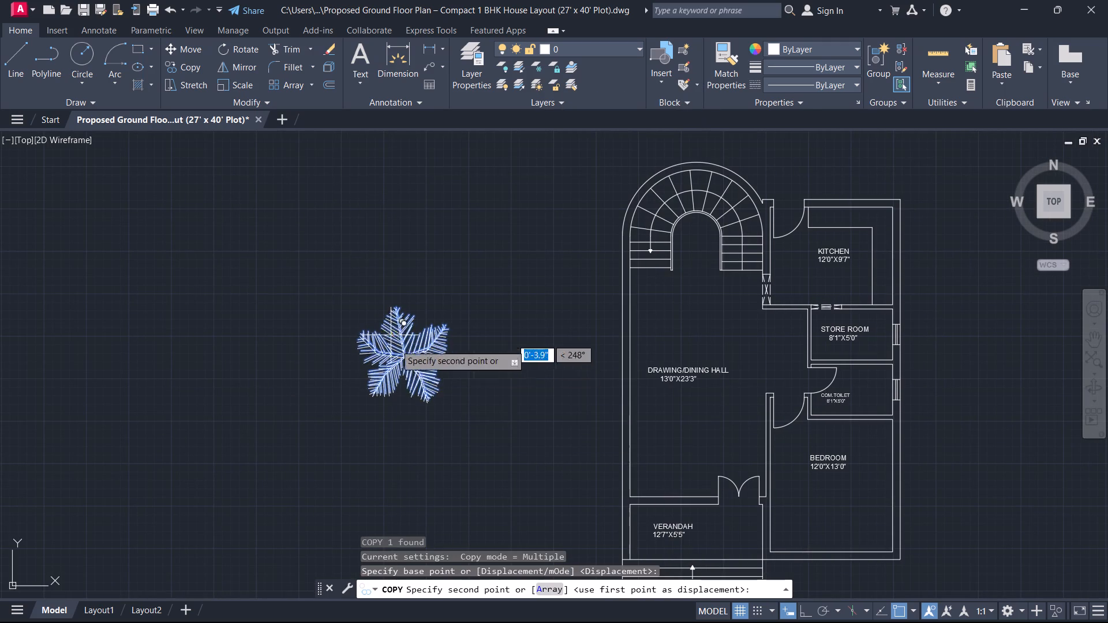
pyautogui.click(467, 343)
pyautogui.press('Escape')
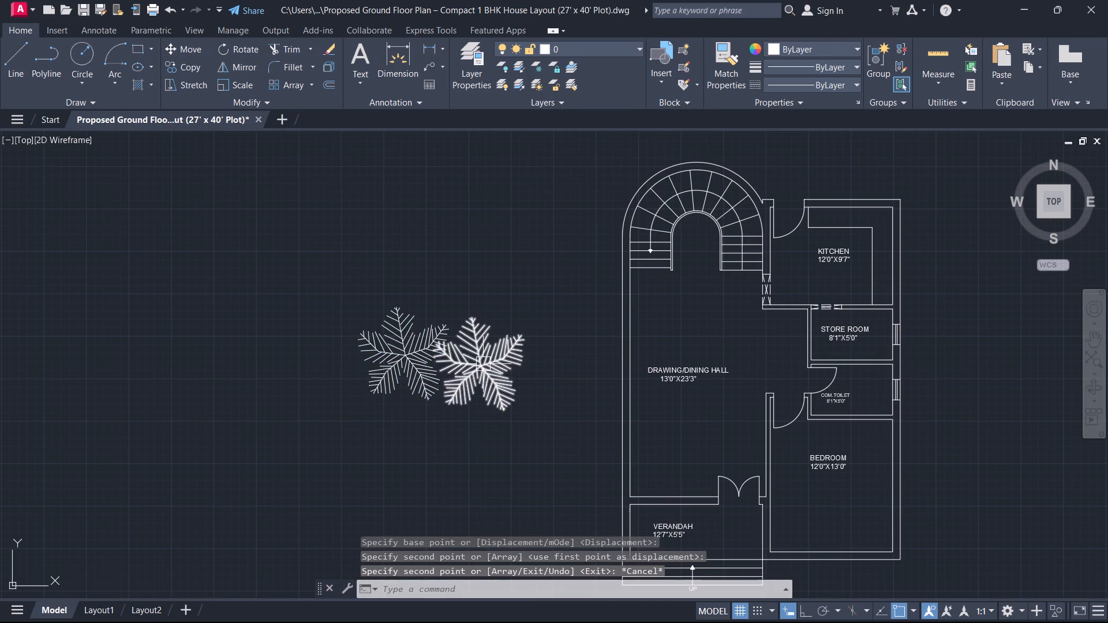
# Switch the copied tree block to the Shrub (Plan) type.
pyautogui.click(483, 364)
pyautogui.click(499, 371)
pyautogui.click(533, 411)
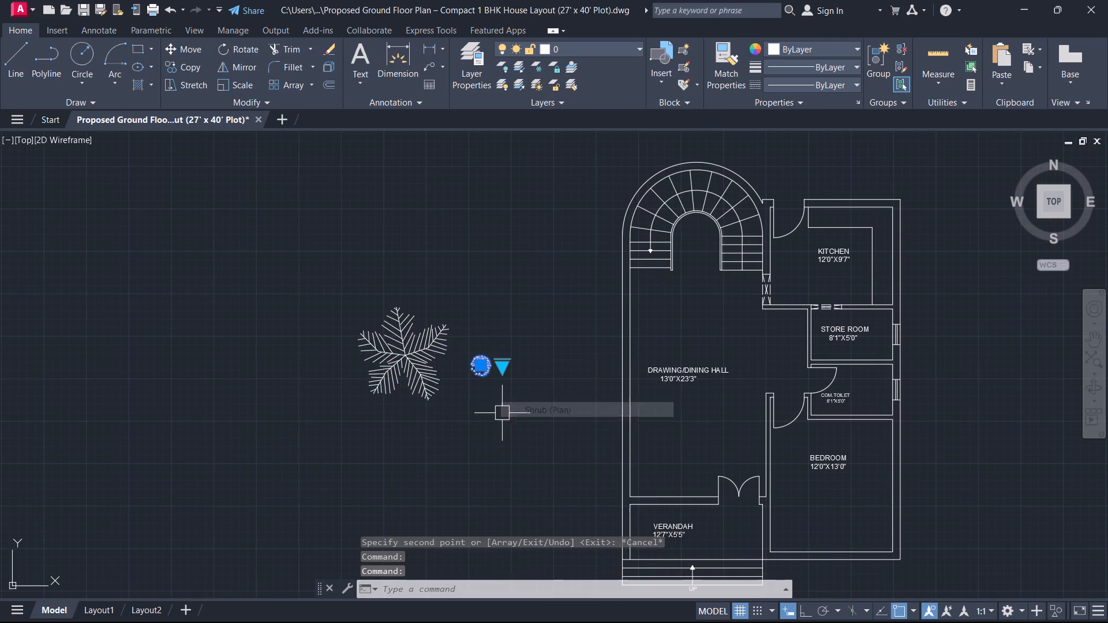
pyautogui.scroll(3, 481, 373)
pyautogui.press('Escape')
pyautogui.click(488, 375)
pyautogui.press('Escape')
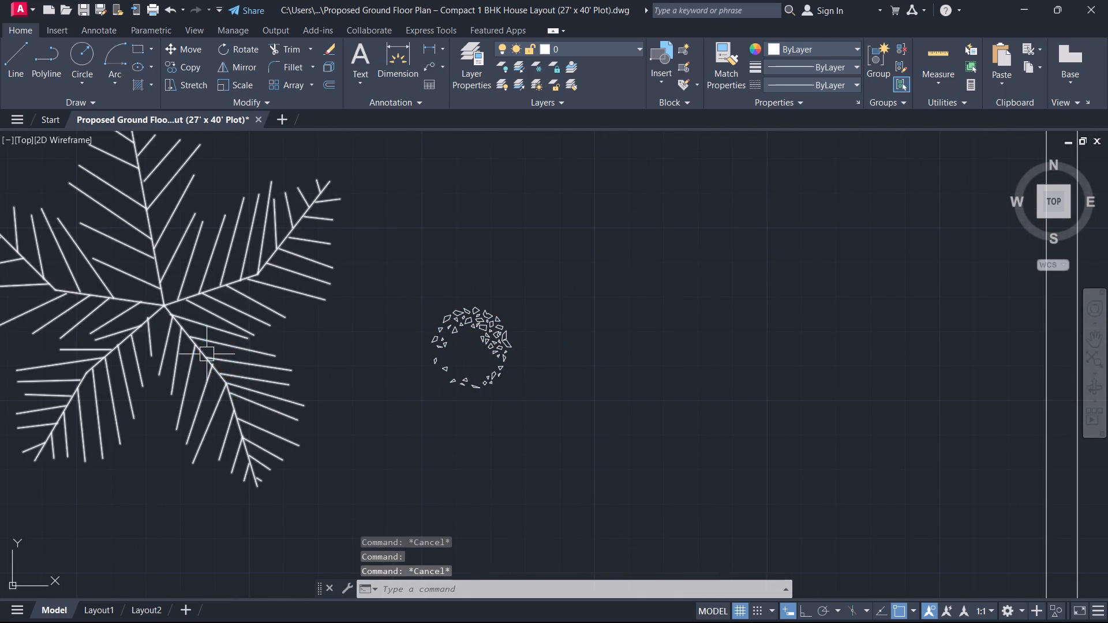
# Copy the large tree block by its centre into the U-shaped well of the staircase.
pyautogui.click(206, 354)
pyautogui.write('CO')
pyautogui.press('space')
pyautogui.click(163, 301)
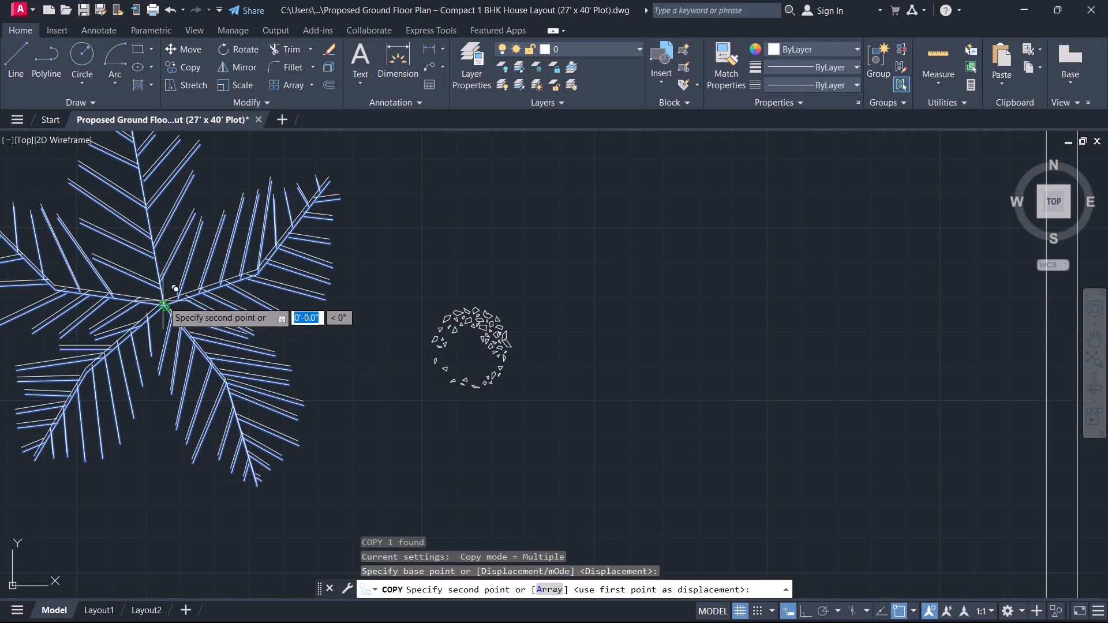
pyautogui.scroll(-2, 434, 329)
pyautogui.moveTo(435, 329); pyautogui.dragTo(122, 586, button='middle')
pyautogui.scroll(2, 549, 455)
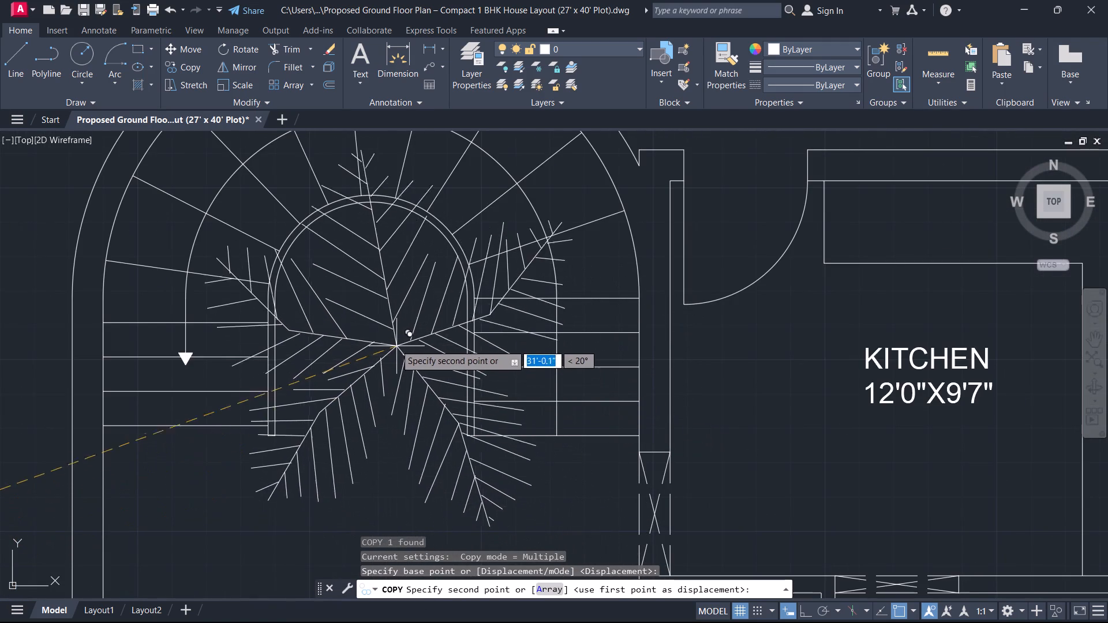
pyautogui.click(398, 337)
pyautogui.press('Escape')
# Scale down the tree copy in the staircase well about its centre, roughly to the width of the well.
pyautogui.click(399, 344)
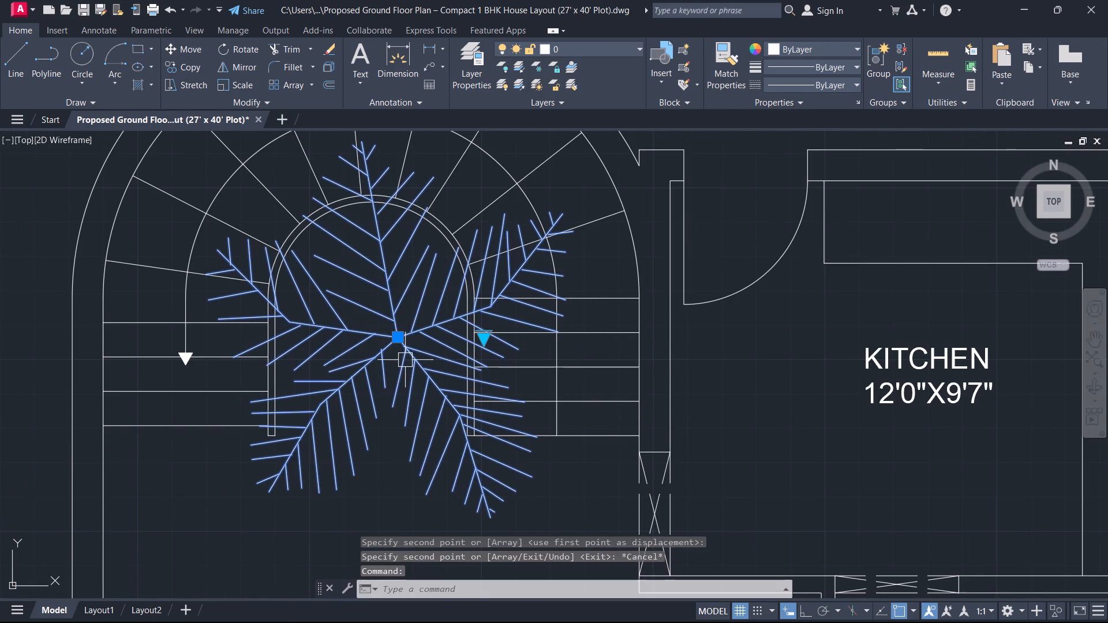
pyautogui.write('SC')
pyautogui.press('space')
pyautogui.scroll(2, 398, 346)
pyautogui.click(396, 324)
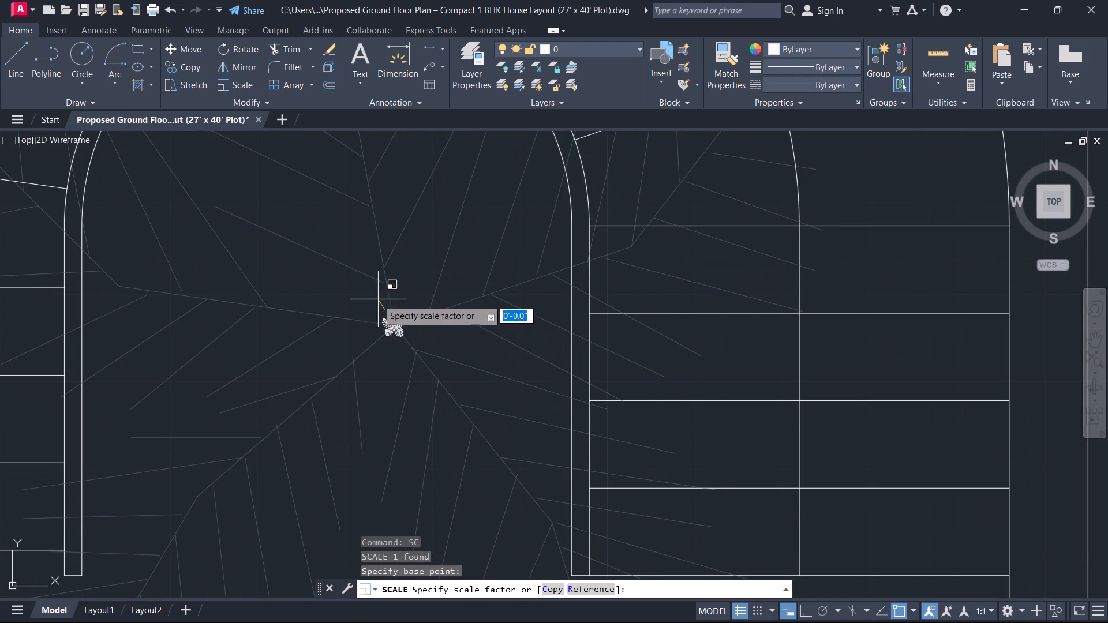
pyautogui.moveTo(297, 500); pyautogui.dragTo(508, 383, button='middle')
pyautogui.scroll(-2, 298, 500)
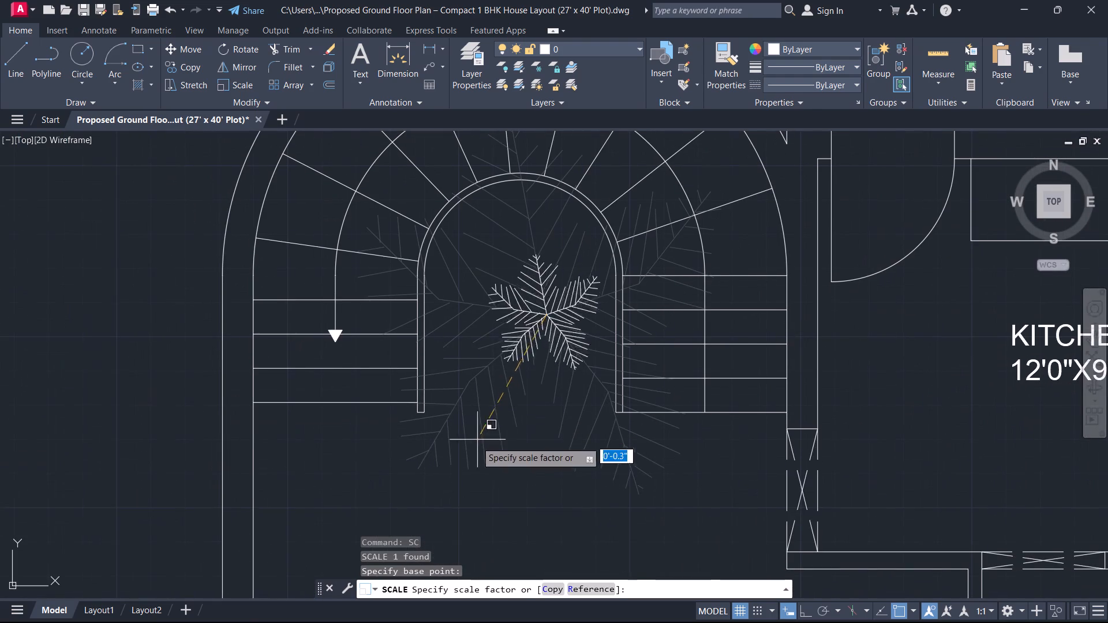
pyautogui.click(478, 520)
# Move the scaled tree so it sits centrally inside the staircase well.
pyautogui.click(536, 346)
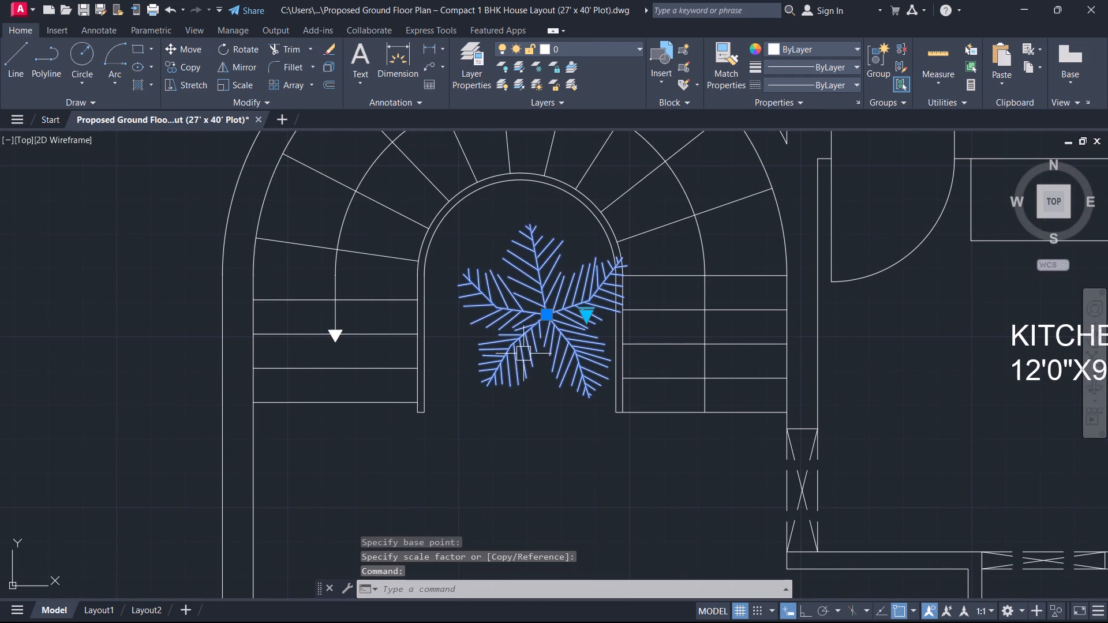
pyautogui.press('m')
pyautogui.press('space')
pyautogui.scroll(2, 529, 349)
pyautogui.moveTo(538, 349); pyautogui.dragTo(535, 489, button='middle')
pyautogui.click(567, 399)
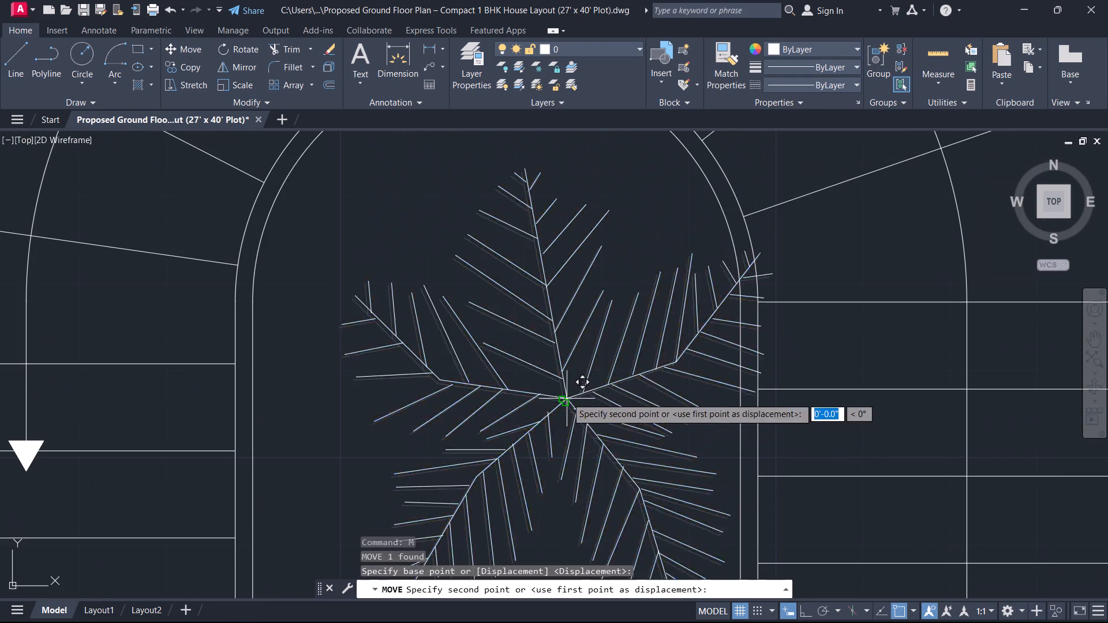
pyautogui.click(499, 314)
pyautogui.press('Escape')
# Delete the original large tree outside the plan.
pyautogui.scroll(-3, 499, 361)
pyautogui.scroll(-2, 445, 446)
pyautogui.moveTo(423, 456); pyautogui.dragTo(541, 411, button='middle')
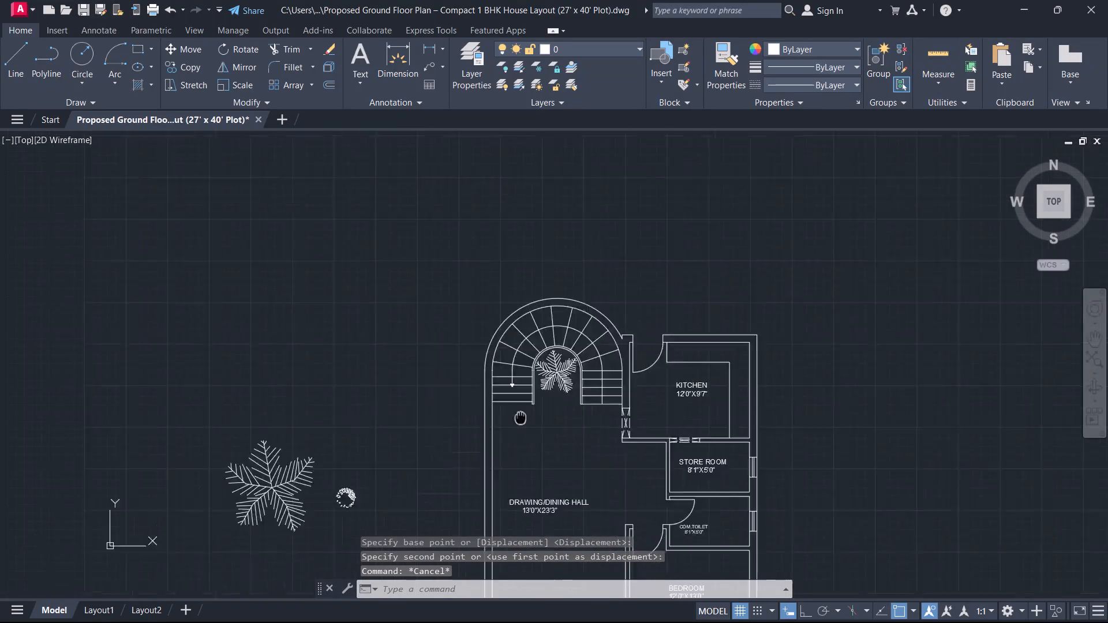
pyautogui.moveTo(541, 411); pyautogui.dragTo(682, 384, button='middle')
pyautogui.scroll(1, 557, 452)
pyautogui.moveTo(417, 466); pyautogui.dragTo(412, 463)
pyautogui.click(333, 377)
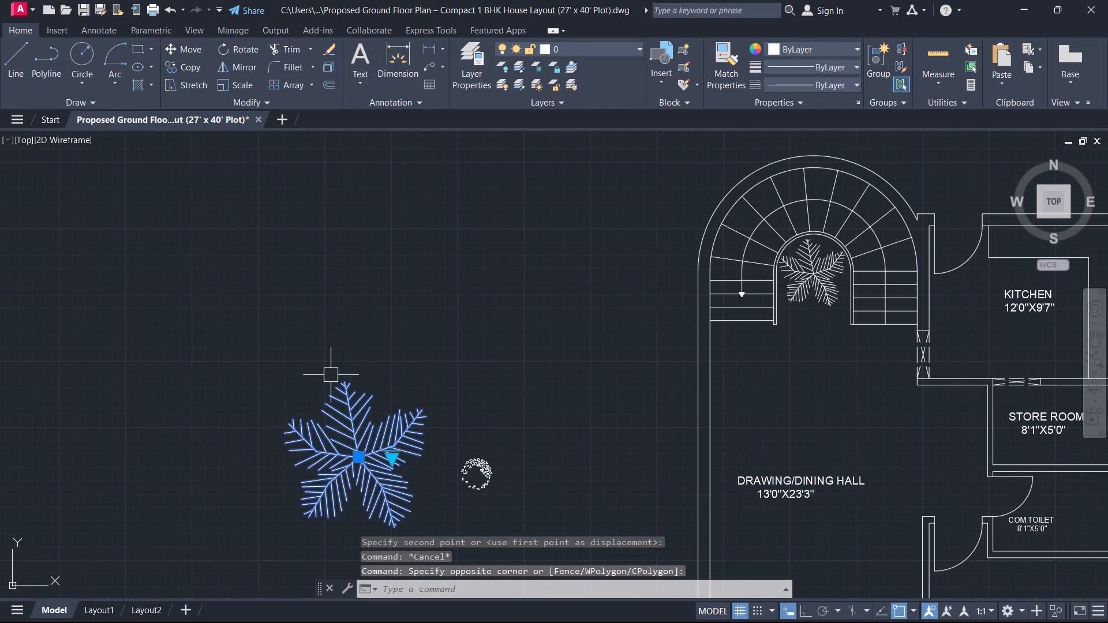
pyautogui.press('Delete')
# Copy the shrub into the staircase well, over the tree's branches on the side facing the kitchen.
pyautogui.click(511, 472)
pyautogui.click(463, 442)
pyautogui.write('CO')
pyautogui.press('space')
pyautogui.scroll(3, 461, 450)
pyautogui.click(520, 514)
pyautogui.scroll(-2, 529, 447)
pyautogui.moveTo(528, 445); pyautogui.dragTo(124, 460, button='middle')
pyautogui.scroll(-2, 126, 471)
pyautogui.scroll(3, 463, 335)
pyautogui.moveTo(227, 416); pyautogui.dragTo(776, 333, button='middle')
pyautogui.scroll(2, 602, 343)
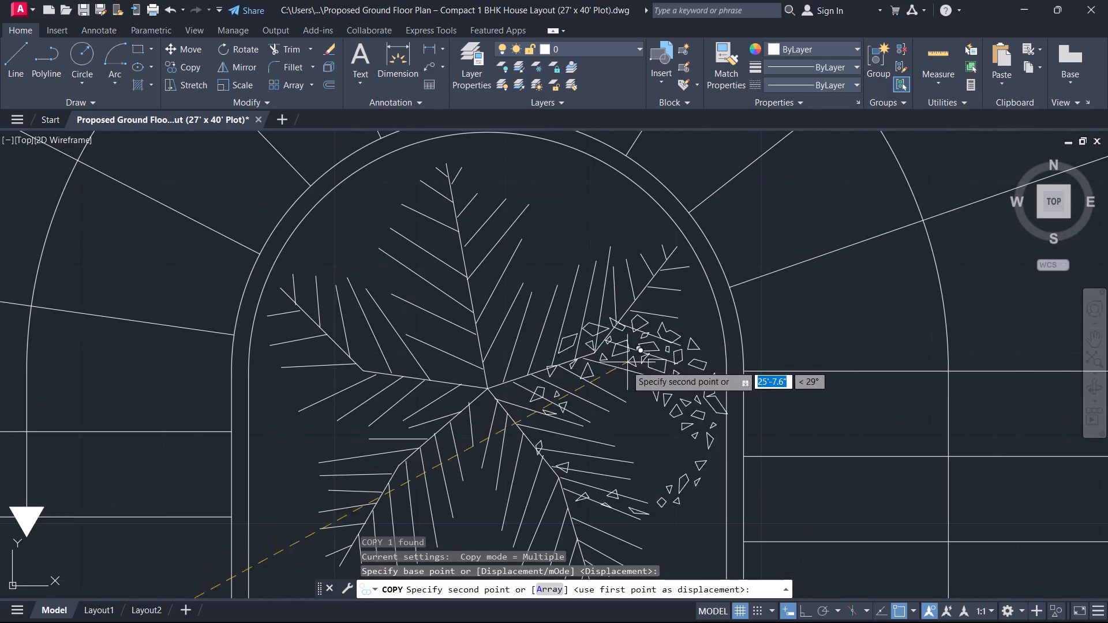
pyautogui.click(620, 372)
# Place a second copy of the shrub in the staircase well, just below the tree's centre.
pyautogui.scroll(-1, 574, 437)
pyautogui.moveTo(570, 438); pyautogui.dragTo(780, 329, button='middle')
pyautogui.scroll(1, 750, 340)
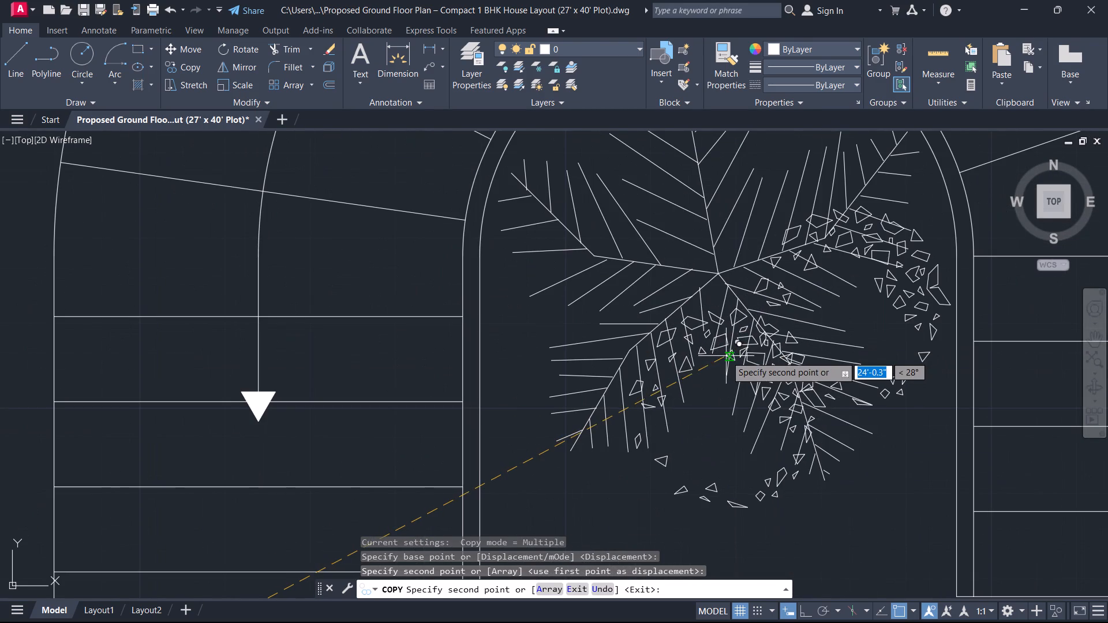
pyautogui.click(726, 356)
pyautogui.press('Escape')
pyautogui.scroll(1, 714, 407)
pyautogui.scroll(-3, 713, 410)
pyautogui.scroll(-3, 703, 469)
pyautogui.moveTo(700, 431); pyautogui.dragTo(693, 317, button='middle')
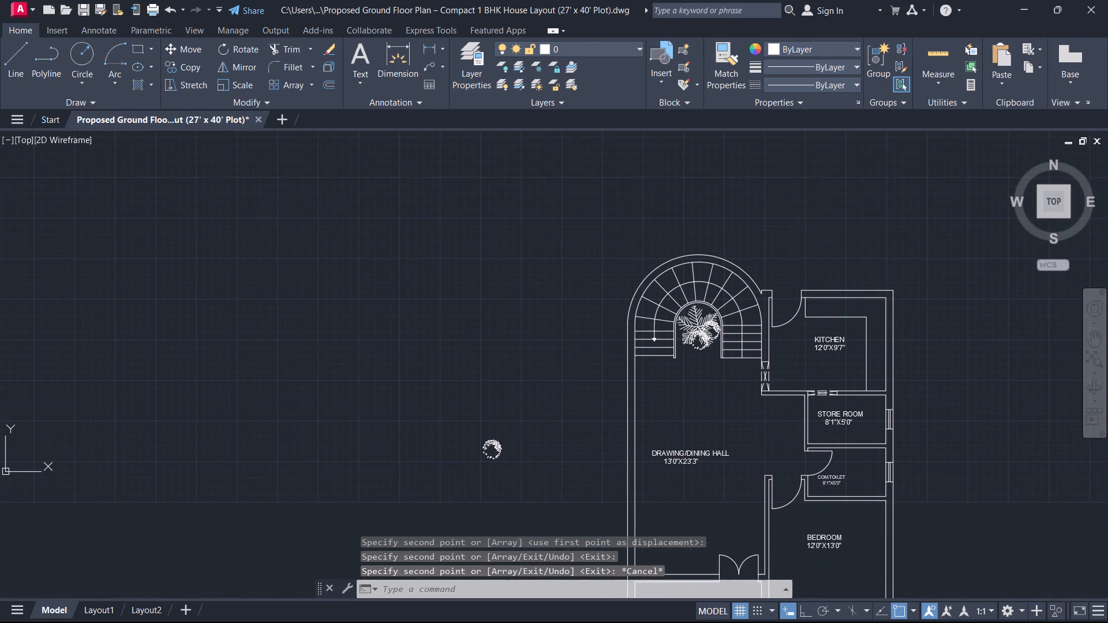
# Check the placement of the tree and shrubs inside the staircase well and against the surrounding plan.
pyautogui.moveTo(707, 479); pyautogui.dragTo(706, 348, button='middle')
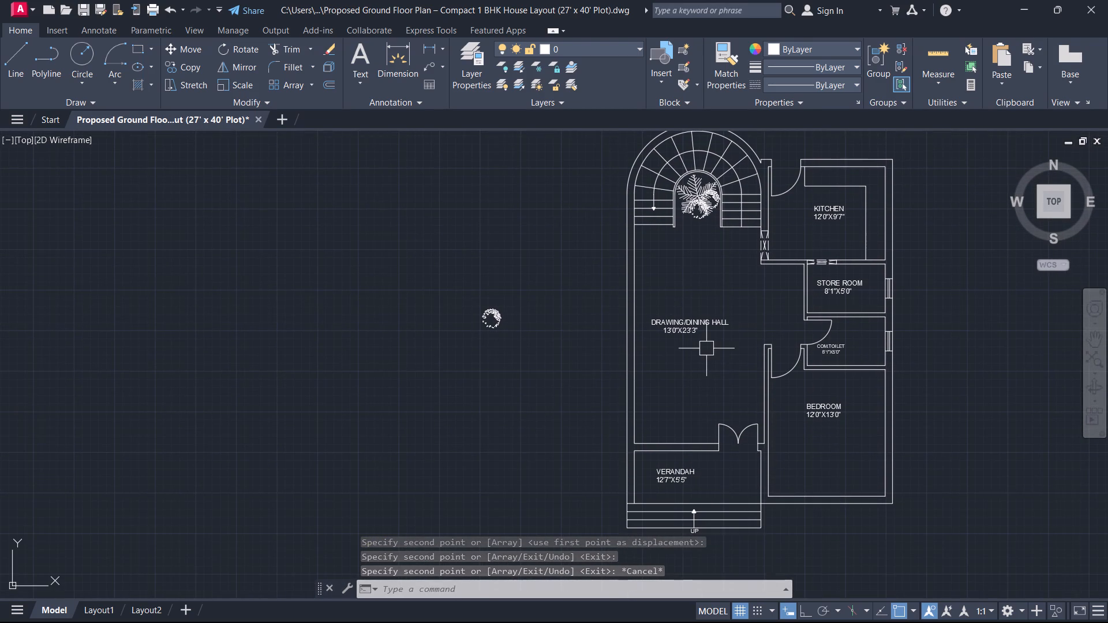
pyautogui.scroll(2, 695, 346)
pyautogui.moveTo(695, 346); pyautogui.dragTo(556, 622, button='middle')
pyautogui.scroll(1, 556, 622)
pyautogui.scroll(1, 492, 316)
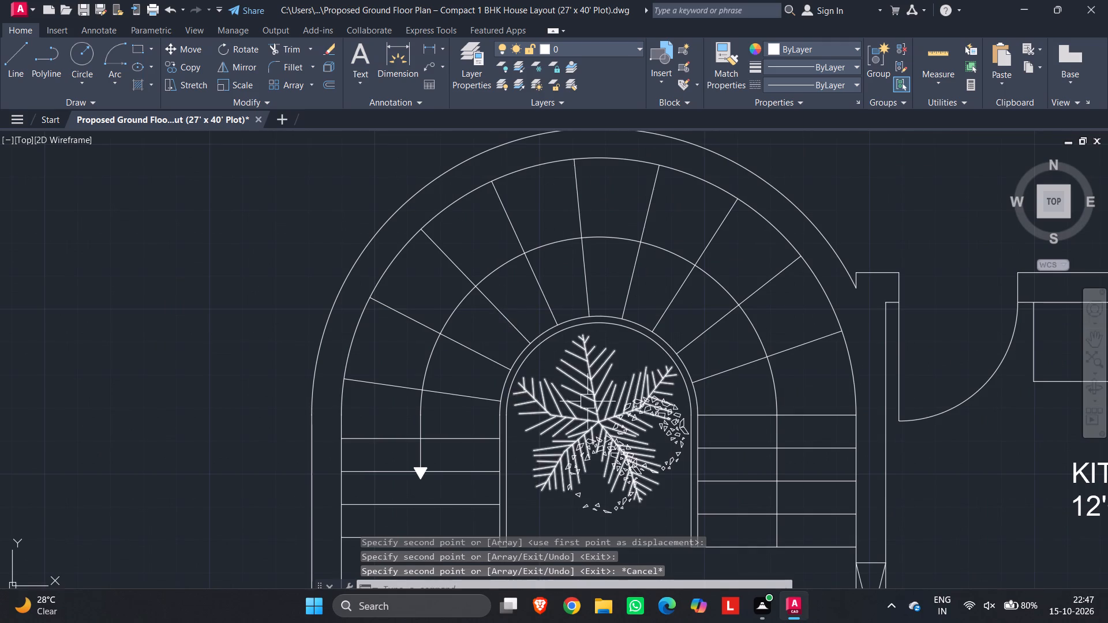
pyautogui.scroll(1, 589, 403)
pyautogui.click(591, 404)
pyautogui.press('Escape')
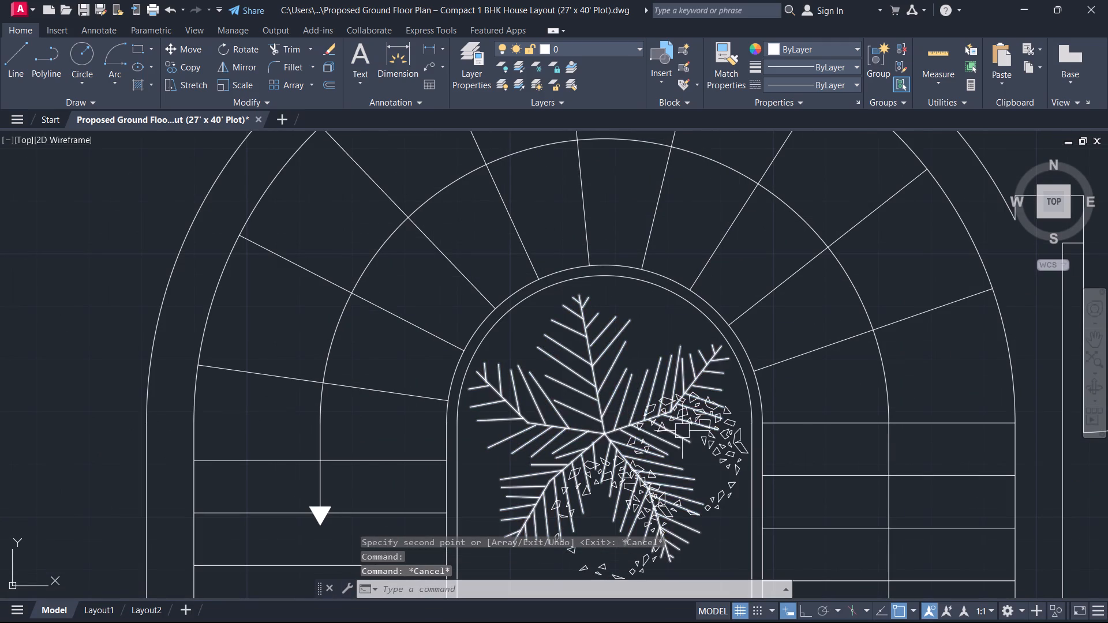
pyautogui.click(687, 427)
pyautogui.press('Escape')
pyautogui.scroll(-3, 617, 464)
pyautogui.moveTo(594, 513); pyautogui.dragTo(579, 501, button='middle')
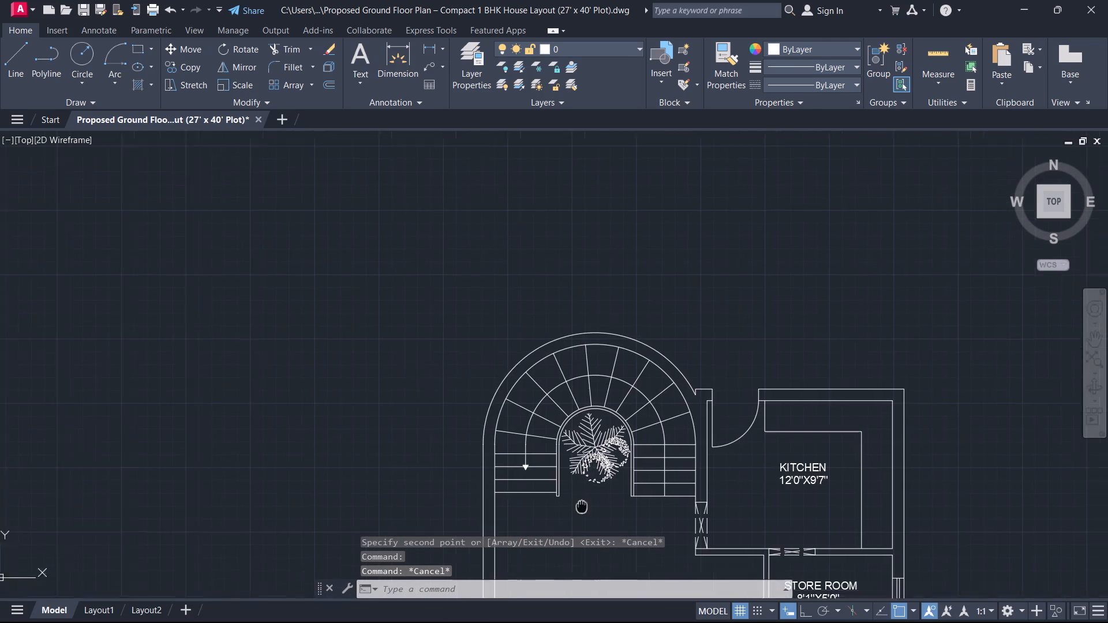
pyautogui.moveTo(579, 501); pyautogui.dragTo(571, 318, button='middle')
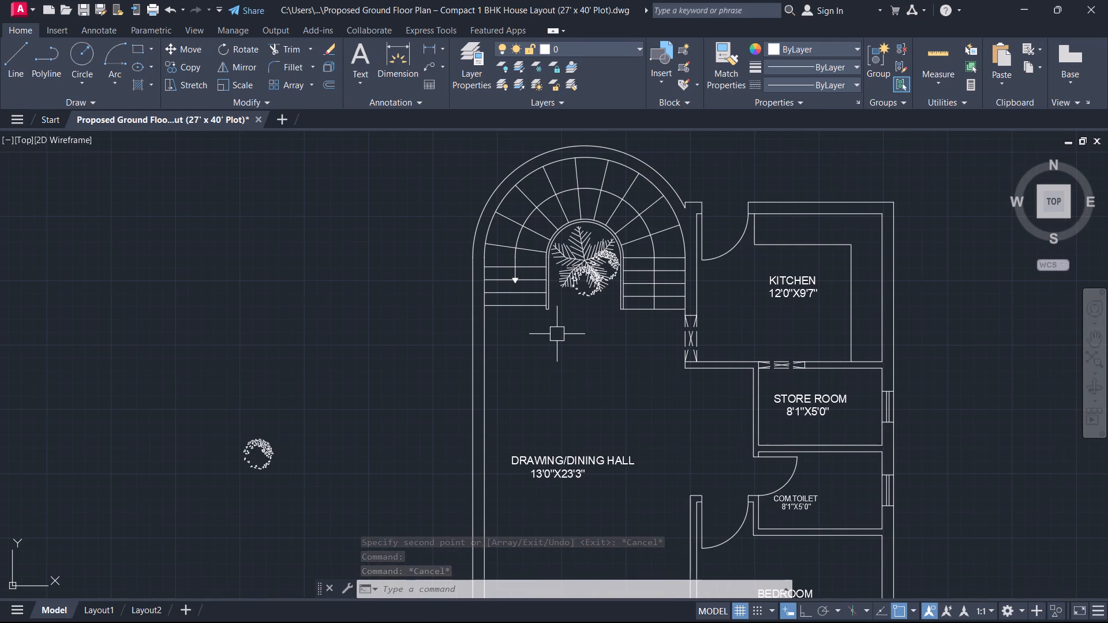
# Delete the leftover original shrub outside the plan.
pyautogui.scroll(-1, 556, 334)
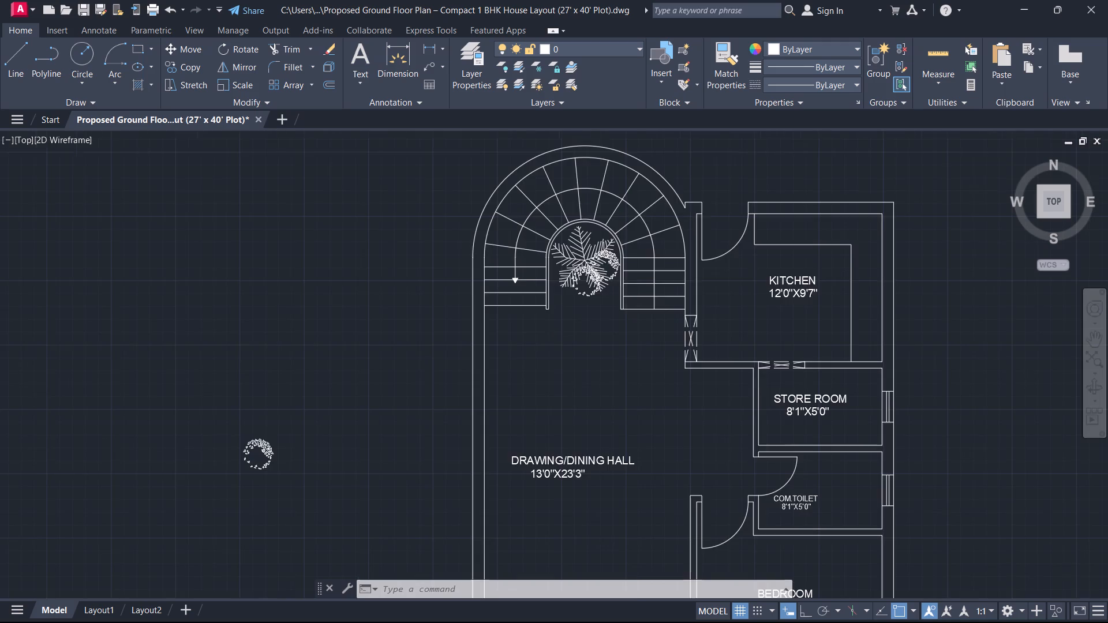
pyautogui.scroll(-1, 556, 334)
pyautogui.scroll(1, 557, 345)
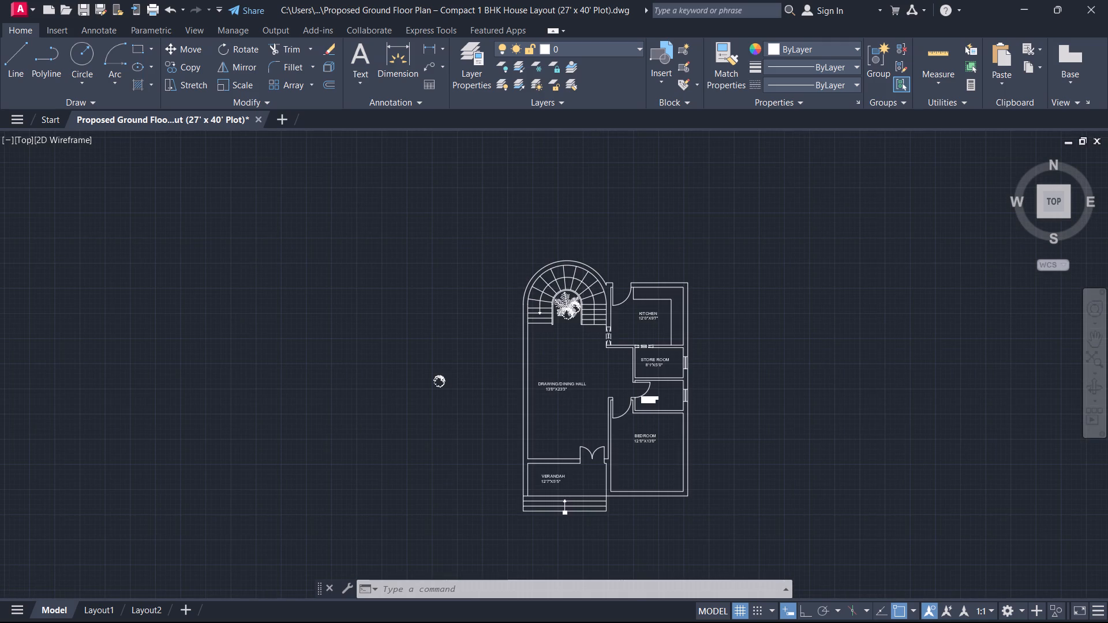
pyautogui.moveTo(557, 345); pyautogui.dragTo(607, 215, button='middle')
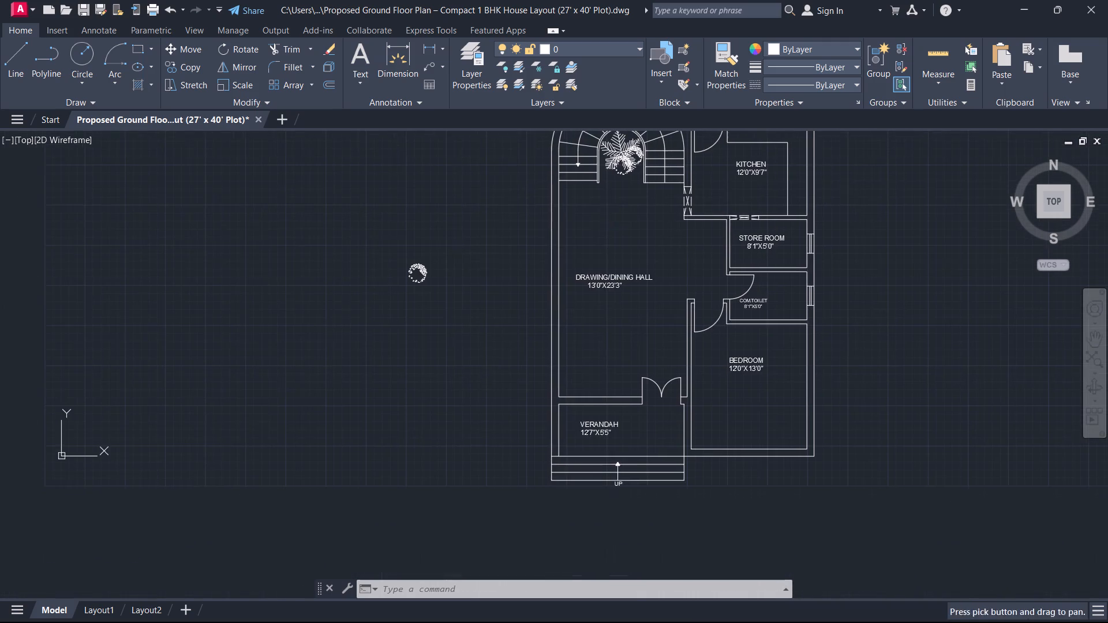
pyautogui.moveTo(452, 291); pyautogui.dragTo(442, 288)
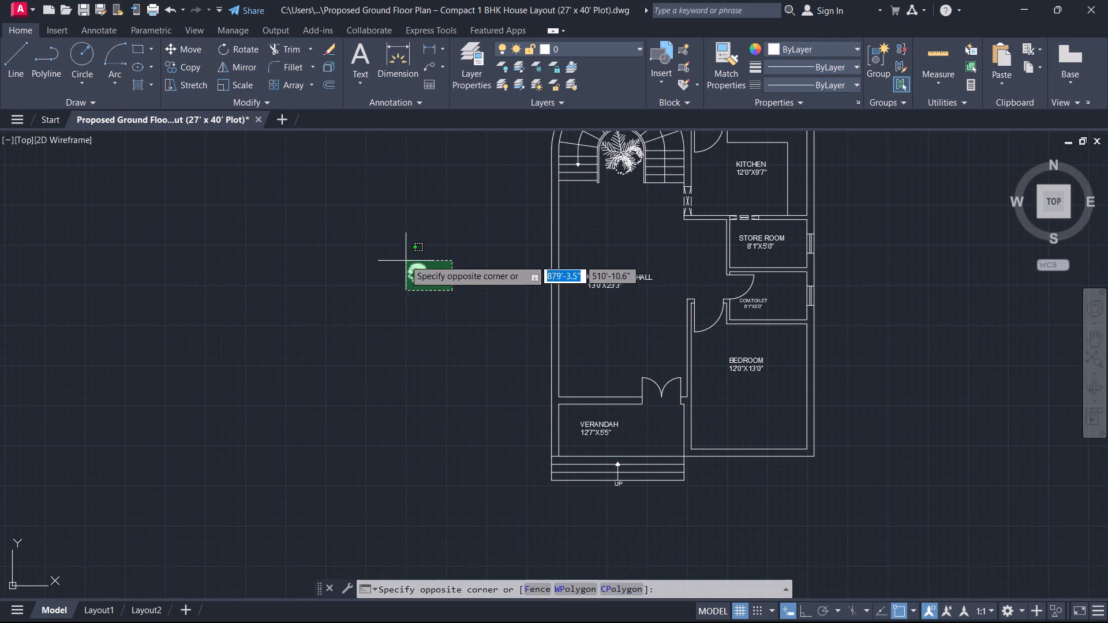
pyautogui.click(400, 253)
pyautogui.press('Delete')
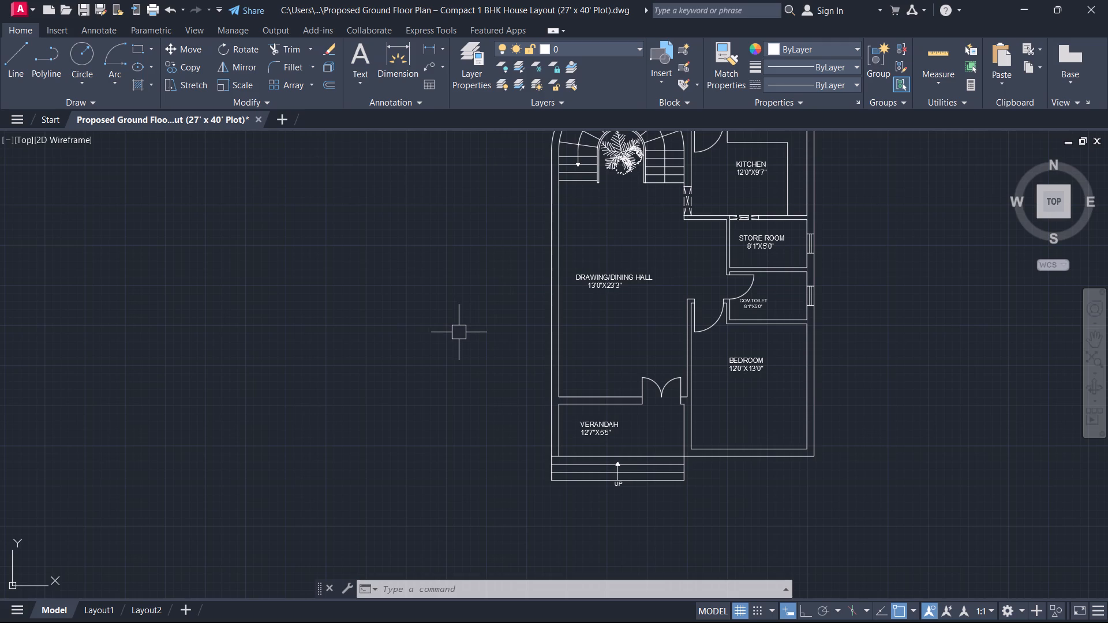
# Open the recent drawing 01-10-cad-blocks-net-tables.
pyautogui.moveTo(550, 324); pyautogui.dragTo(500, 345, button='middle')
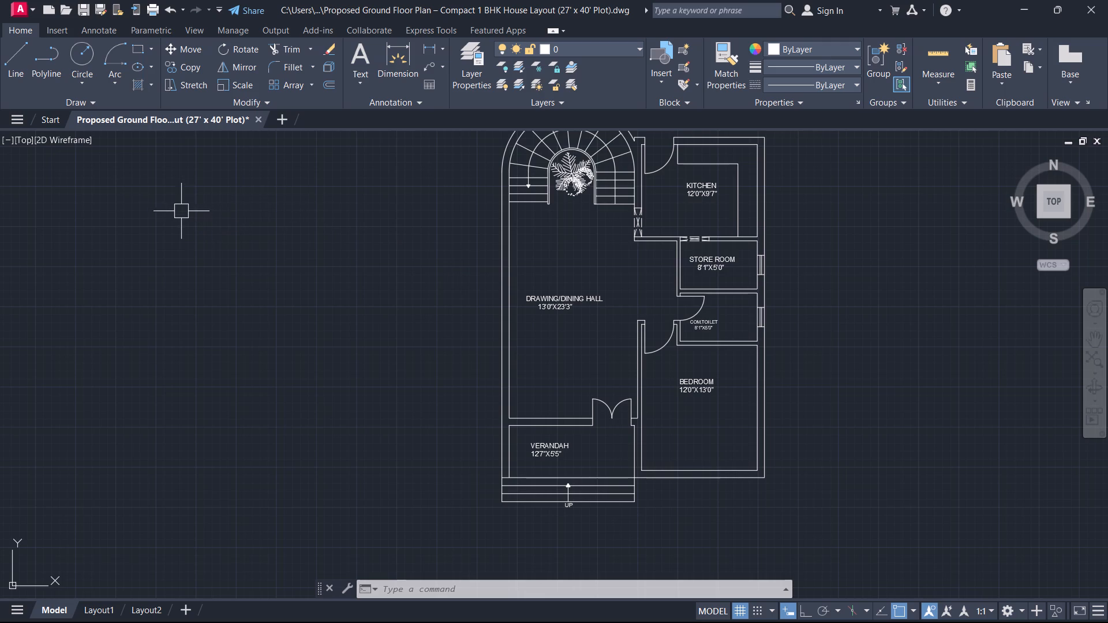
pyautogui.click(48, 118)
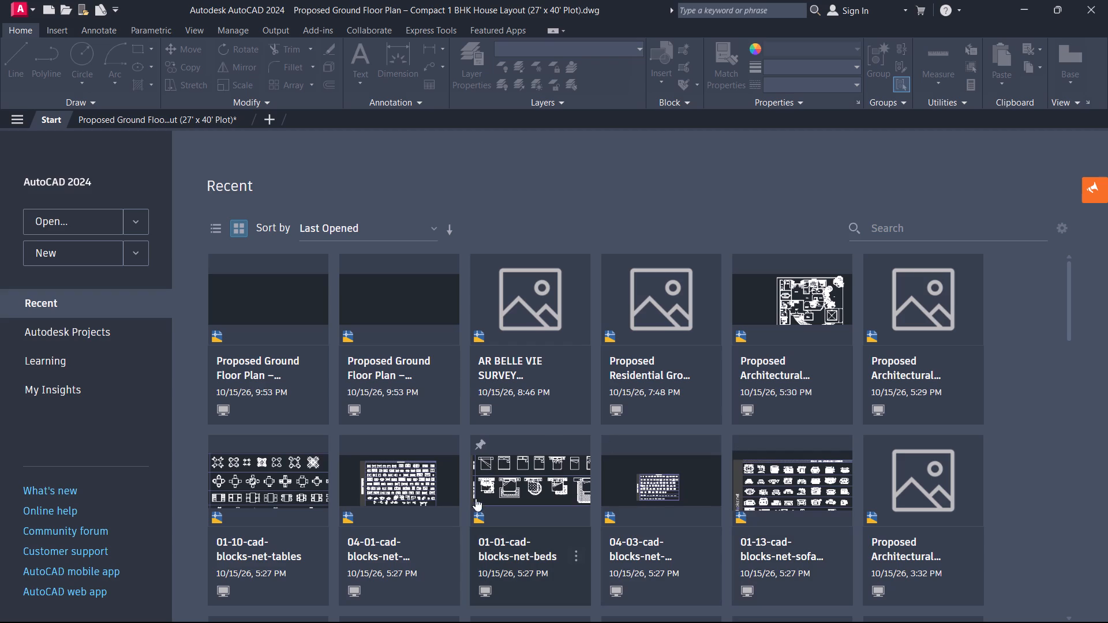
pyautogui.click(272, 542)
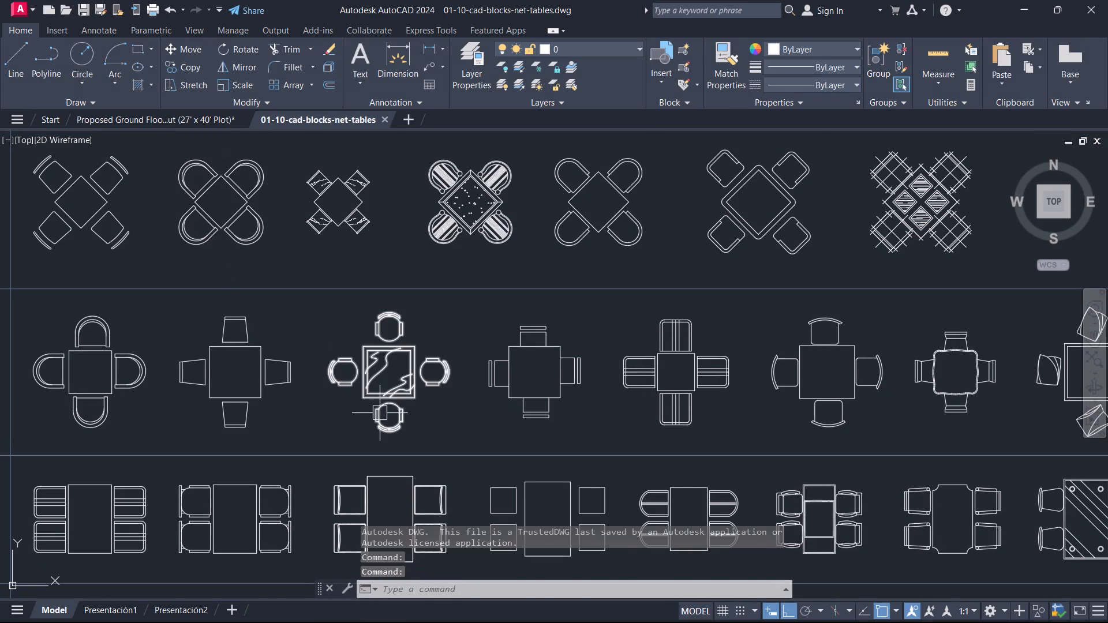
# Examine the rows of table blocks for a six-chair dining set that suits the hall.
pyautogui.scroll(-1, 486, 387)
pyautogui.moveTo(443, 442); pyautogui.dragTo(548, 238, button='middle')
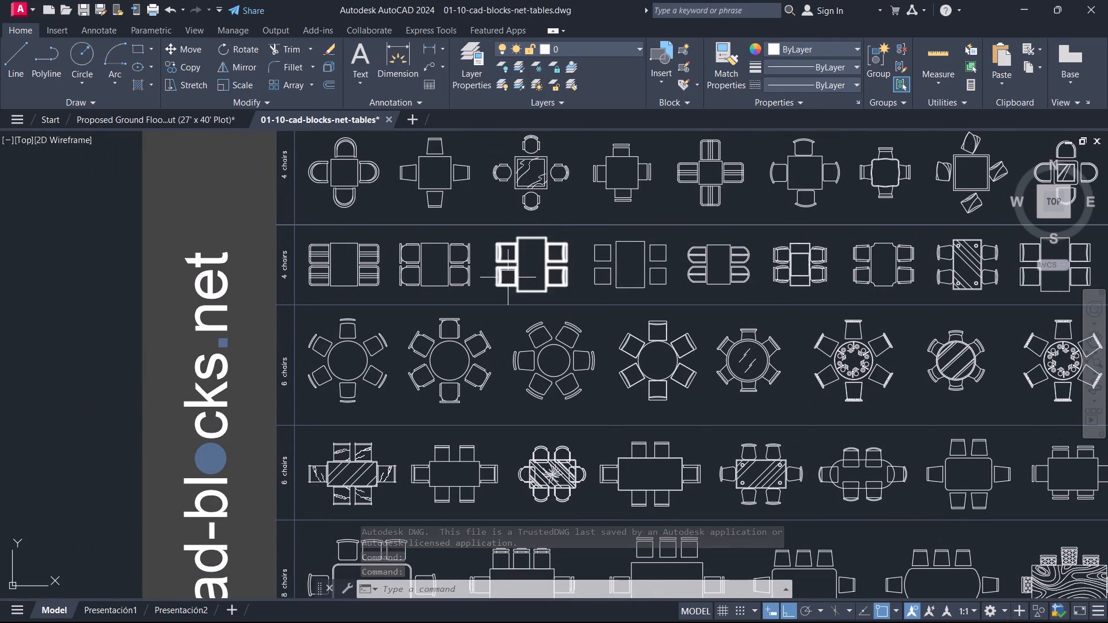
pyautogui.moveTo(817, 350); pyautogui.dragTo(319, 220, button='middle')
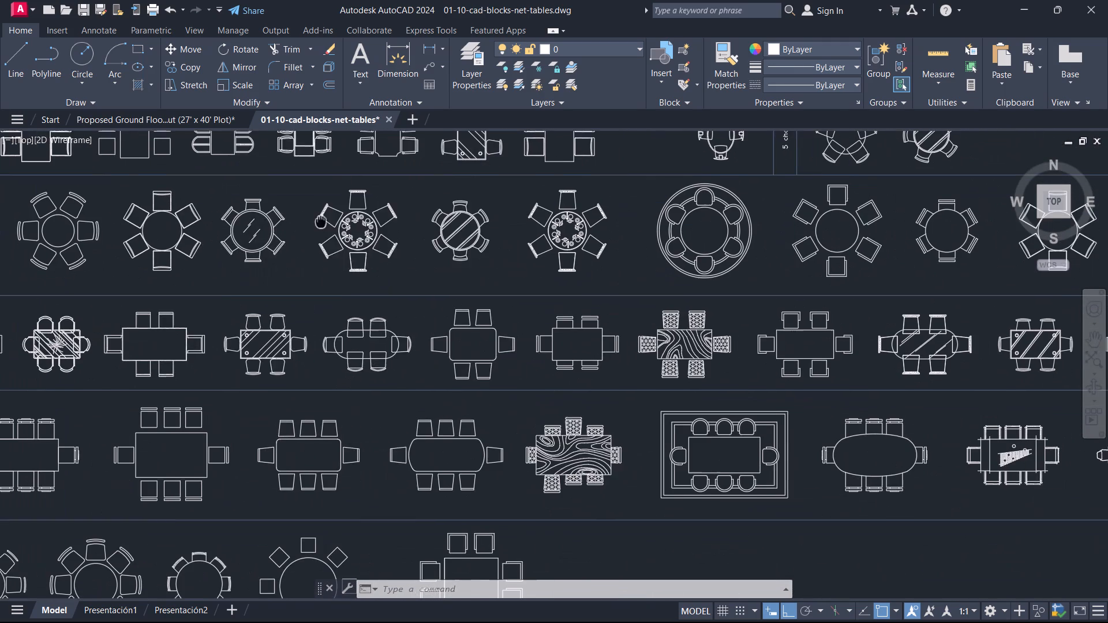
pyautogui.moveTo(319, 220); pyautogui.dragTo(316, 219, button='middle')
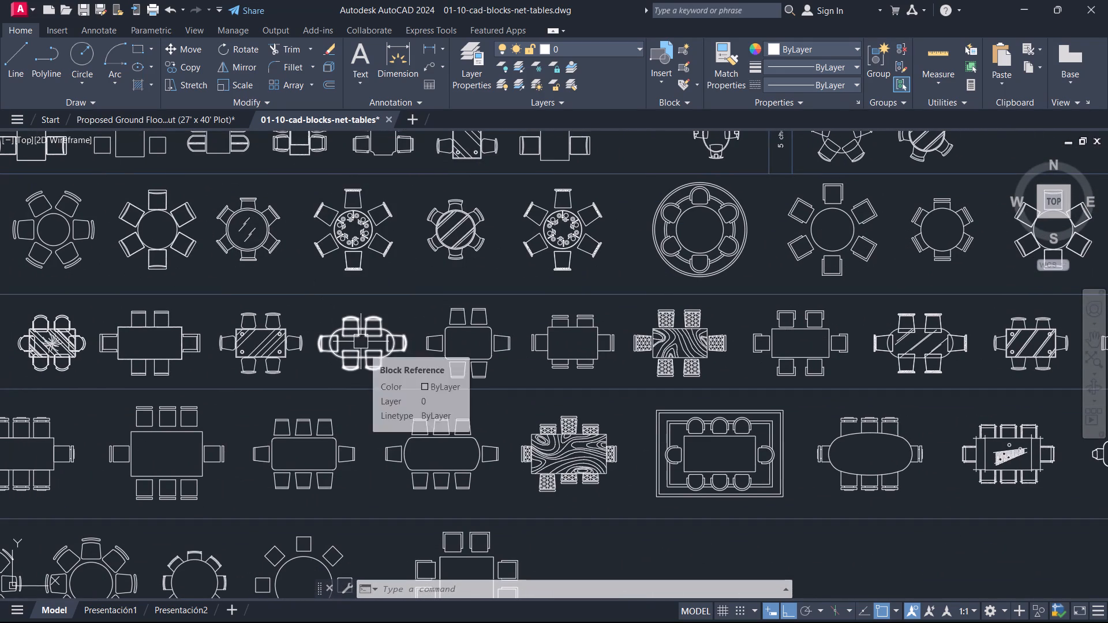
pyautogui.click(346, 346)
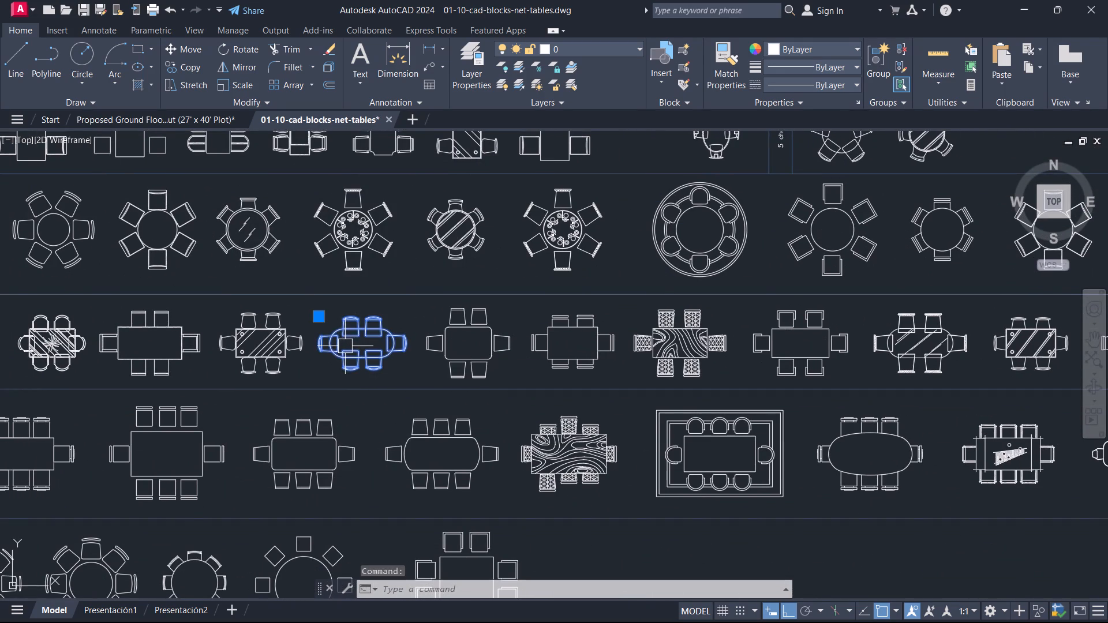
pyautogui.scroll(-1, 346, 372)
pyautogui.moveTo(345, 374); pyautogui.dragTo(478, 252, button='middle')
pyautogui.scroll(-1, 465, 249)
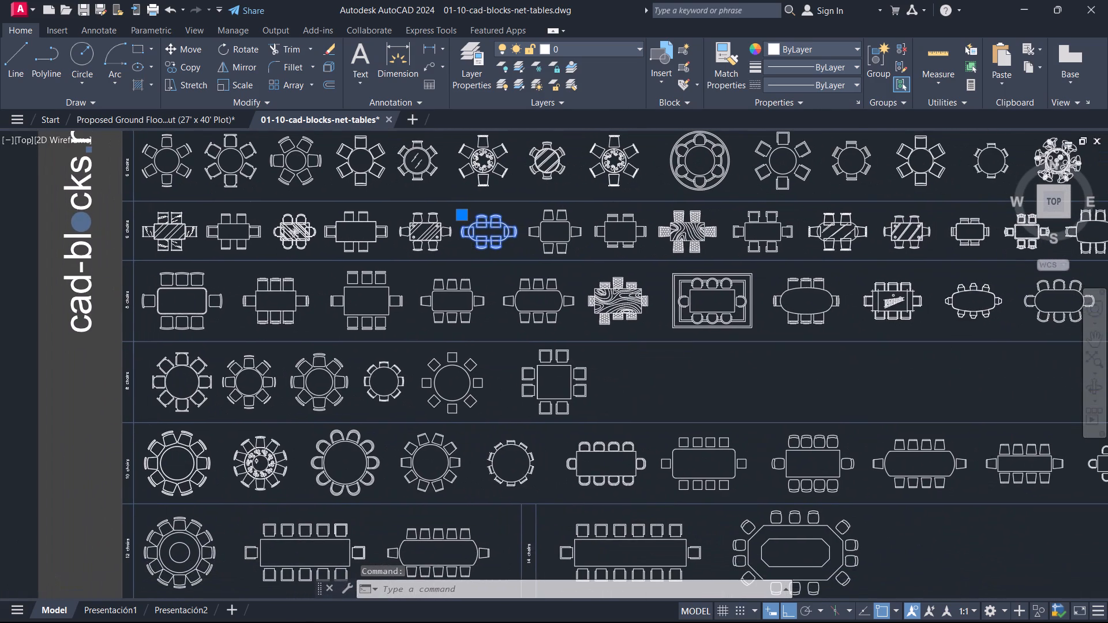
pyautogui.scroll(2, 465, 249)
pyautogui.moveTo(465, 282); pyautogui.dragTo(531, 421, button='middle')
pyautogui.scroll(-1, 553, 410)
pyautogui.scroll(1, 271, 299)
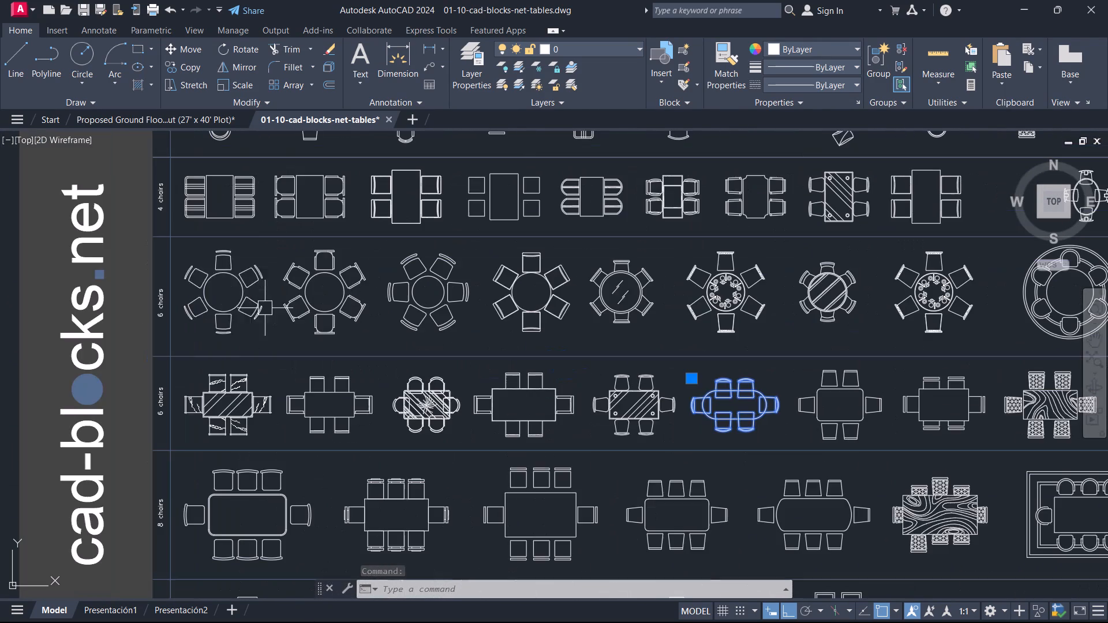
pyautogui.press('Escape')
# Copy the hatched six-chair rectangular table with rounded chairs and paste it into the ground floor plan drawing, outside the house.
pyautogui.click(410, 396)
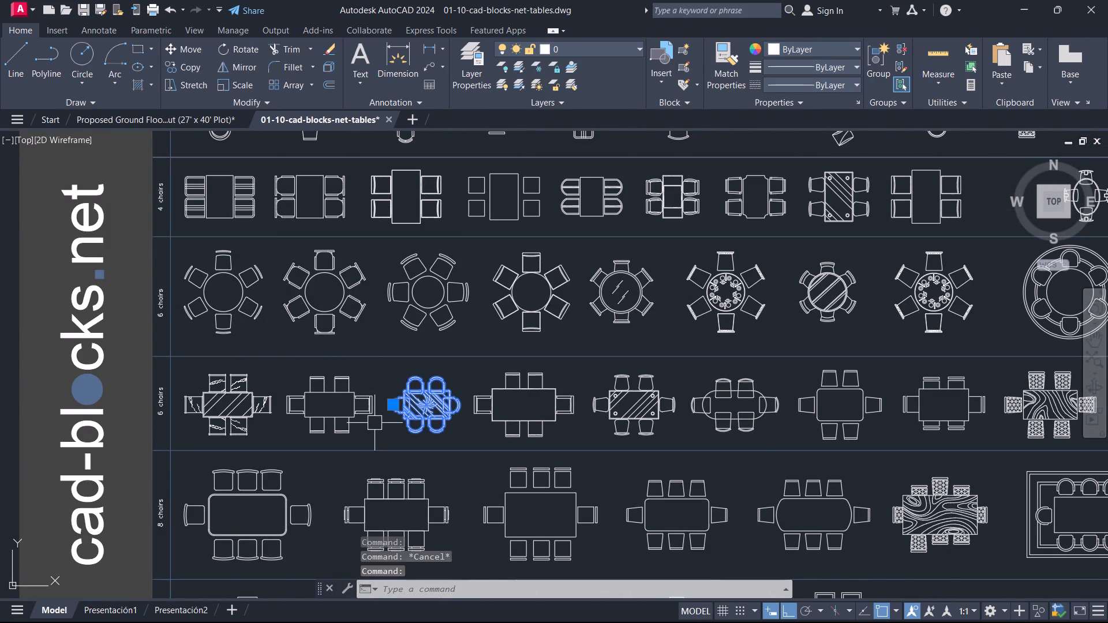
pyautogui.hotkey('ctrl', 'c')
pyautogui.click(129, 114)
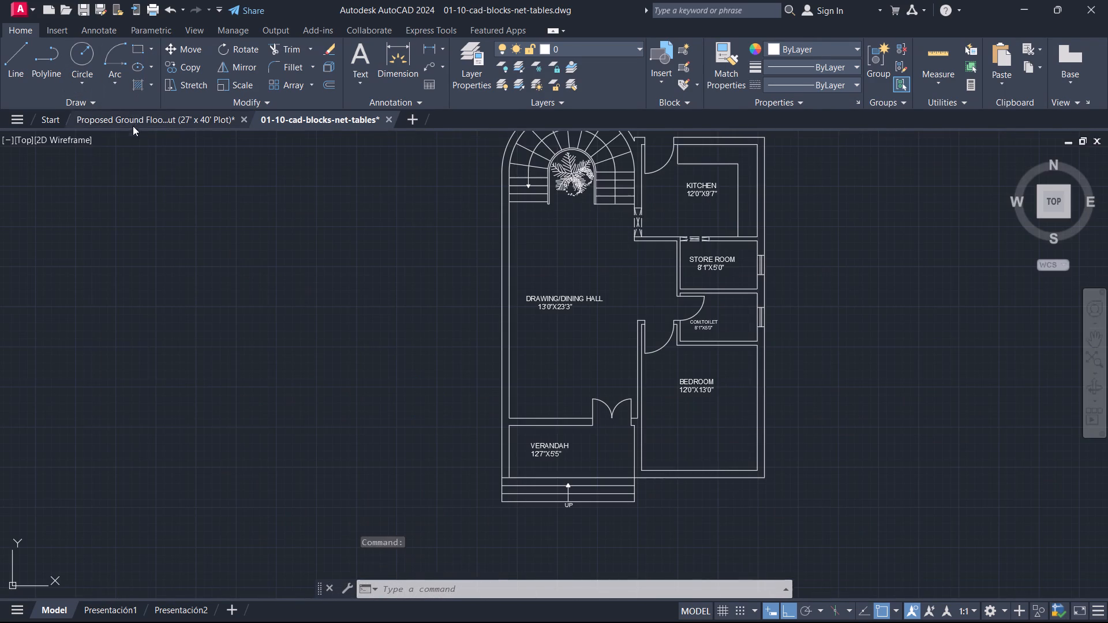
pyautogui.hotkey('ctrl', 'v')
pyautogui.scroll(-3, 366, 306)
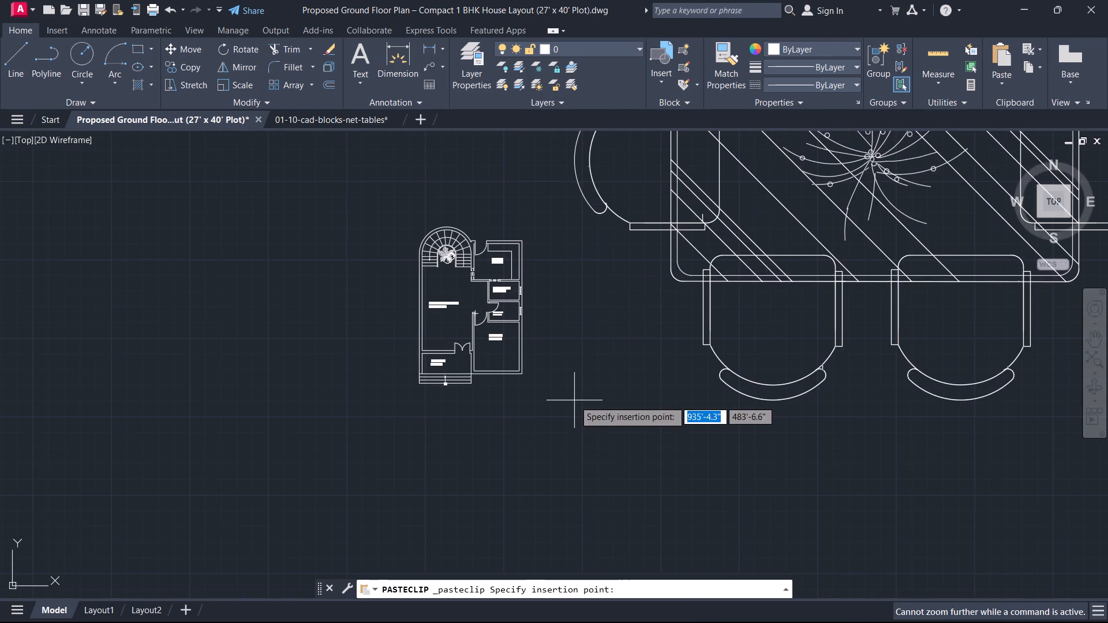
pyautogui.click(575, 404)
pyautogui.press('Escape')
# Scale the oversized pasted dining set down by eye to a size that fits the house plan.
pyautogui.moveTo(743, 251); pyautogui.dragTo(735, 249)
pyautogui.write('SC')
pyautogui.press('space')
pyautogui.scroll(1, 616, 251)
pyautogui.click(577, 345)
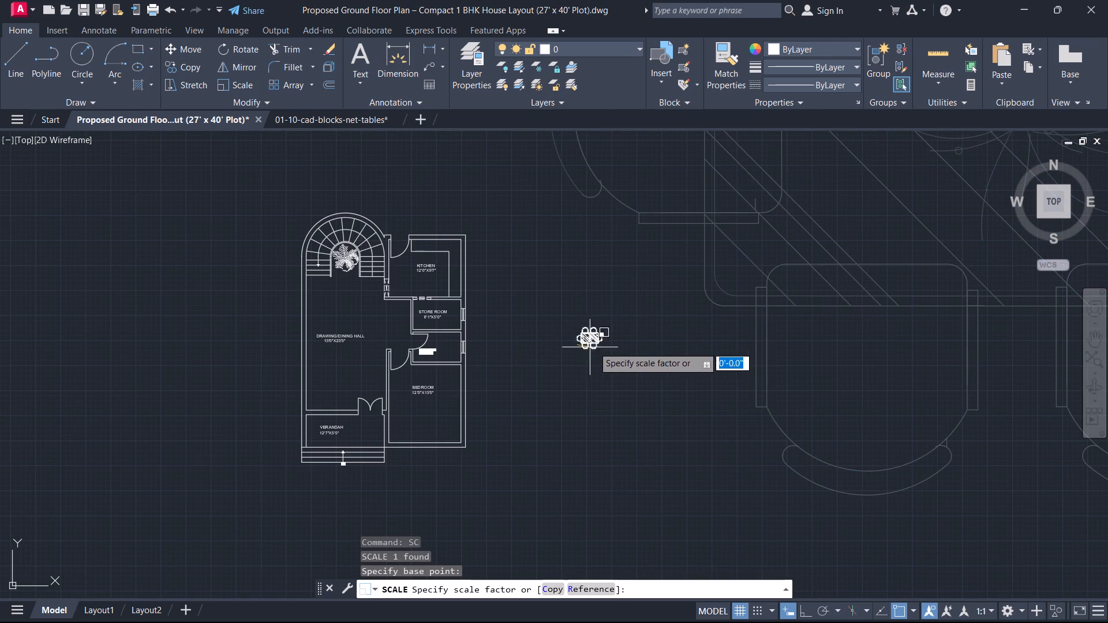
pyautogui.scroll(3, 619, 330)
pyautogui.click(526, 345)
pyautogui.press('Escape')
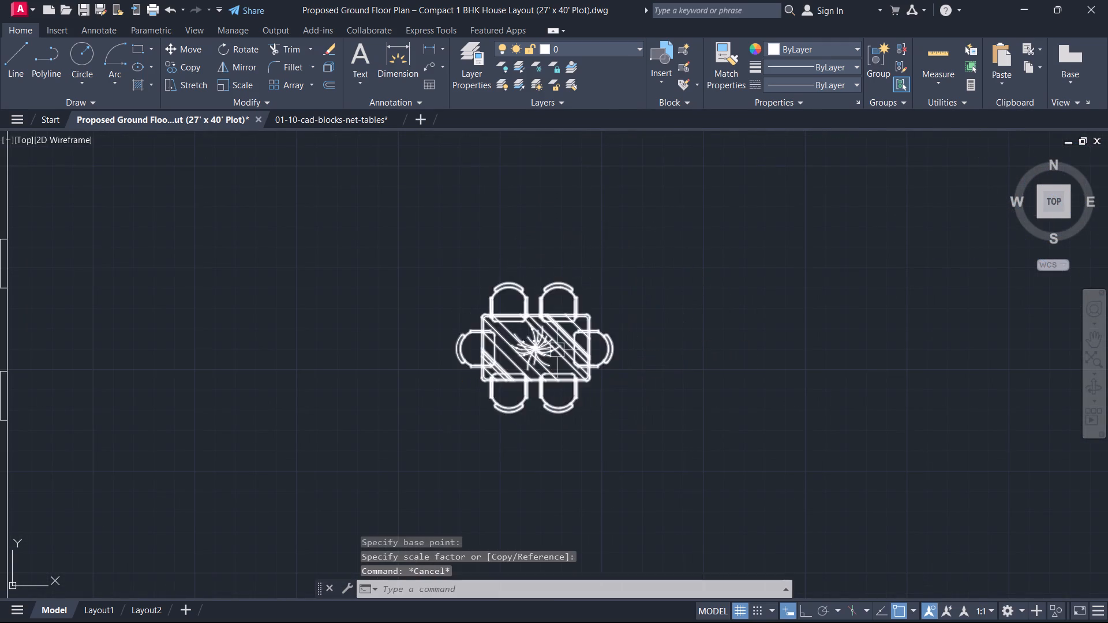
# Copy the scaled dining set into the drawing/dining hall, between the staircase well and the room label.
pyautogui.scroll(-3, 555, 348)
pyautogui.moveTo(558, 341); pyautogui.dragTo(630, 332, button='middle')
pyautogui.scroll(1, 575, 331)
pyautogui.moveTo(649, 379); pyautogui.dragTo(624, 356)
pyautogui.click(563, 277)
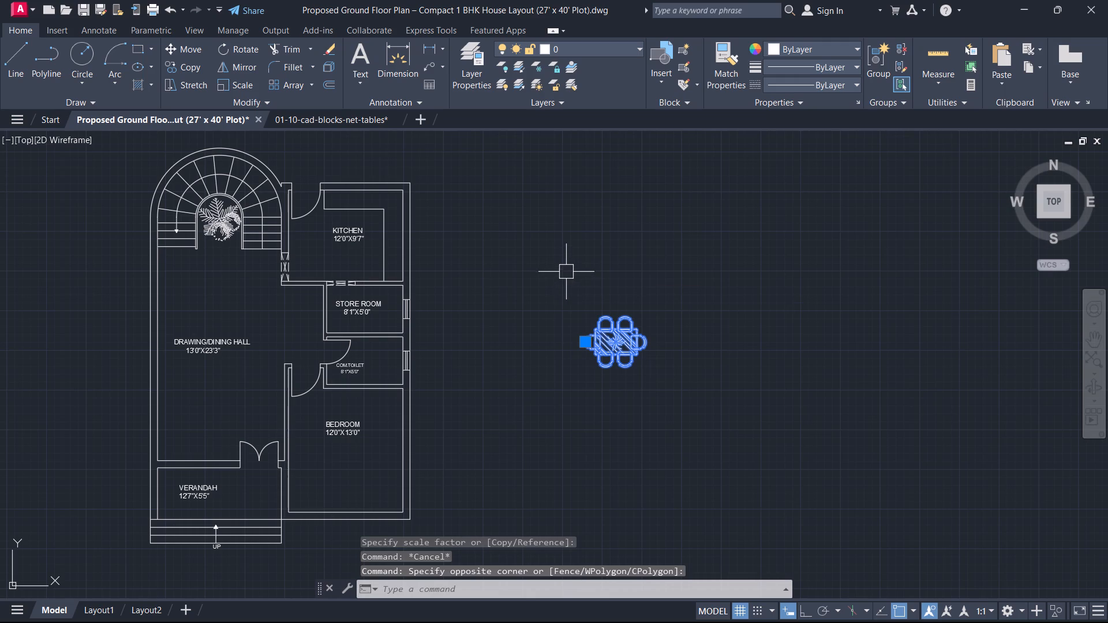
pyautogui.press('c')
pyautogui.write('O')
pyautogui.press('space')
pyautogui.scroll(2, 576, 290)
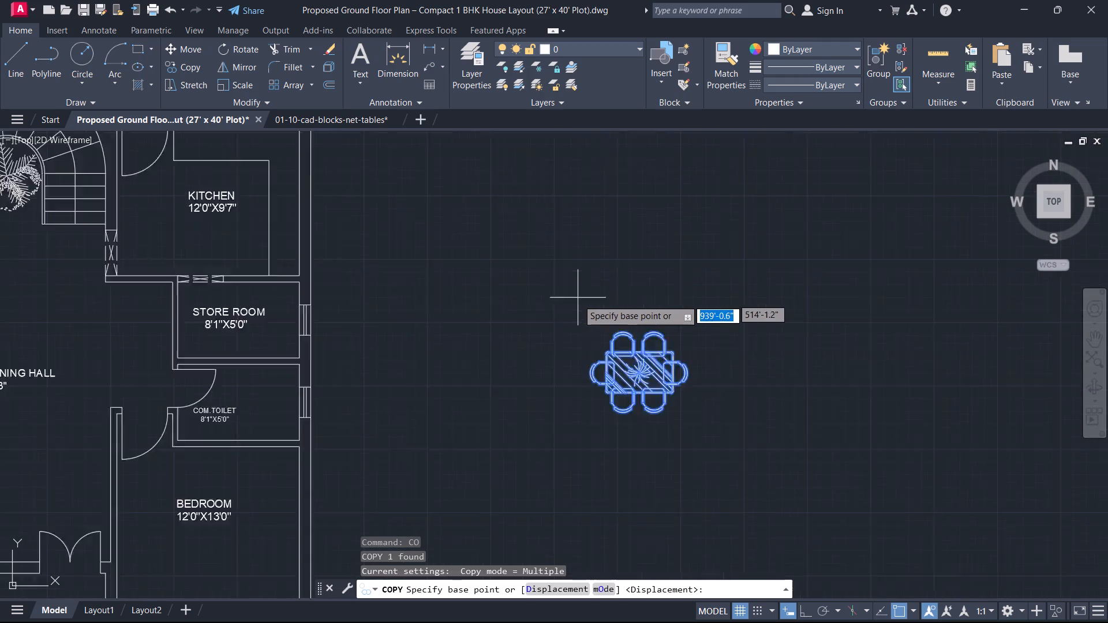
pyautogui.scroll(1, 638, 381)
pyautogui.scroll(1, 687, 436)
pyautogui.click(709, 438)
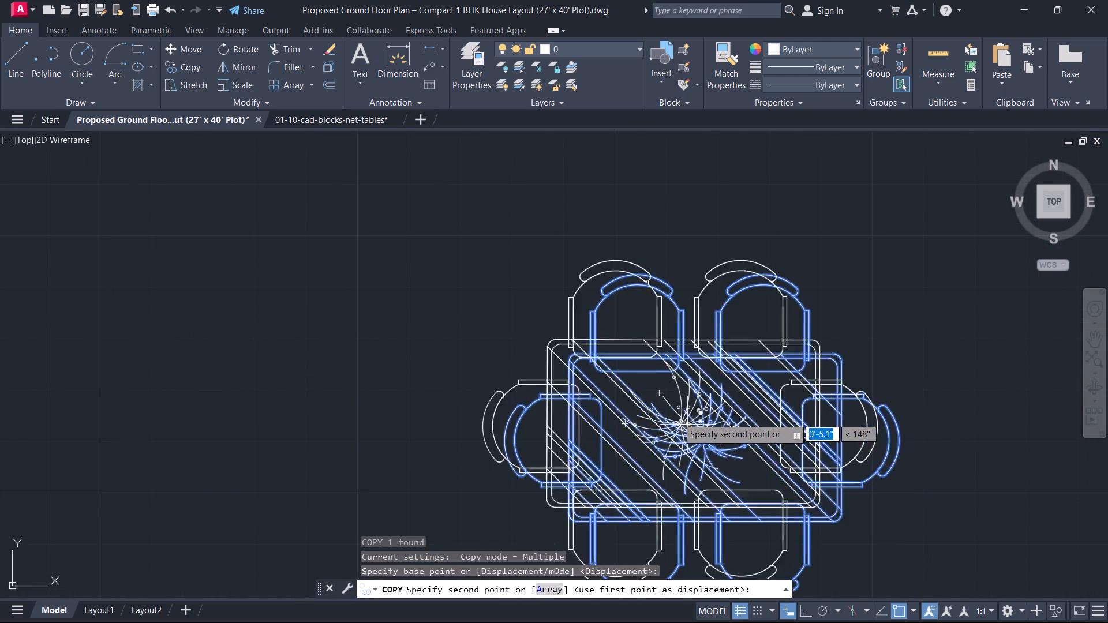
pyautogui.scroll(-2, 636, 392)
pyautogui.moveTo(634, 391); pyautogui.dragTo(844, 410, button='middle')
pyautogui.scroll(-2, 844, 410)
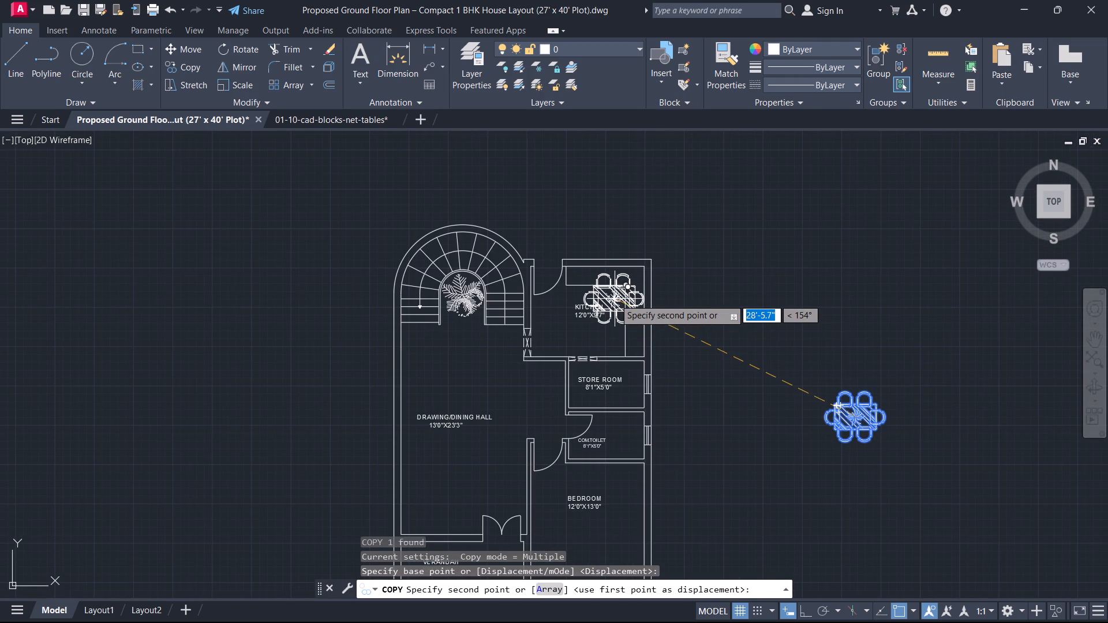
pyautogui.scroll(3, 458, 350)
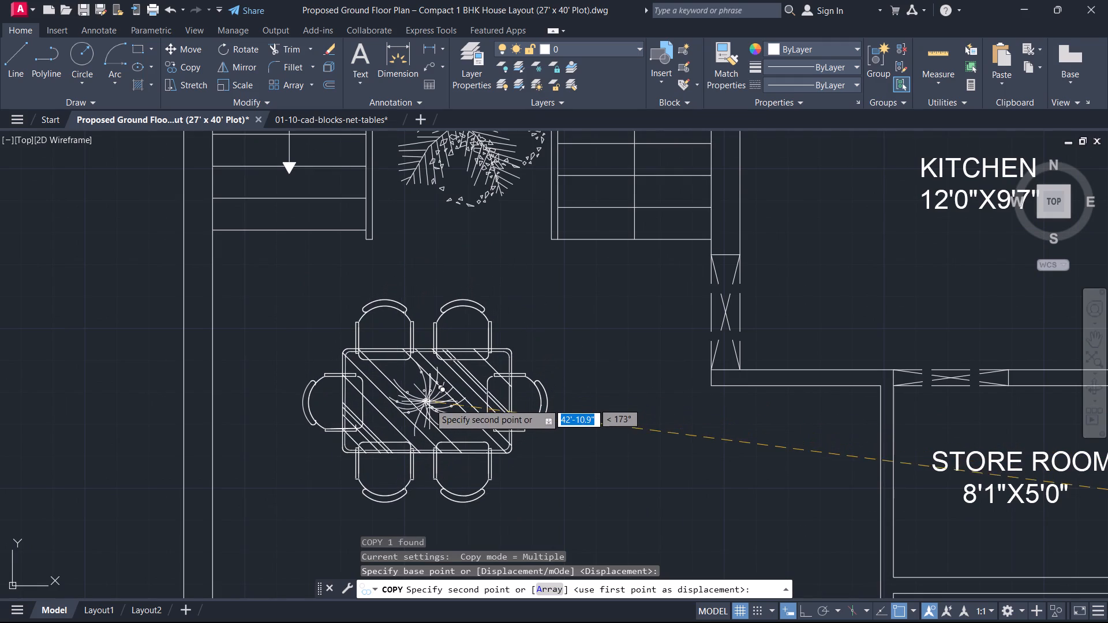
pyautogui.click(429, 405)
pyautogui.press('Escape')
# Scale up the dining set in the drawing/dining hall by a factor of about 1.3.
pyautogui.scroll(-1, 411, 411)
pyautogui.moveTo(411, 411); pyautogui.dragTo(446, 414, button='middle')
pyautogui.scroll(-1, 410, 412)
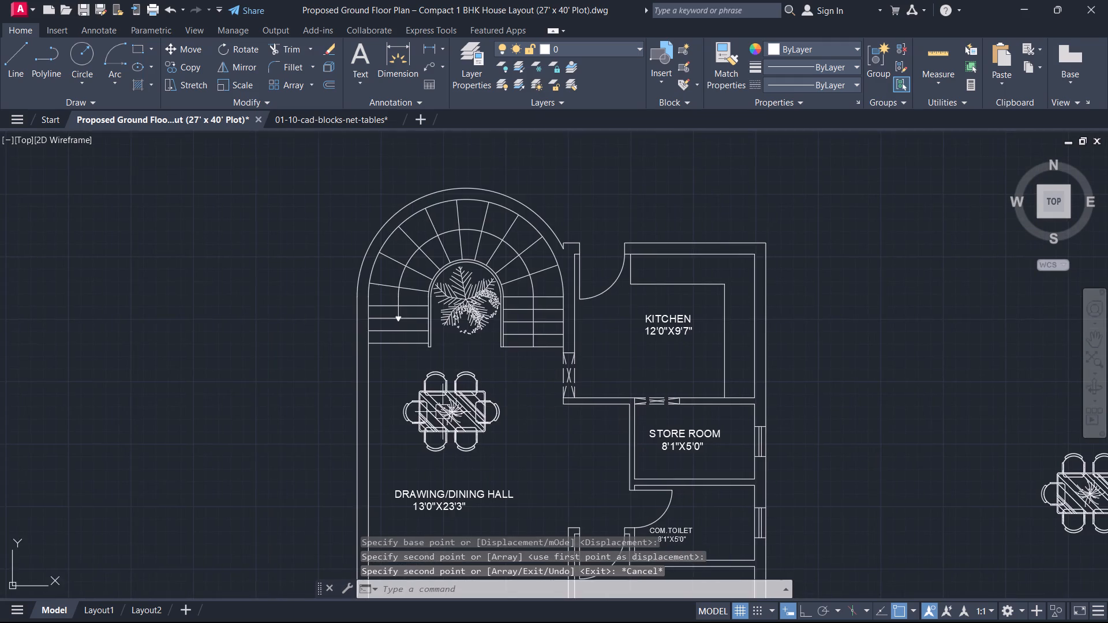
pyautogui.scroll(3, 399, 411)
pyautogui.click(513, 414)
pyautogui.press('s')
pyautogui.press('c')
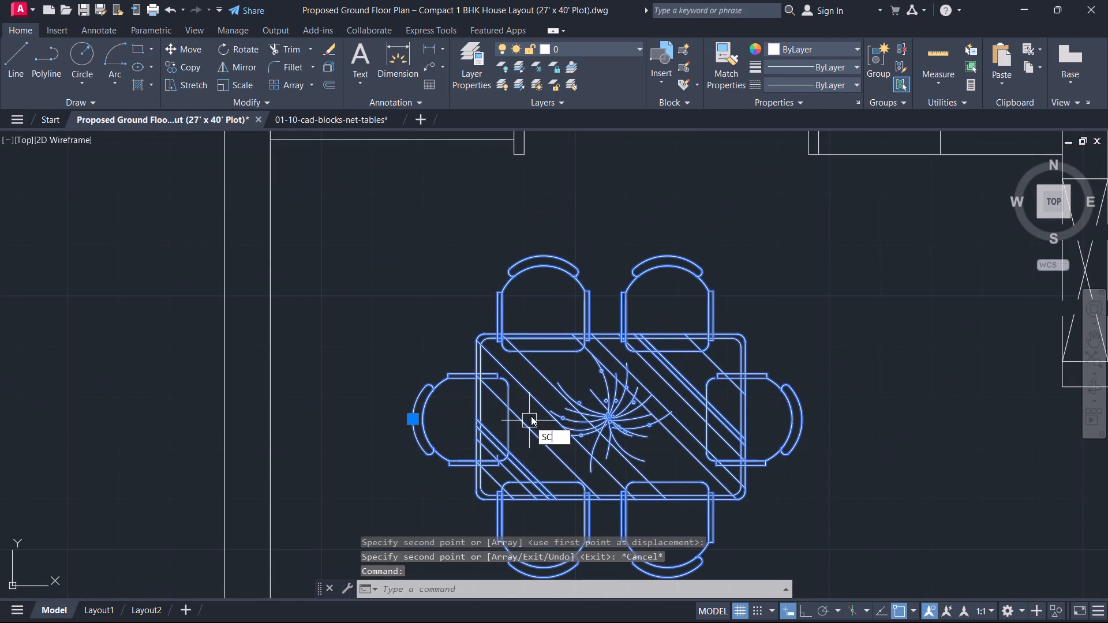
pyautogui.press('space')
pyautogui.click(538, 421)
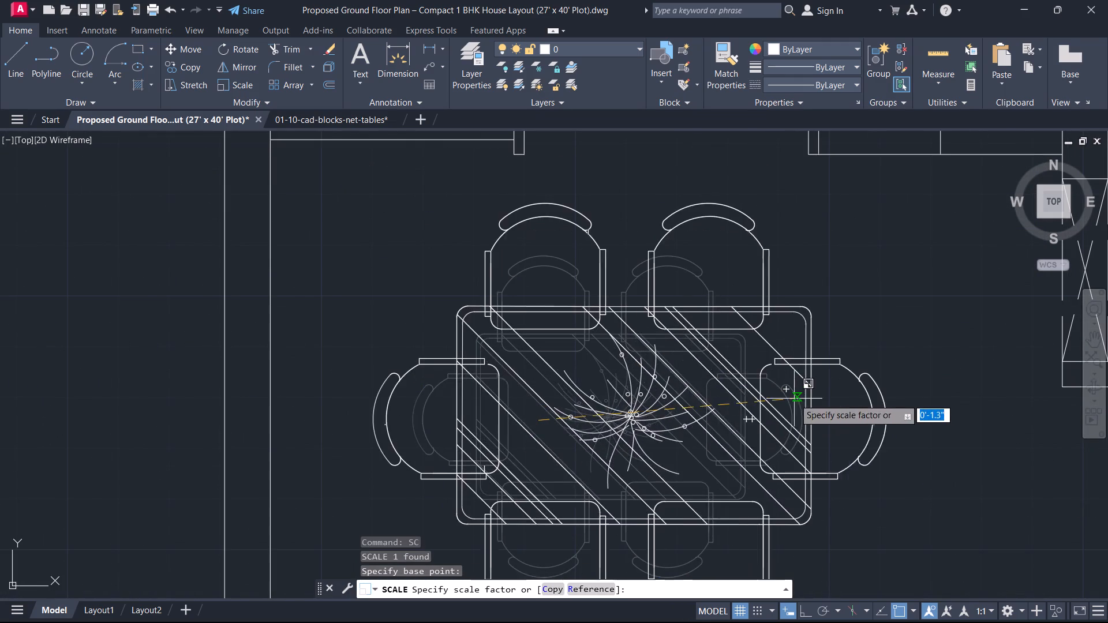
pyautogui.click(802, 399)
pyautogui.press('Escape')
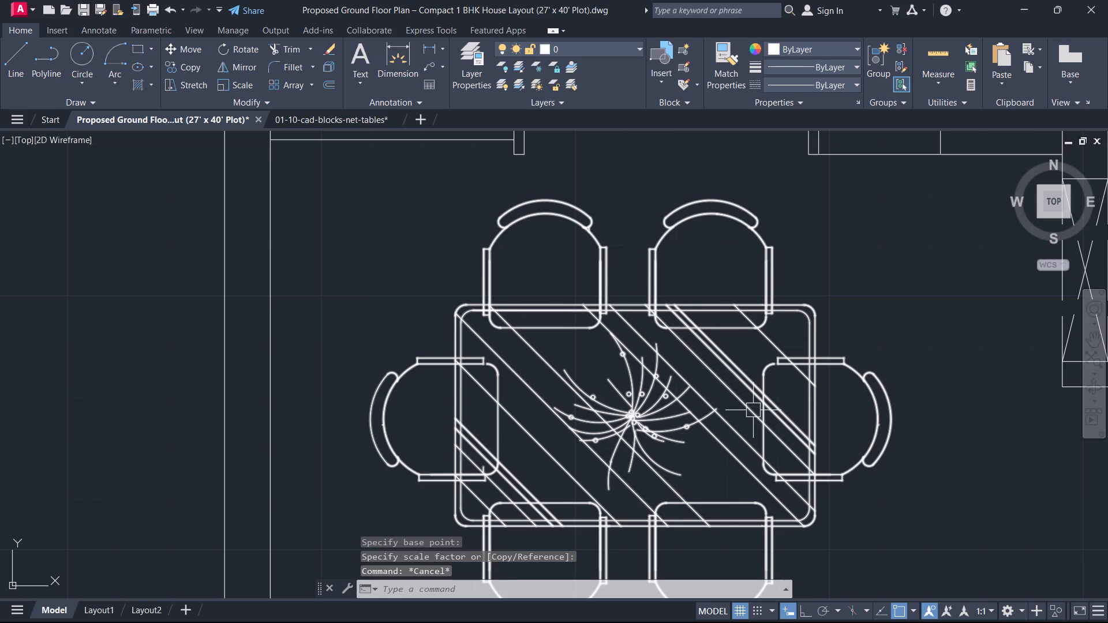
# Move the enlarged dining set a few inches towards the hall's outer side wall, away from the kitchen.
pyautogui.scroll(-2, 706, 376)
pyautogui.moveTo(706, 376); pyautogui.dragTo(626, 340, button='middle')
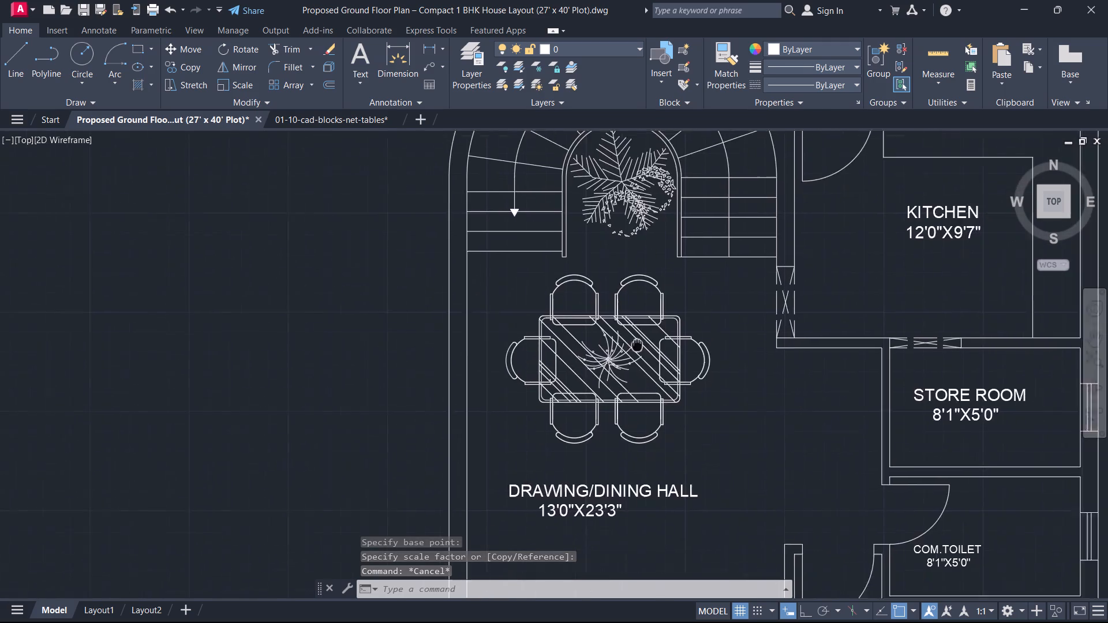
pyautogui.moveTo(626, 340); pyautogui.dragTo(388, 273, button='middle')
pyautogui.scroll(3, 361, 288)
pyautogui.click(360, 288)
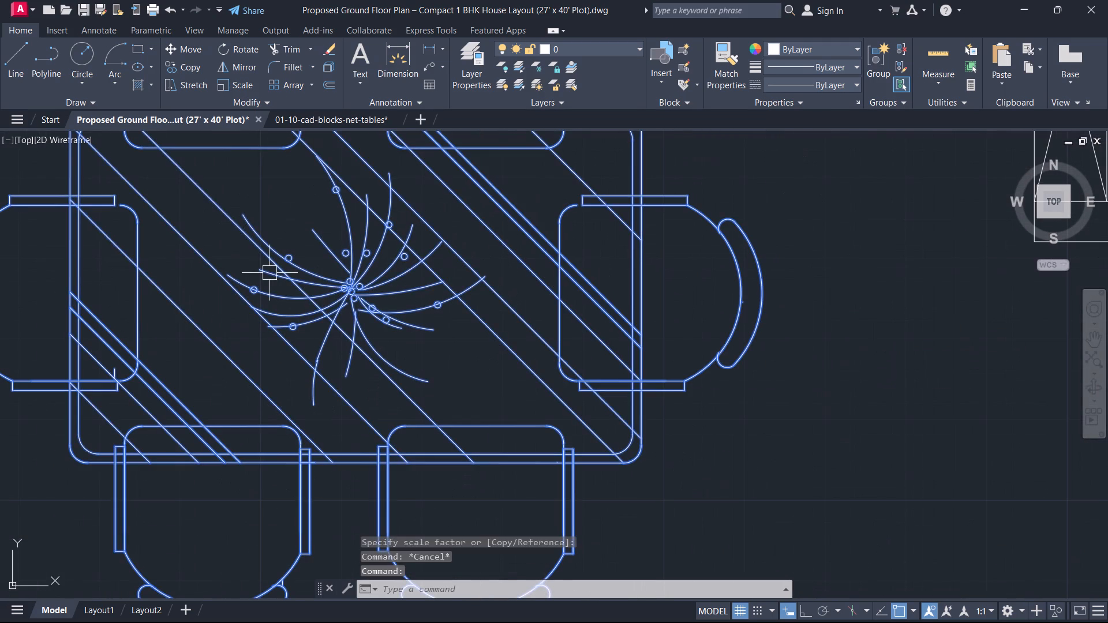
pyautogui.write('M')
pyautogui.press('space')
pyautogui.click(327, 292)
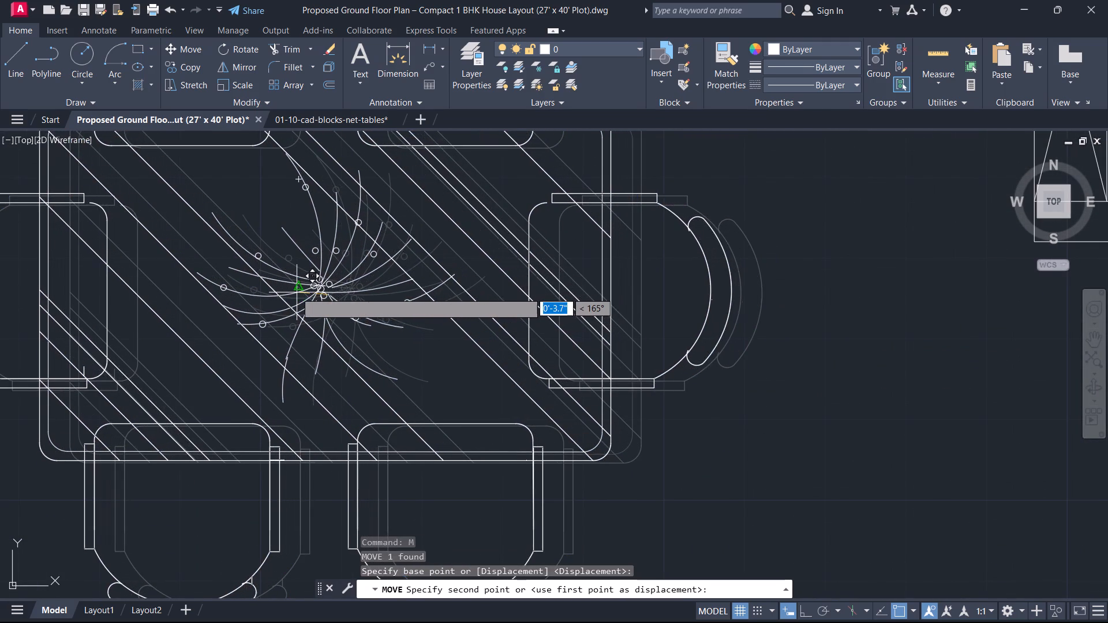
pyautogui.click(289, 293)
pyautogui.press('Escape')
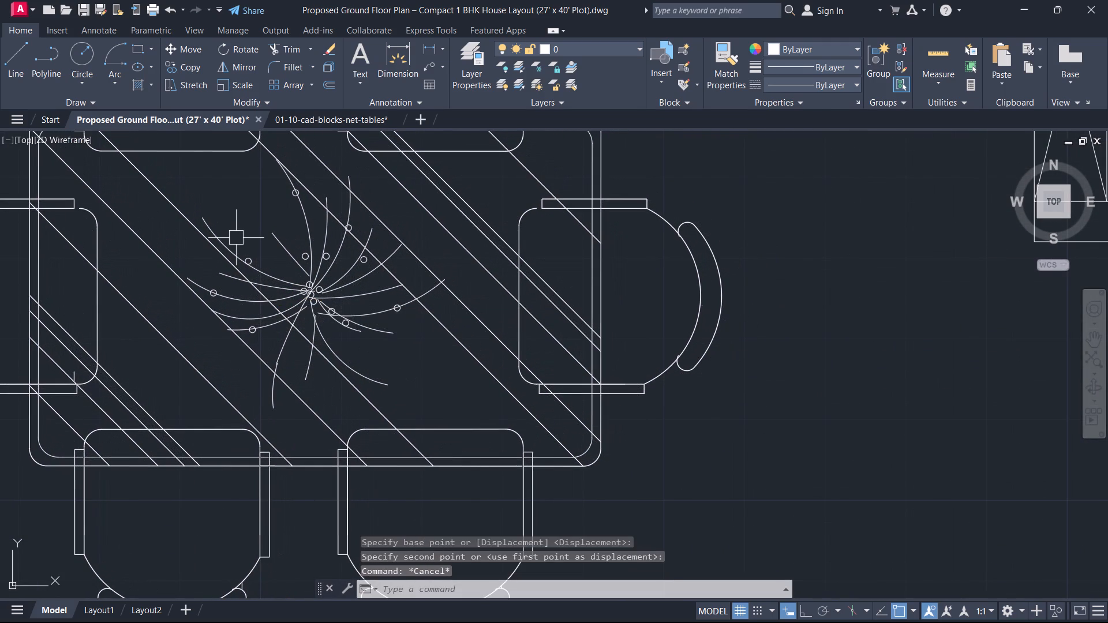
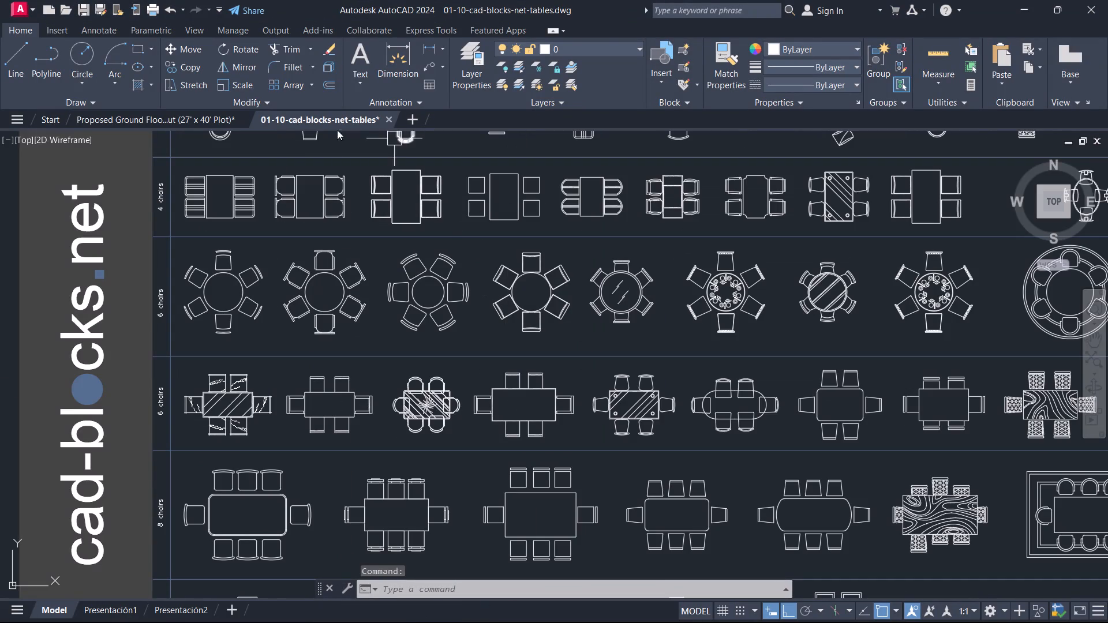
# Switch from the table blocks drawing to the Proposed Ground Floor Plan drawing for the 27' x 40' plot.
pyautogui.click(169, 117)
pyautogui.hotkey('alt', 'Tab')
pyautogui.hotkey('alt', 'Tab')
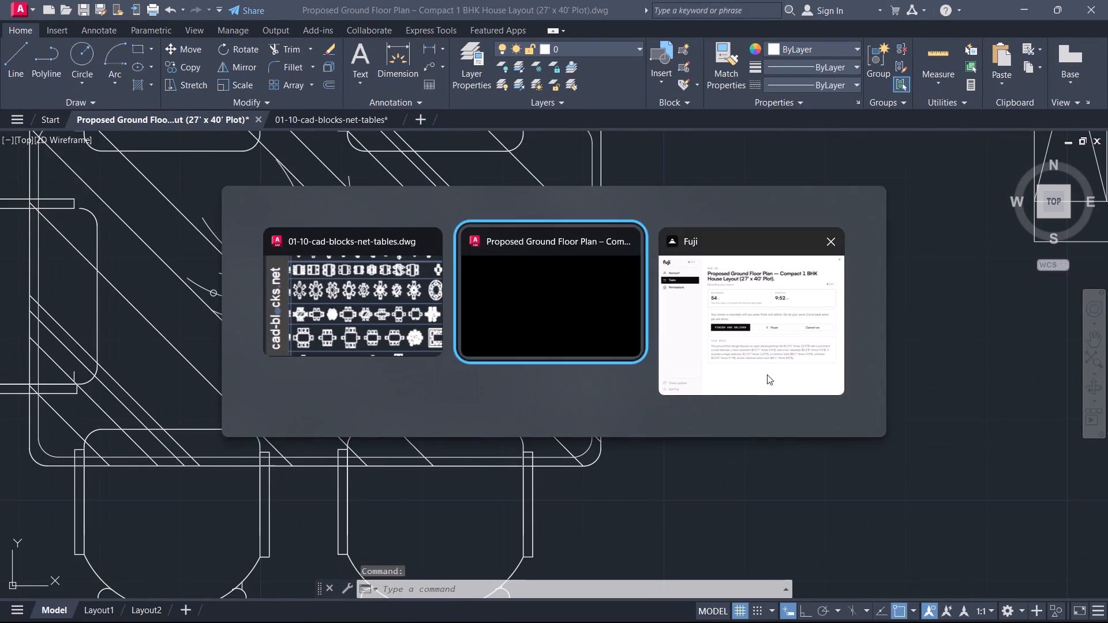
pyautogui.hotkey('alt', 'Tab')
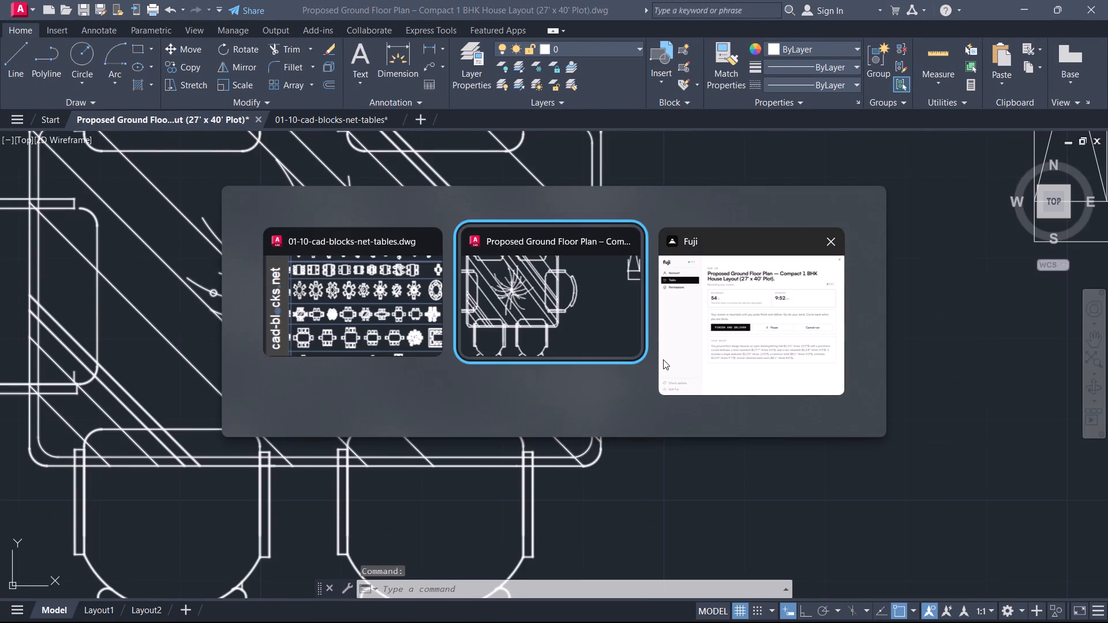
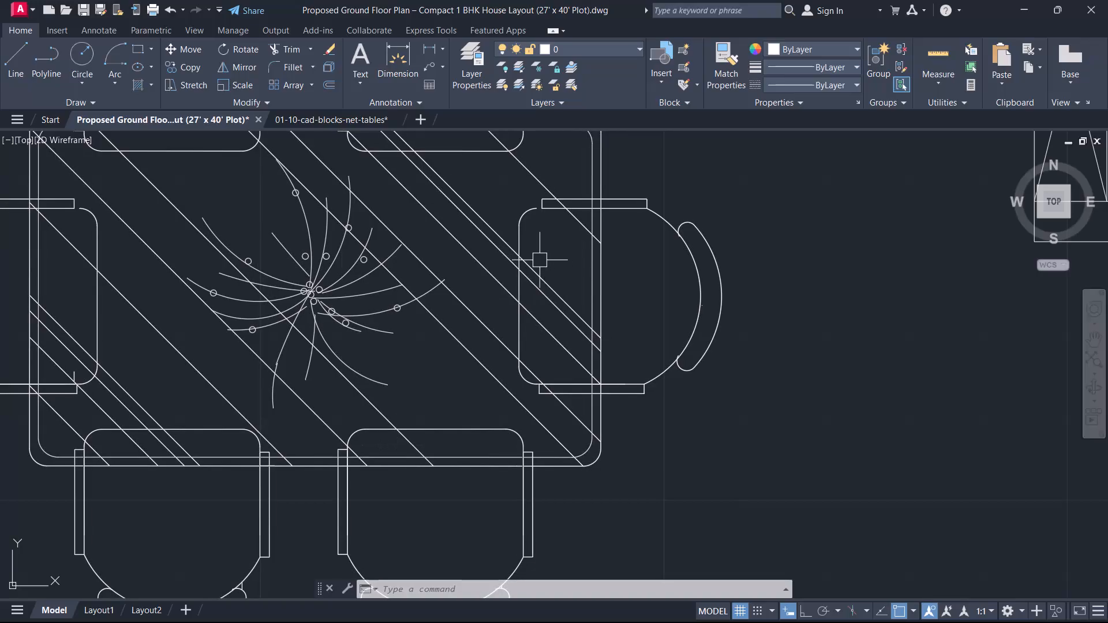
# Examine the floor plan around the drawing/dining hall to judge the free space for more furniture.
pyautogui.scroll(-4, 529, 322)
pyautogui.moveTo(531, 314); pyautogui.dragTo(568, 337, button='middle')
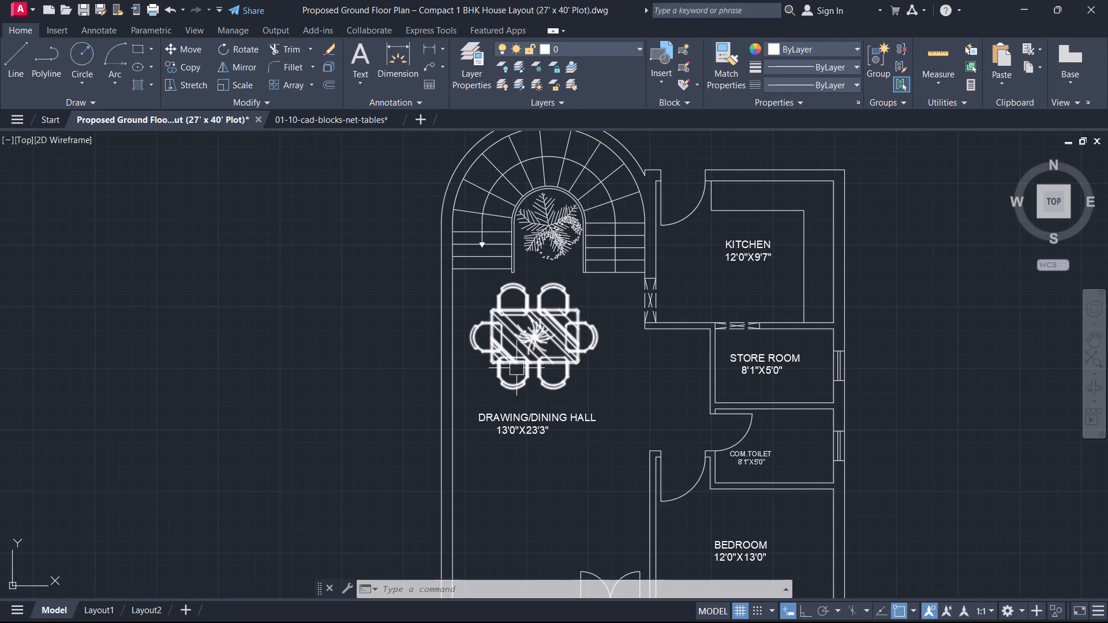
pyautogui.moveTo(581, 294); pyautogui.dragTo(587, 433, button='middle')
pyautogui.scroll(1, 581, 294)
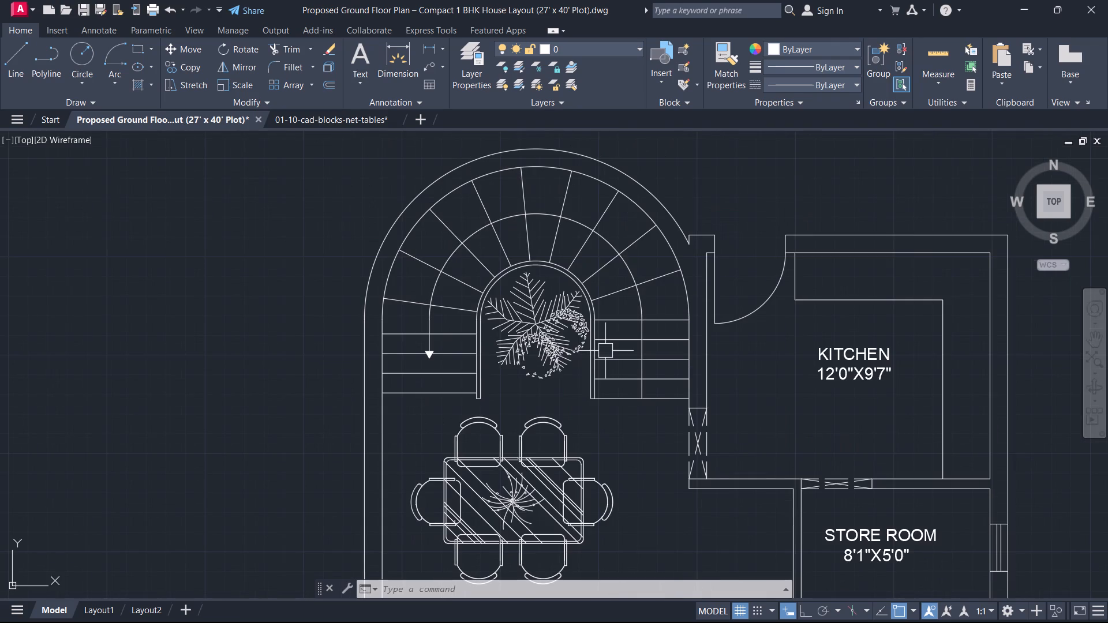
pyautogui.moveTo(598, 349); pyautogui.dragTo(667, 148, button='middle')
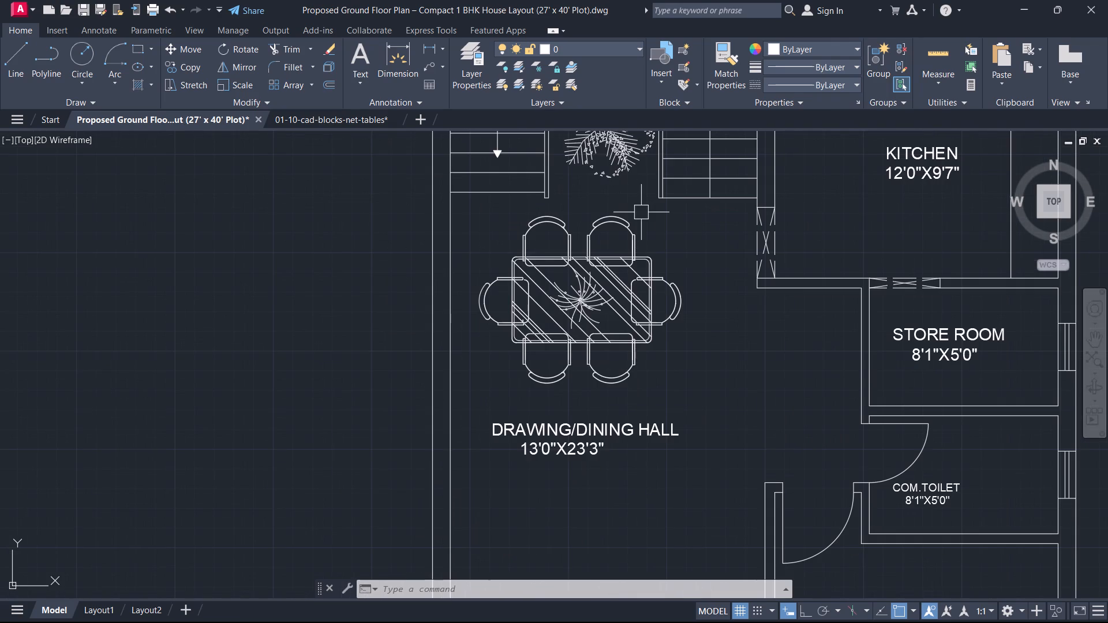
pyautogui.scroll(-1, 662, 212)
pyautogui.scroll(1, 603, 340)
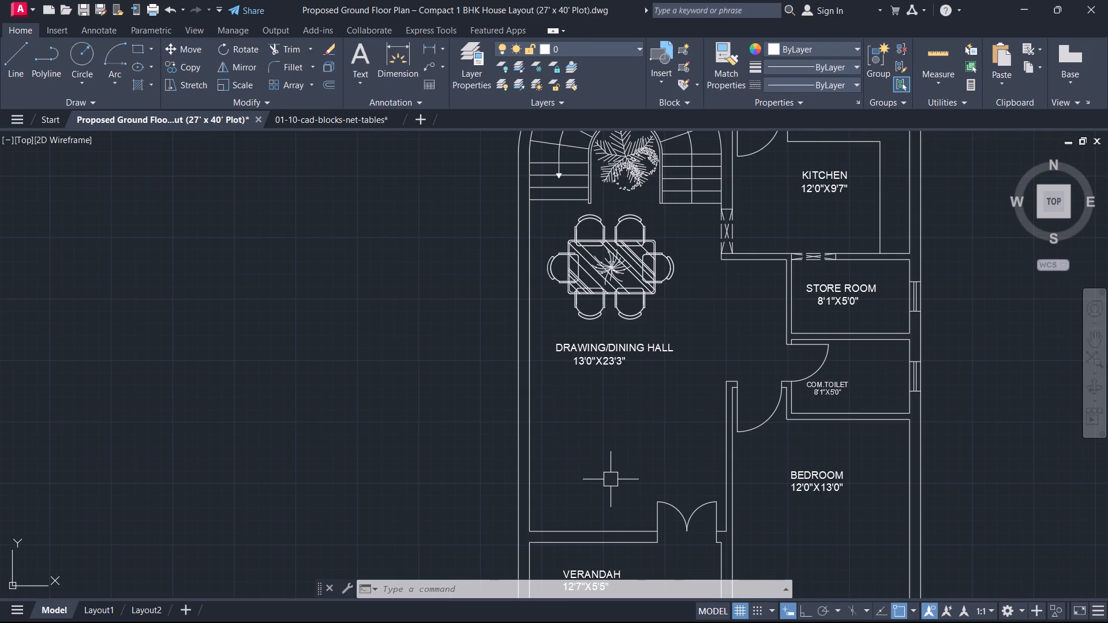
pyautogui.moveTo(612, 359); pyautogui.dragTo(558, 331, button='middle')
pyautogui.scroll(2, 612, 359)
pyautogui.scroll(-3, 527, 306)
pyautogui.scroll(1, 577, 355)
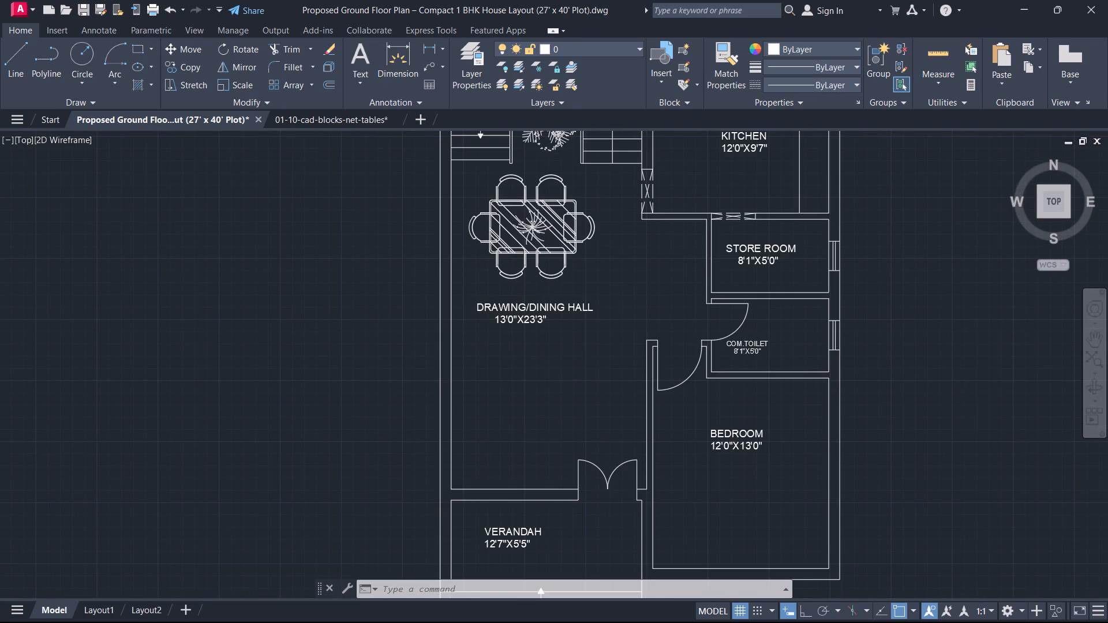
pyautogui.moveTo(594, 309); pyautogui.dragTo(542, 380, button='middle')
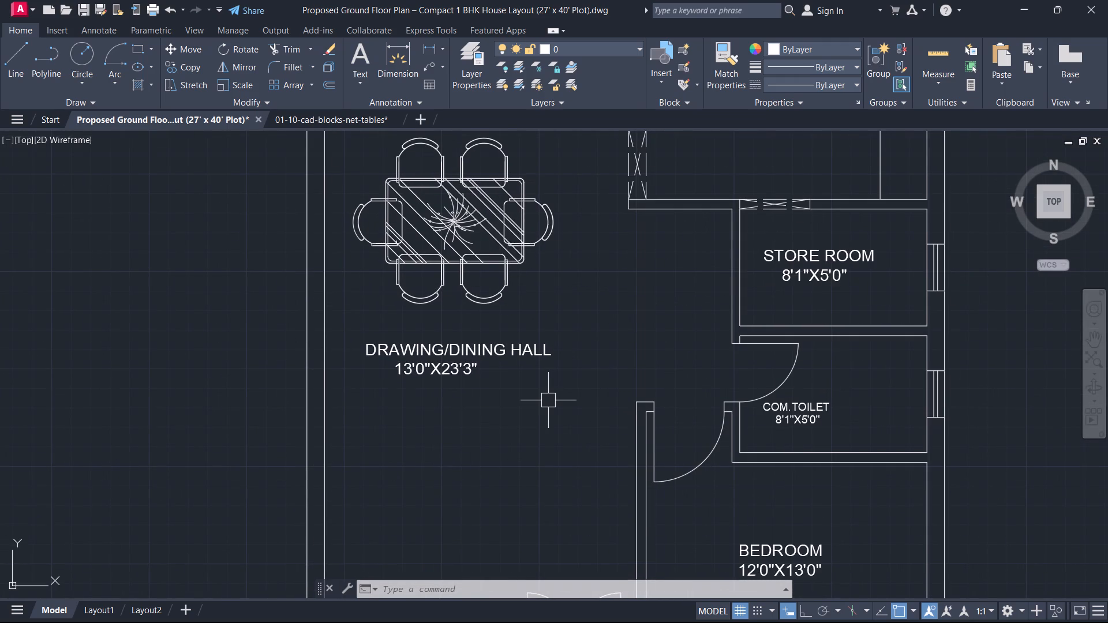
pyautogui.moveTo(548, 402); pyautogui.dragTo(462, 418, button='middle')
pyautogui.scroll(-1, 446, 423)
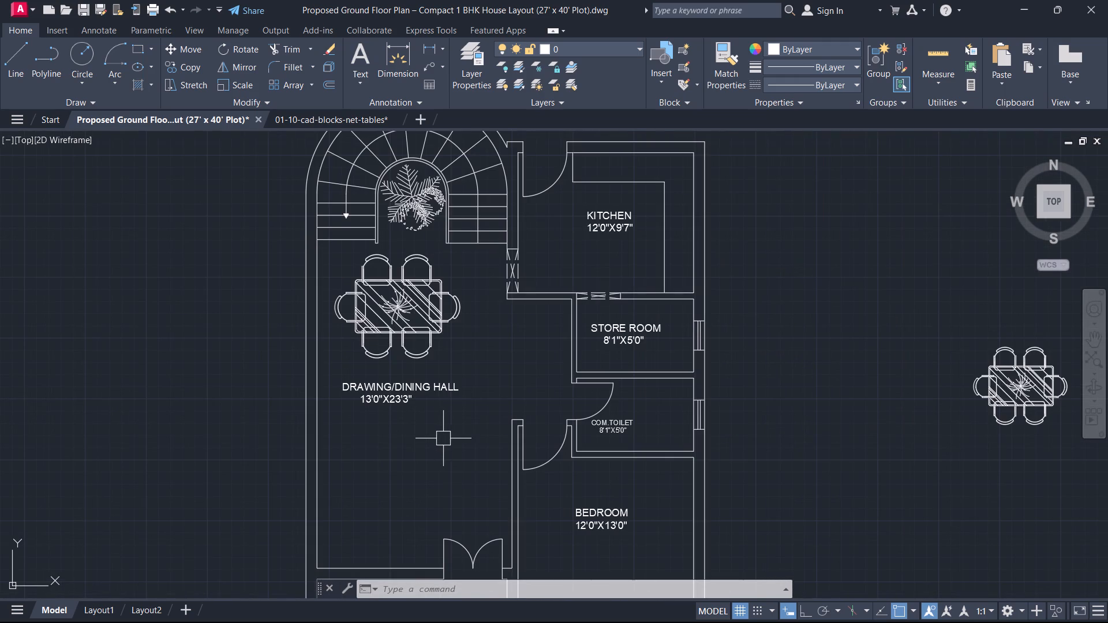
pyautogui.moveTo(457, 439); pyautogui.dragTo(548, 400, button='middle')
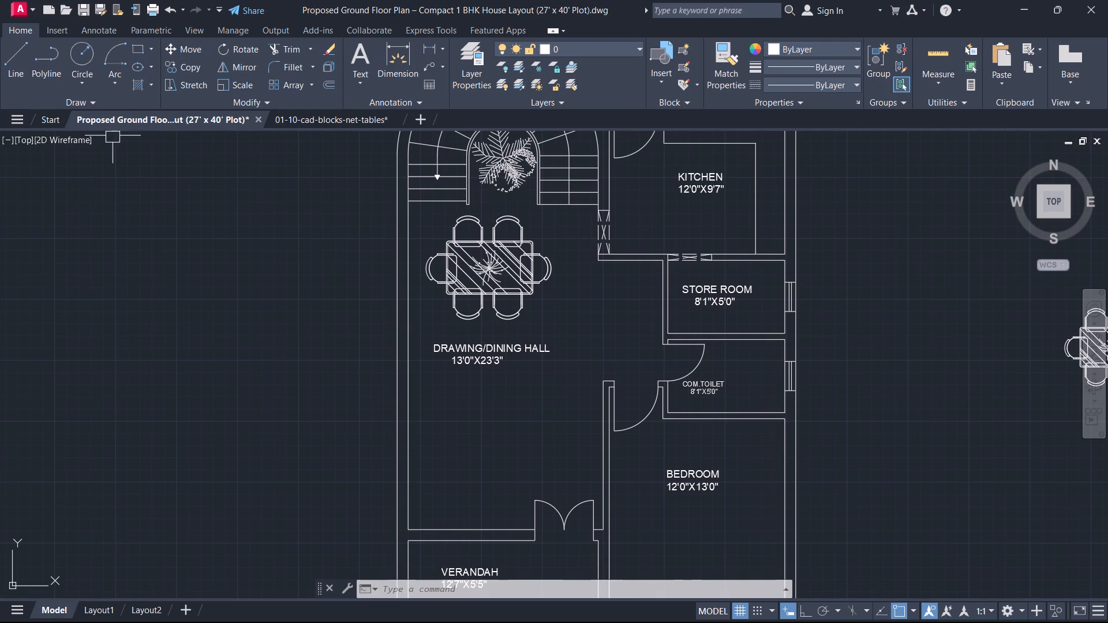
# Open the recent drawing 01-13-cad-blocks-net-sofa-armchairs-designs.
pyautogui.click(51, 114)
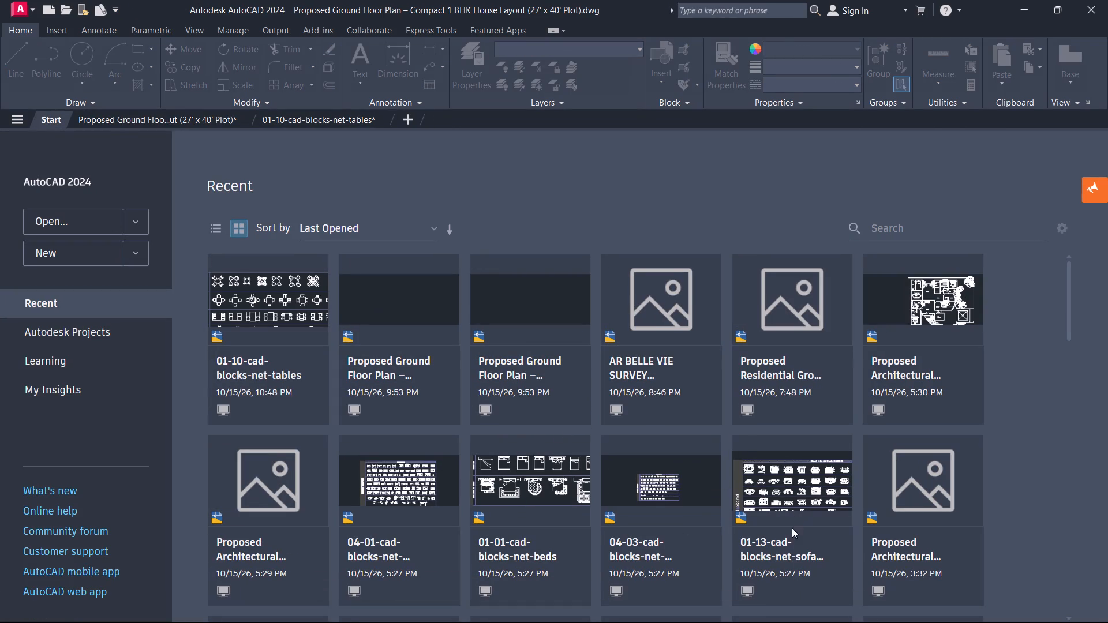
pyautogui.click(777, 536)
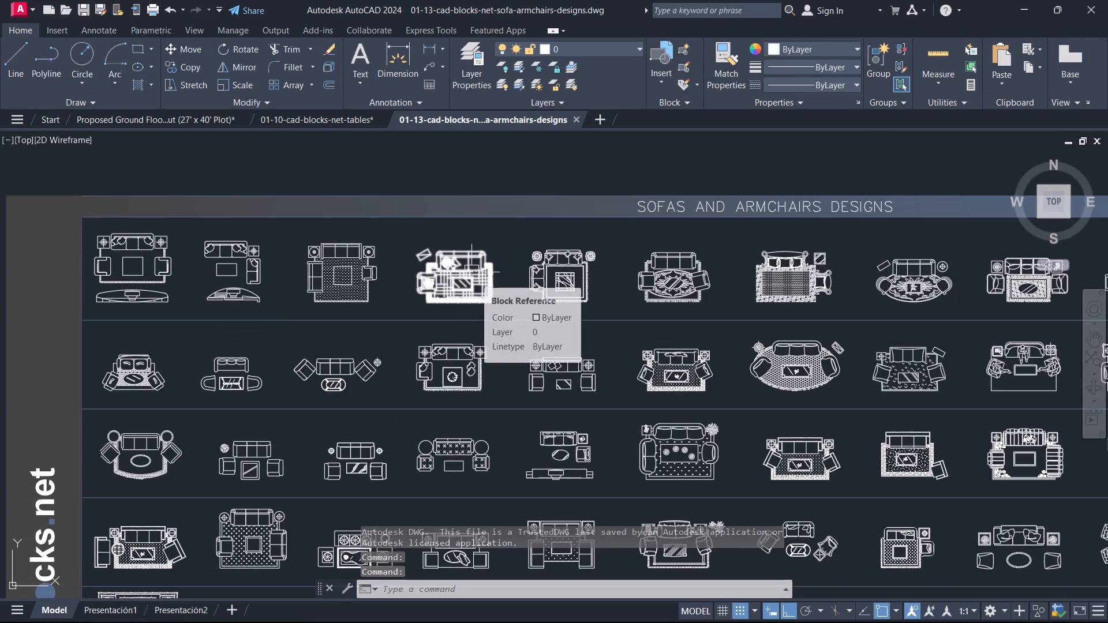
# Examine the sofa and armchair designs for a seating set that suits the drawing/dining hall.
pyautogui.scroll(-1, 577, 396)
pyautogui.moveTo(578, 406); pyautogui.dragTo(498, 285, button='middle')
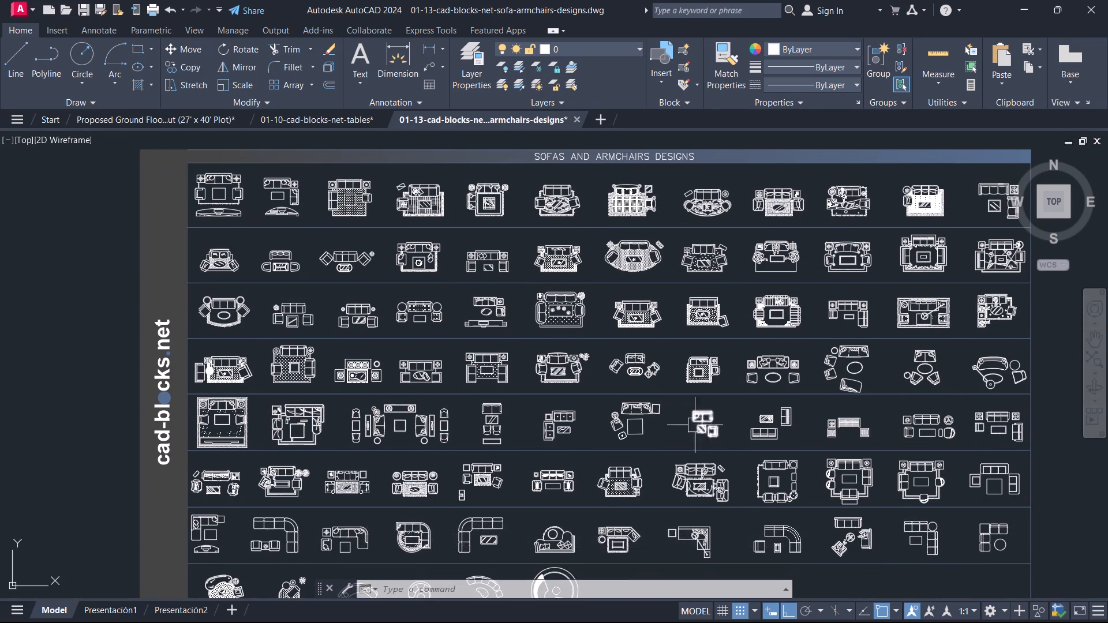
pyautogui.scroll(4, 634, 472)
pyautogui.moveTo(634, 472); pyautogui.dragTo(643, 298, button='middle')
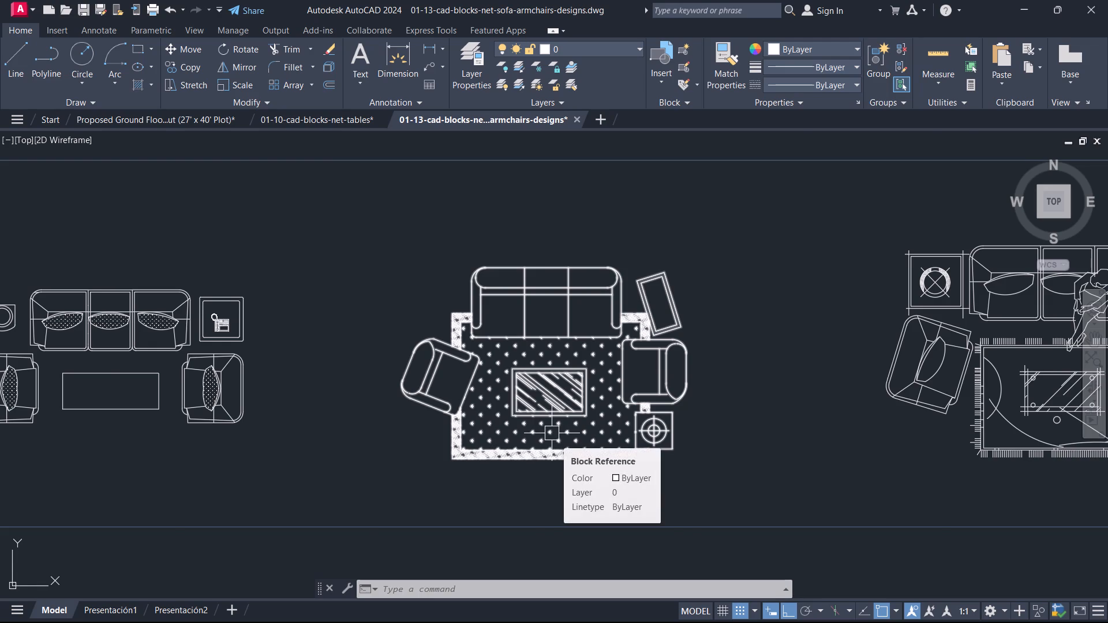
pyautogui.scroll(-2, 552, 433)
pyautogui.moveTo(366, 453); pyautogui.dragTo(684, 392, button='middle')
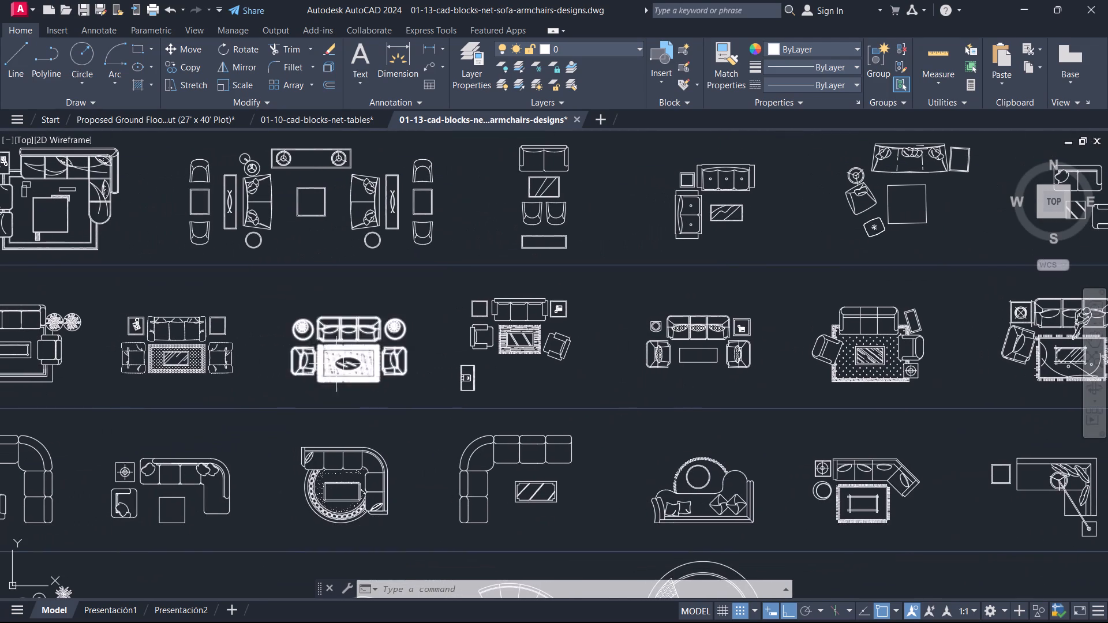
pyautogui.moveTo(426, 400); pyautogui.dragTo(586, 371, button='middle')
pyautogui.scroll(-1, 586, 371)
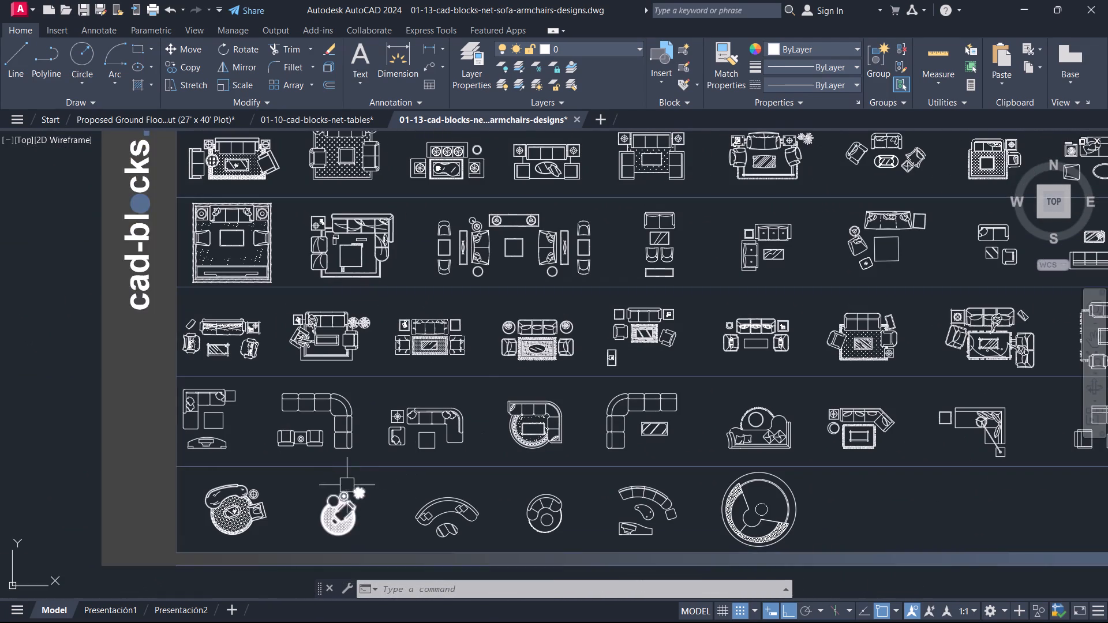
pyautogui.moveTo(544, 361); pyautogui.dragTo(332, 456, button='middle')
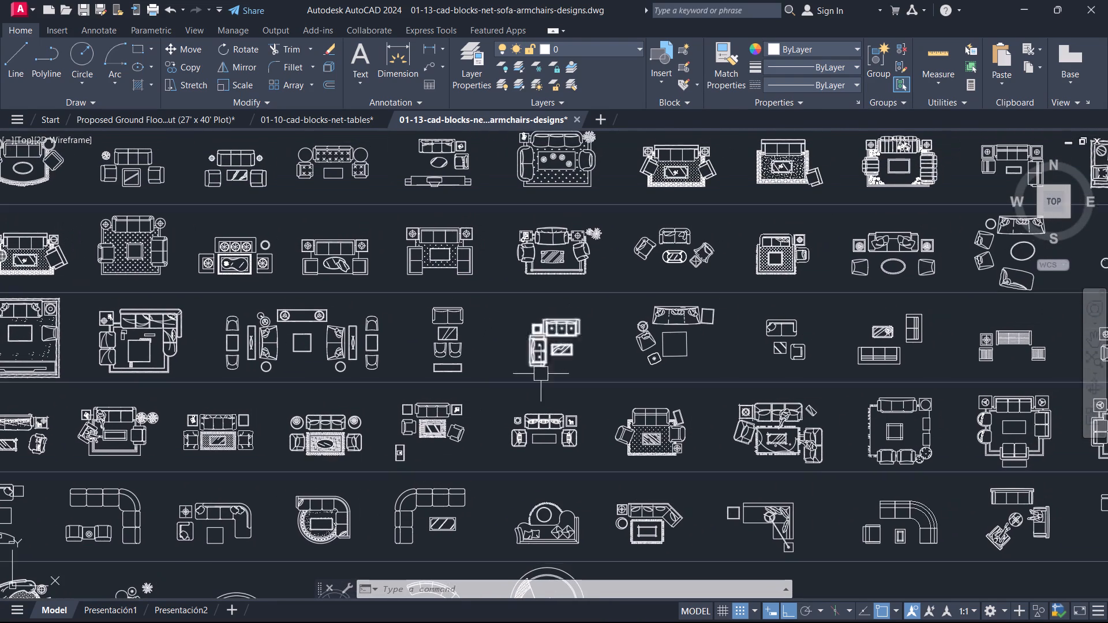
pyautogui.moveTo(547, 377); pyautogui.dragTo(357, 502, button='middle')
pyautogui.scroll(1, 388, 376)
pyautogui.moveTo(421, 326); pyautogui.dragTo(443, 391, button='middle')
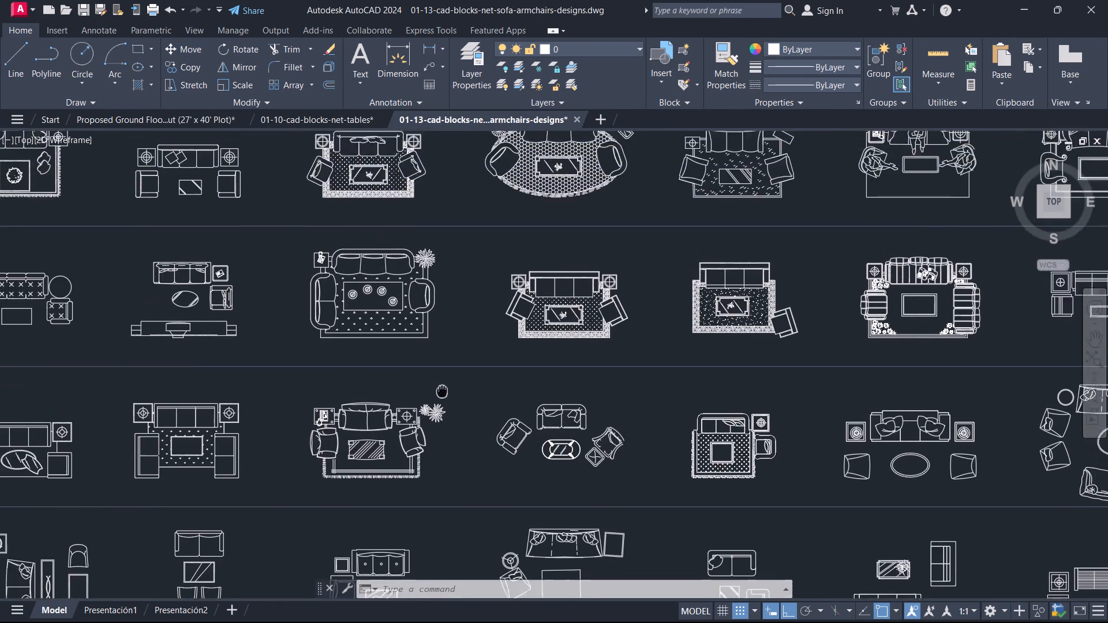
pyautogui.moveTo(443, 391); pyautogui.dragTo(632, 474, button='middle')
# Compare candidate sofa sets in the second and third rows, including the one with the ornate scrollwork rug.
pyautogui.click(582, 408)
pyautogui.scroll(-2, 448, 412)
pyautogui.moveTo(453, 417); pyautogui.dragTo(448, 416, button='middle')
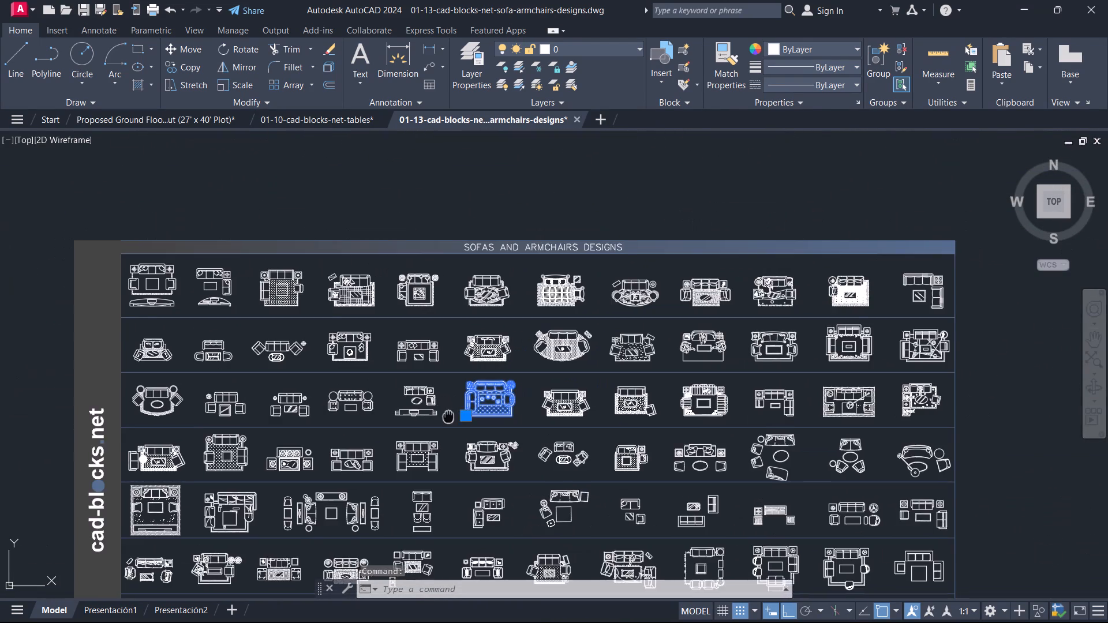
pyautogui.moveTo(448, 416); pyautogui.dragTo(336, 437, button='middle')
pyautogui.scroll(2, 677, 372)
pyautogui.scroll(2, 813, 374)
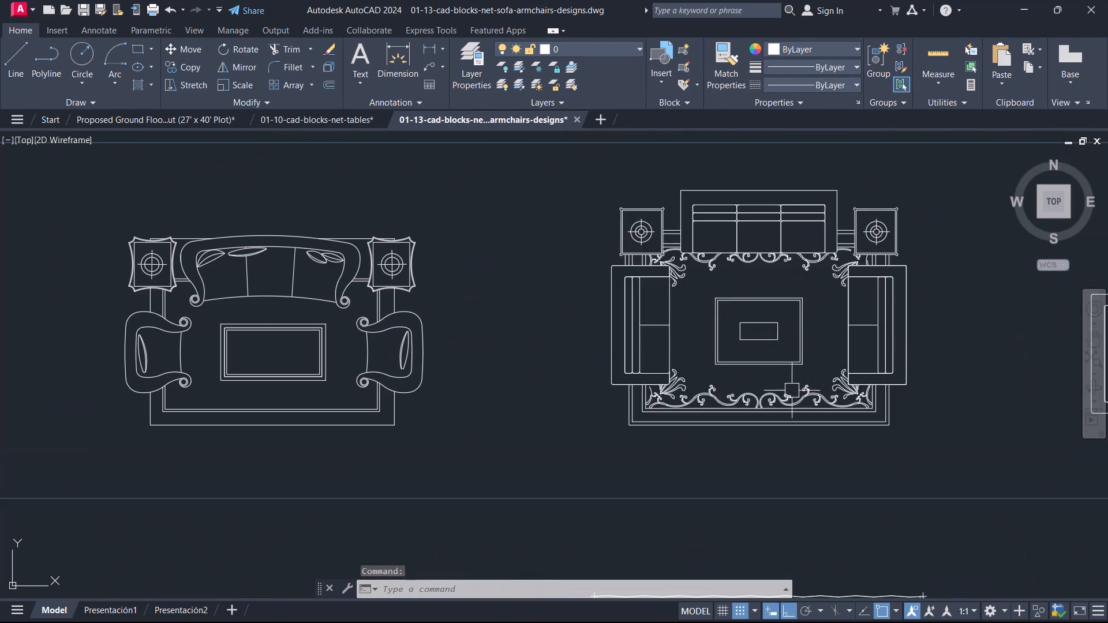
pyautogui.click(787, 394)
pyautogui.scroll(-5, 642, 405)
pyautogui.press('Escape')
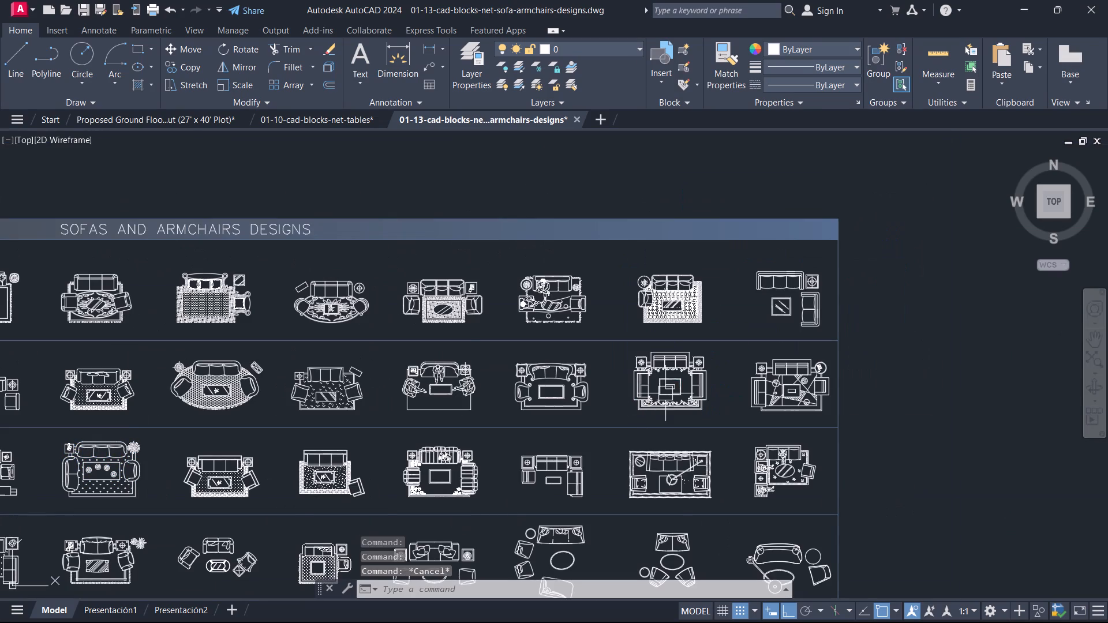
pyautogui.scroll(2, 583, 411)
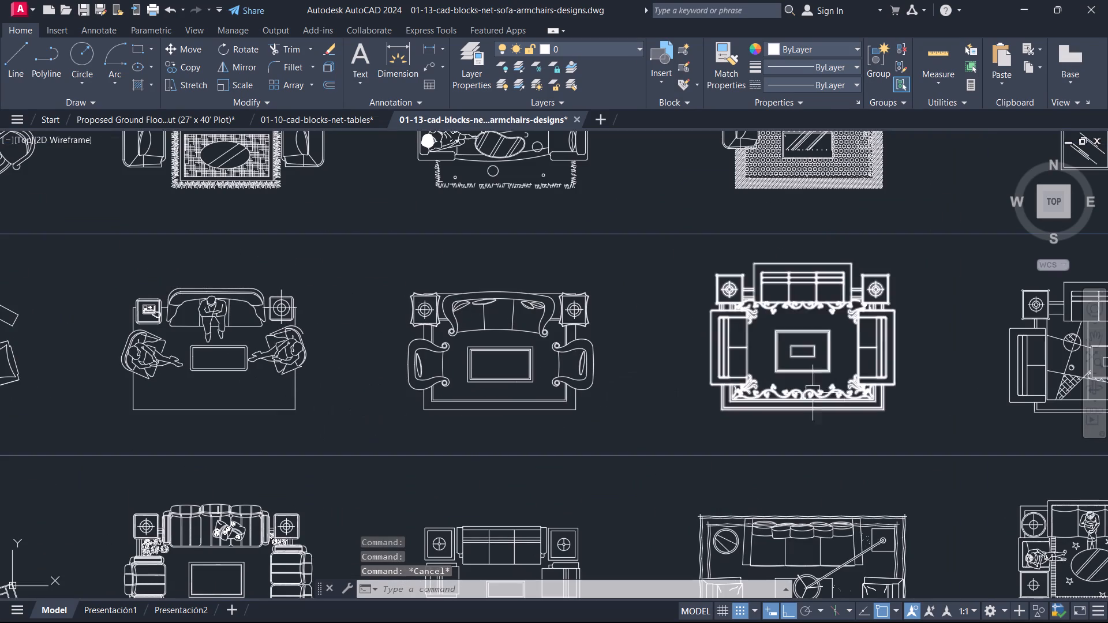
pyautogui.click(861, 383)
pyautogui.scroll(-1, 732, 406)
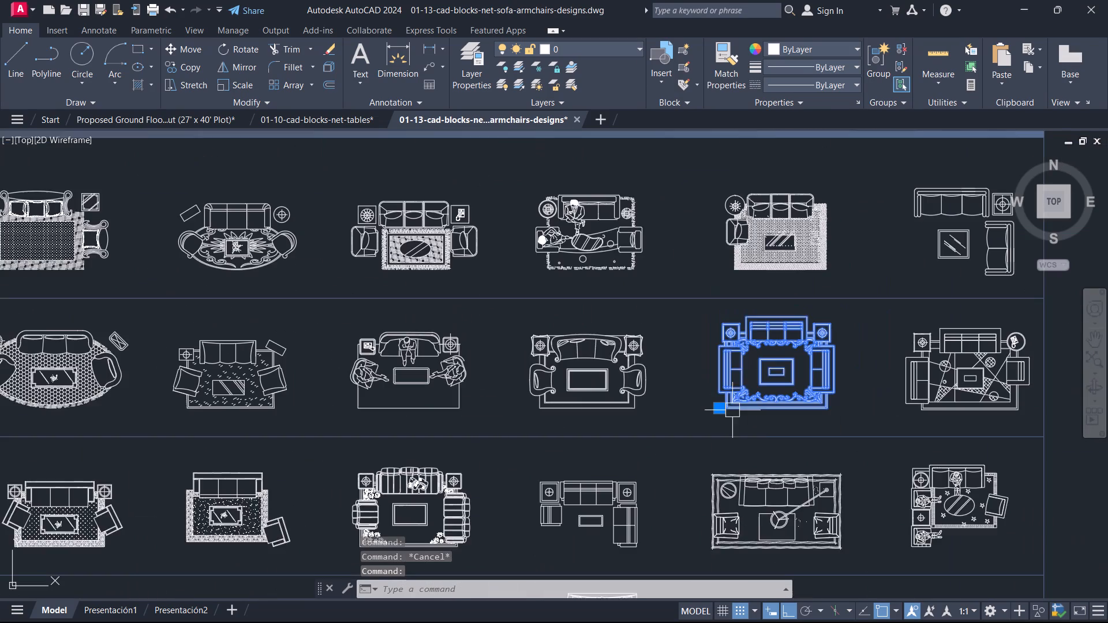
pyautogui.moveTo(749, 515); pyautogui.dragTo(694, 356, button='middle')
pyautogui.scroll(2, 694, 356)
pyautogui.moveTo(746, 355); pyautogui.dragTo(355, 356, button='middle')
pyautogui.scroll(-2, 375, 408)
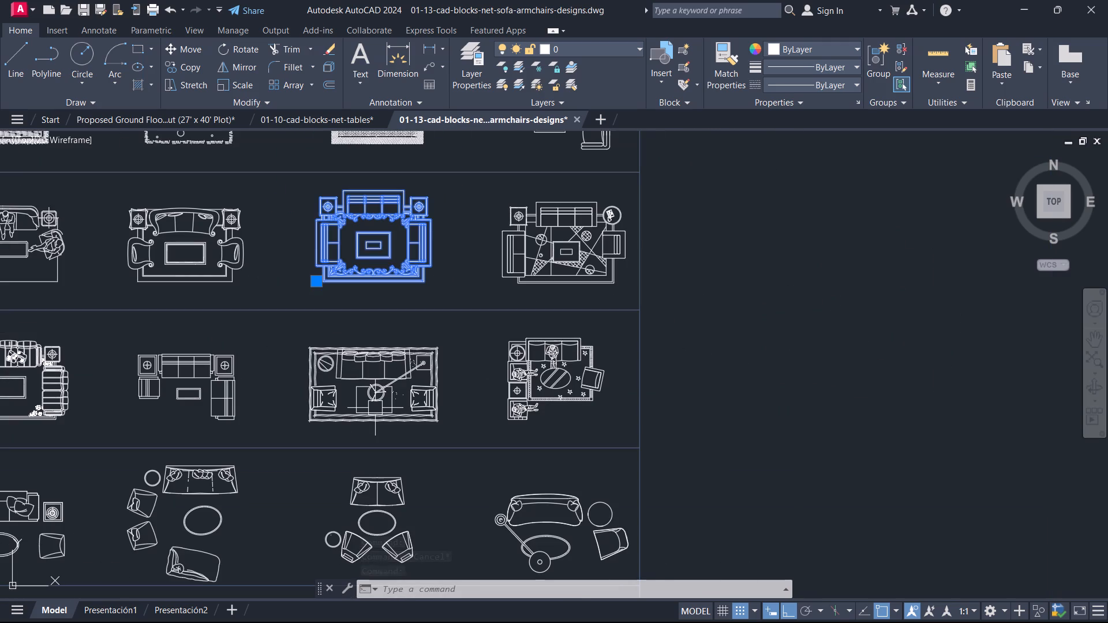
pyautogui.press('Escape')
# Copy the sofa set on the wavy-edged rectangular rug into the Proposed Ground Floor Plan drawing, beside the house plan.
pyautogui.click(375, 408)
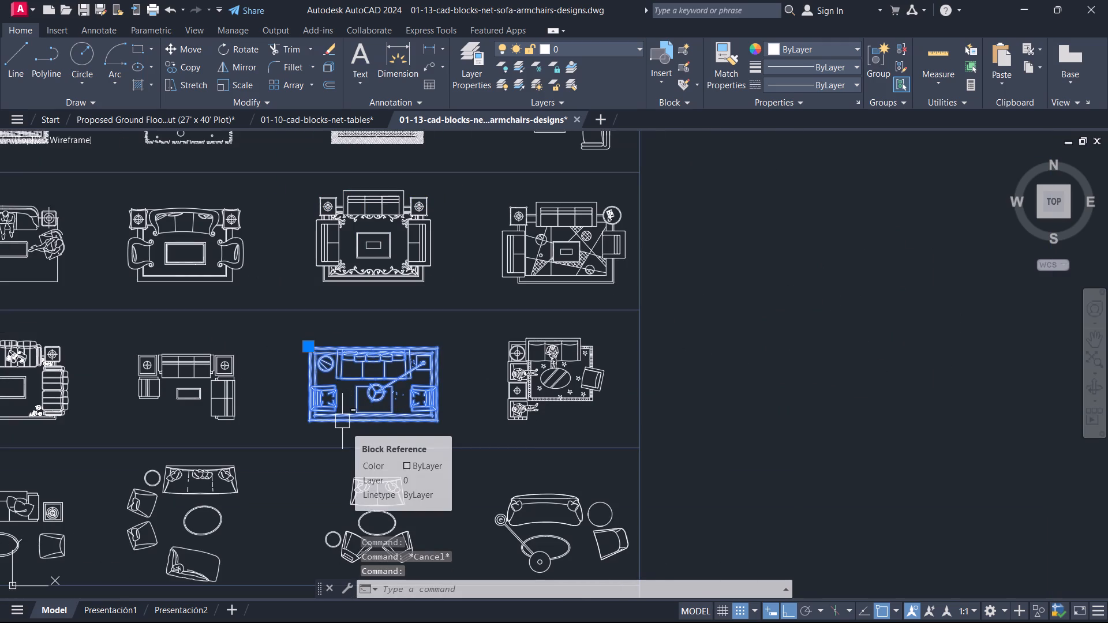
pyautogui.click(342, 421)
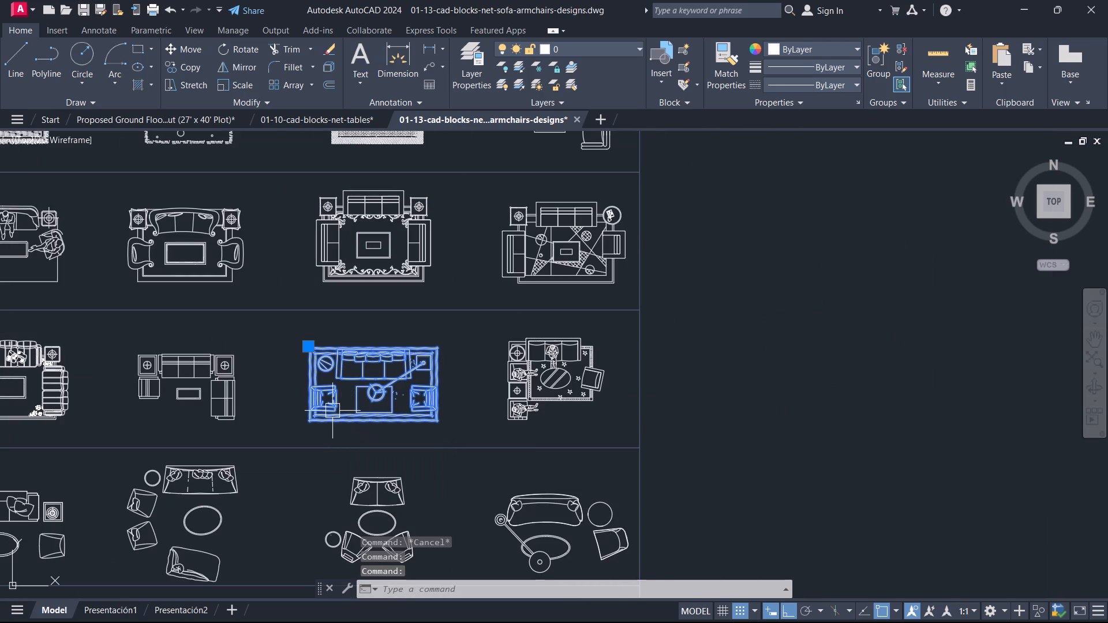
pyautogui.hotkey('ctrl', 'c')
pyautogui.click(184, 126)
pyautogui.hotkey('ctrl', 'v')
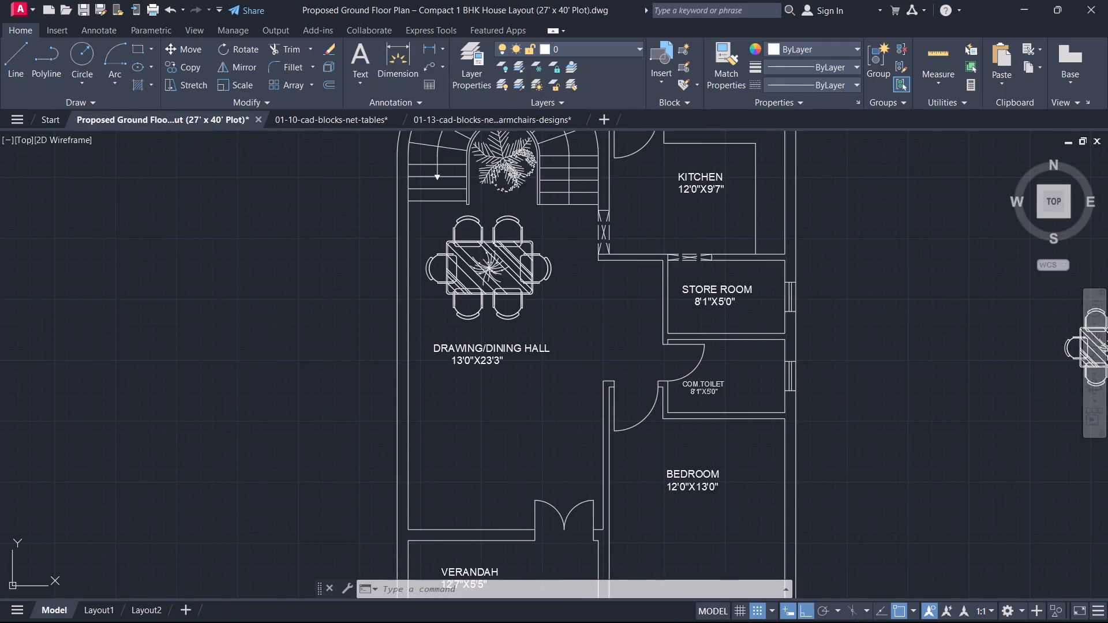
pyautogui.scroll(-8, 521, 355)
pyautogui.click(692, 406)
pyautogui.press('Escape')
# Scale the pasted sofa set down from its lower-left corner until its size suits the house plan.
pyautogui.click(754, 386)
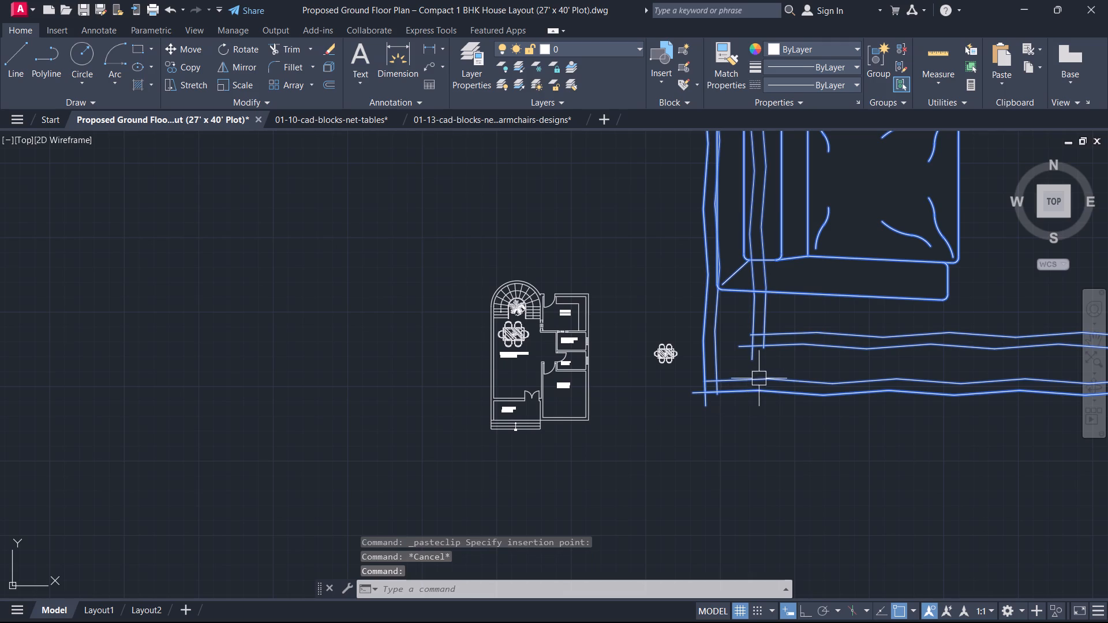
pyautogui.write('SC')
pyautogui.press('space')
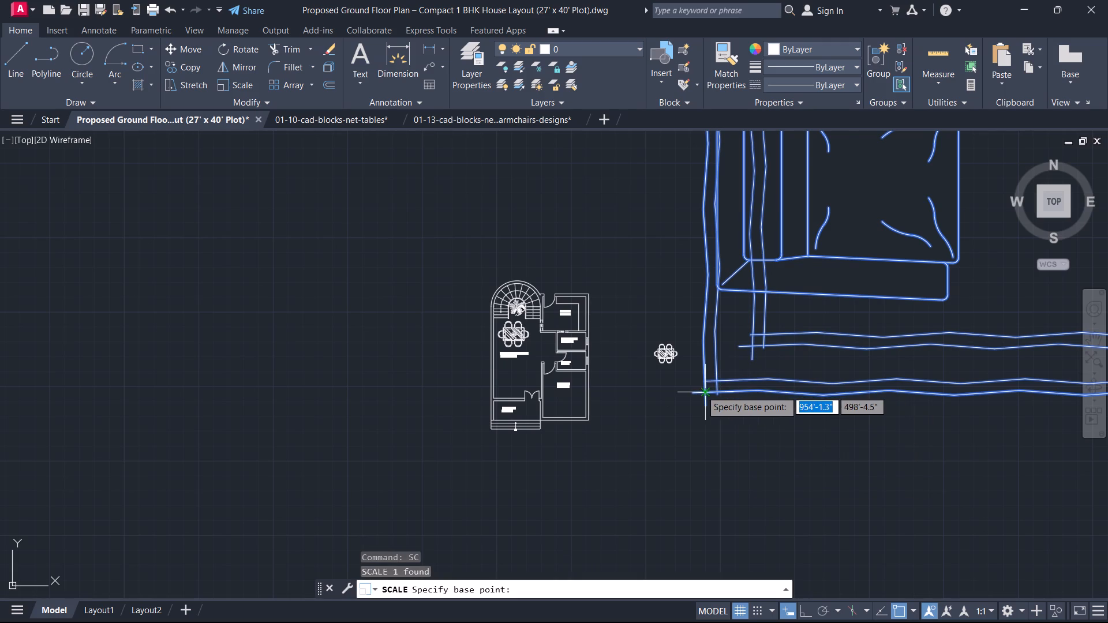
pyautogui.scroll(2, 684, 393)
pyautogui.click(730, 398)
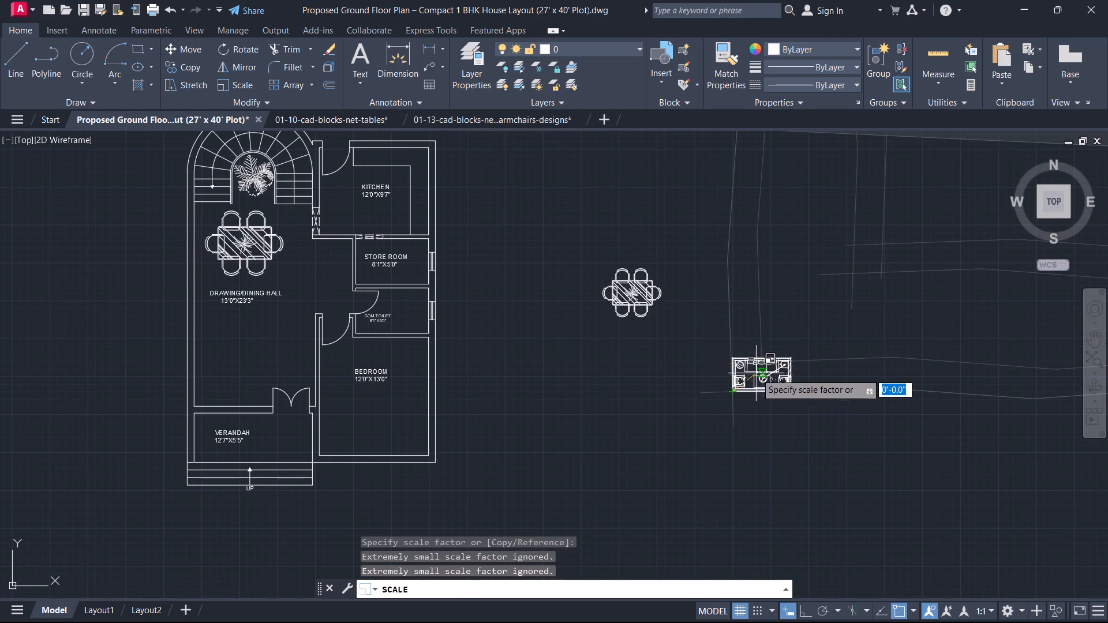
pyautogui.scroll(2, 764, 358)
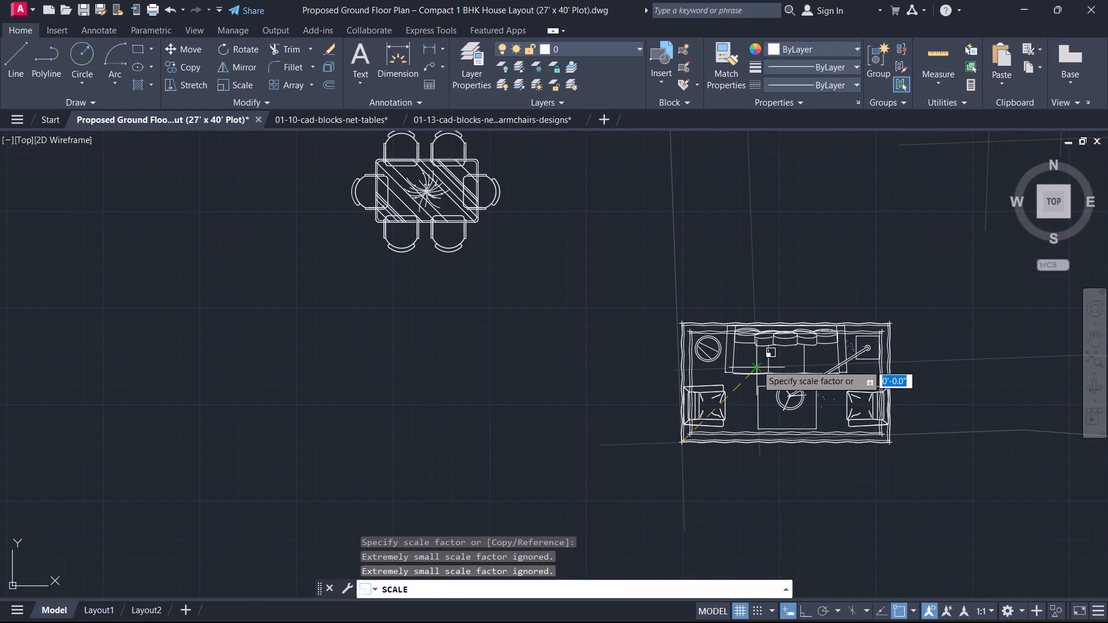
pyautogui.click(757, 365)
pyautogui.press('Escape')
# Rotate the scaled sofa set 90° counterclockwise with Ortho on, so that its long side runs vertically.
pyautogui.scroll(-6, 750, 377)
pyautogui.click(757, 389)
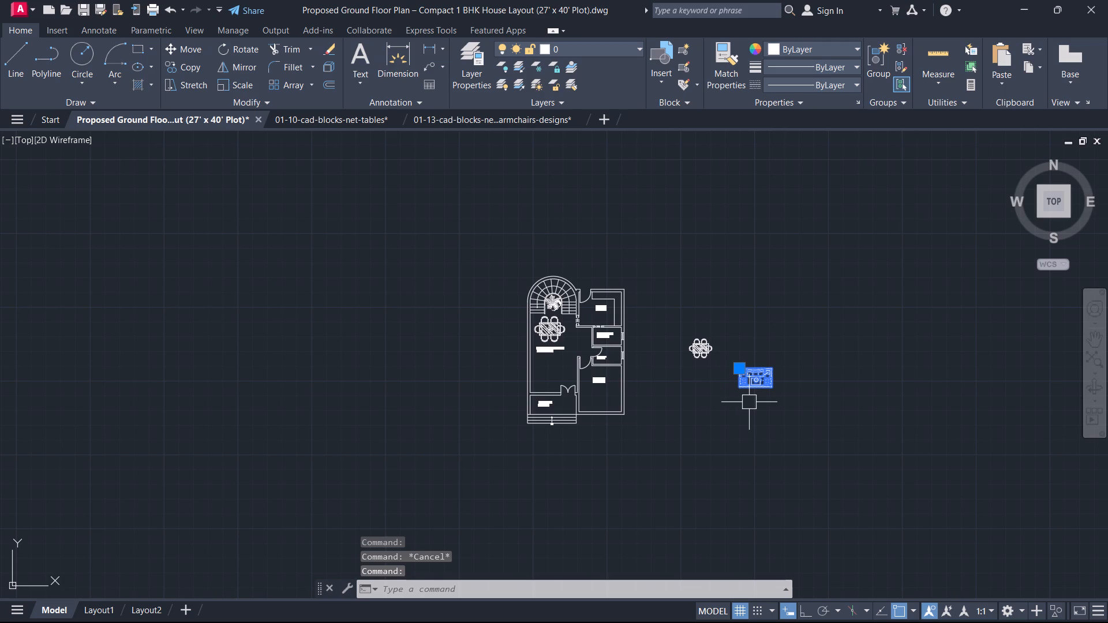
pyautogui.press('r')
pyautogui.write('O')
pyautogui.press('space')
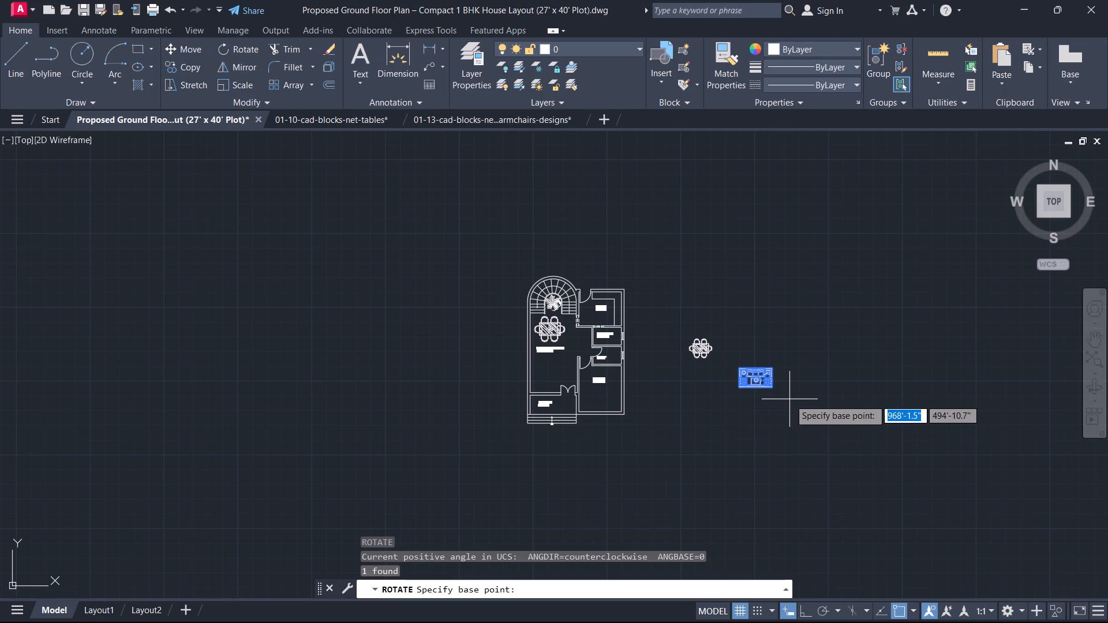
pyautogui.scroll(3, 810, 384)
pyautogui.click(673, 337)
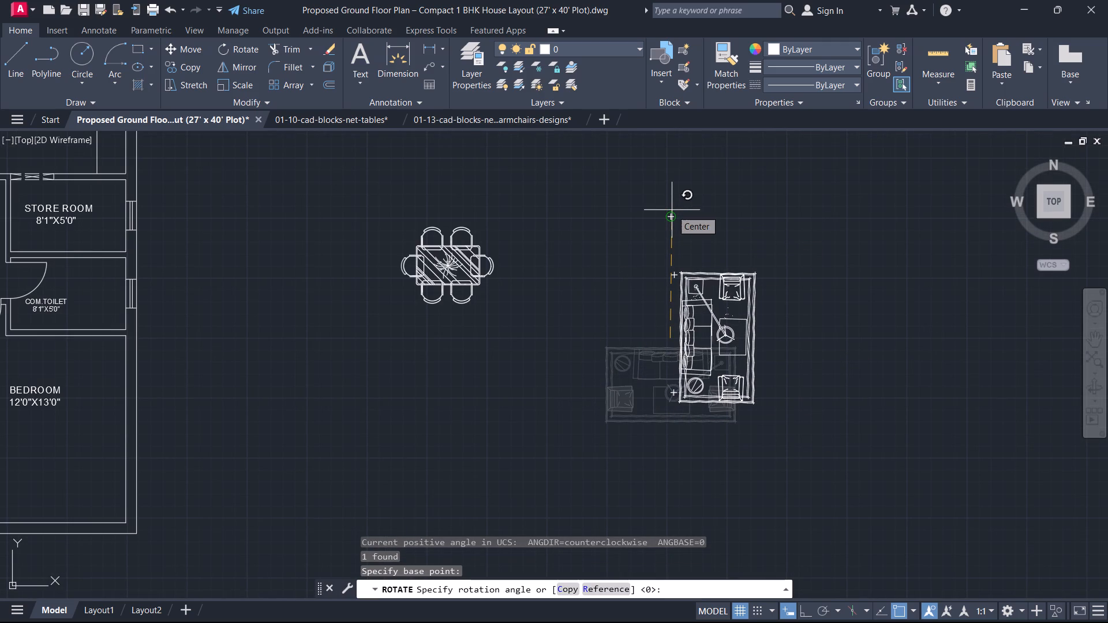
pyautogui.press('F8')
pyautogui.click(664, 168)
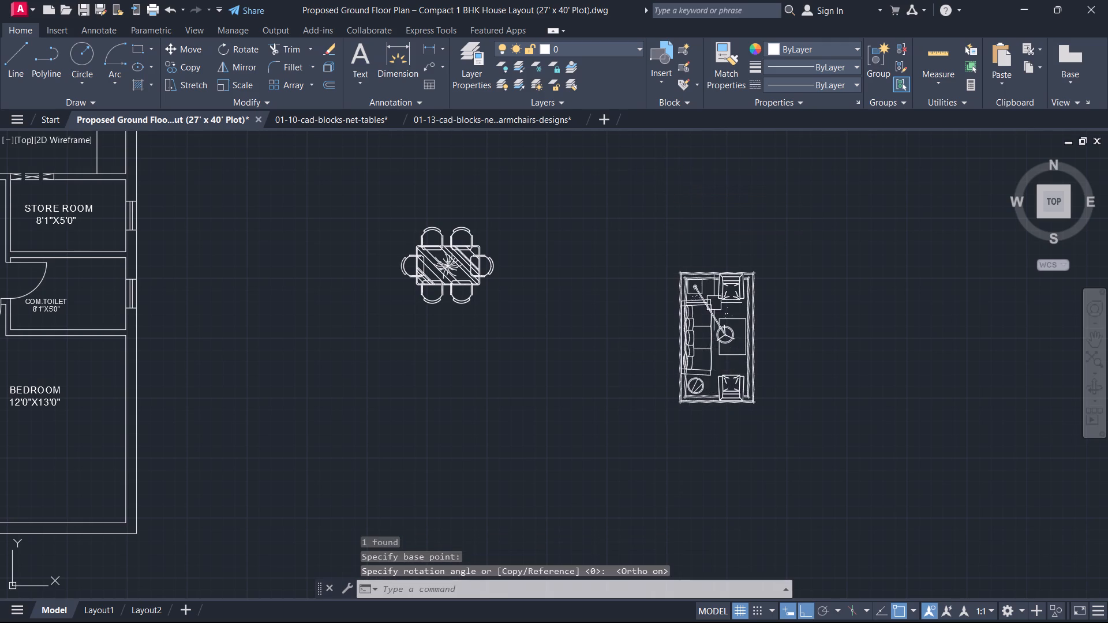
# Copy the rotated sofa set into the Drawing/Dining Hall, along its west wall below the room label, with Ortho on.
pyautogui.click(745, 421)
pyautogui.click(708, 369)
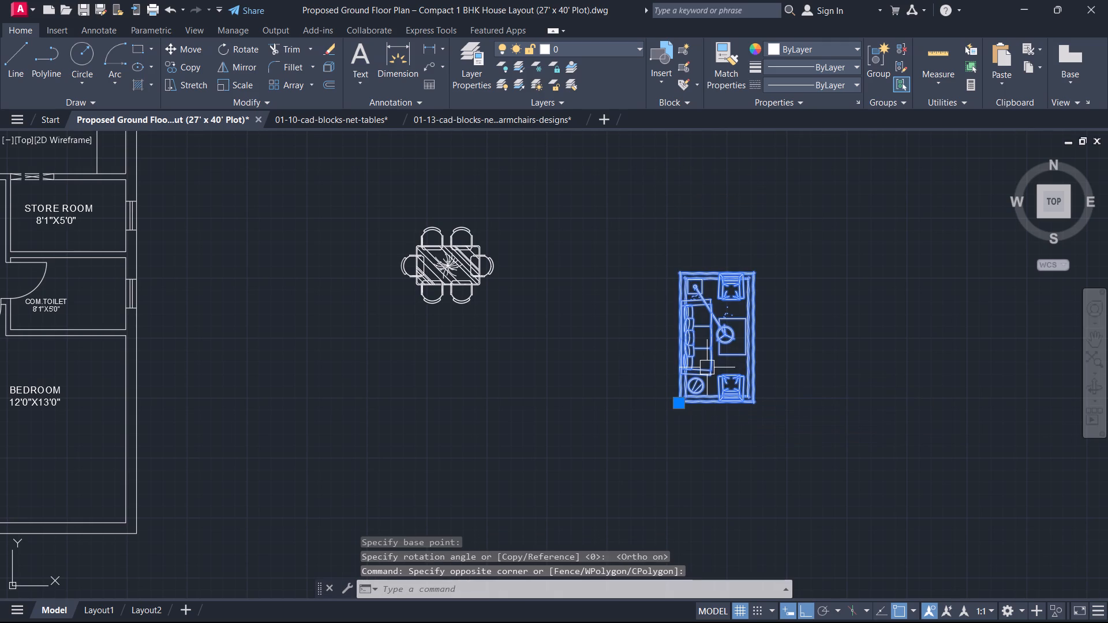
pyautogui.write('CO')
pyautogui.press('space')
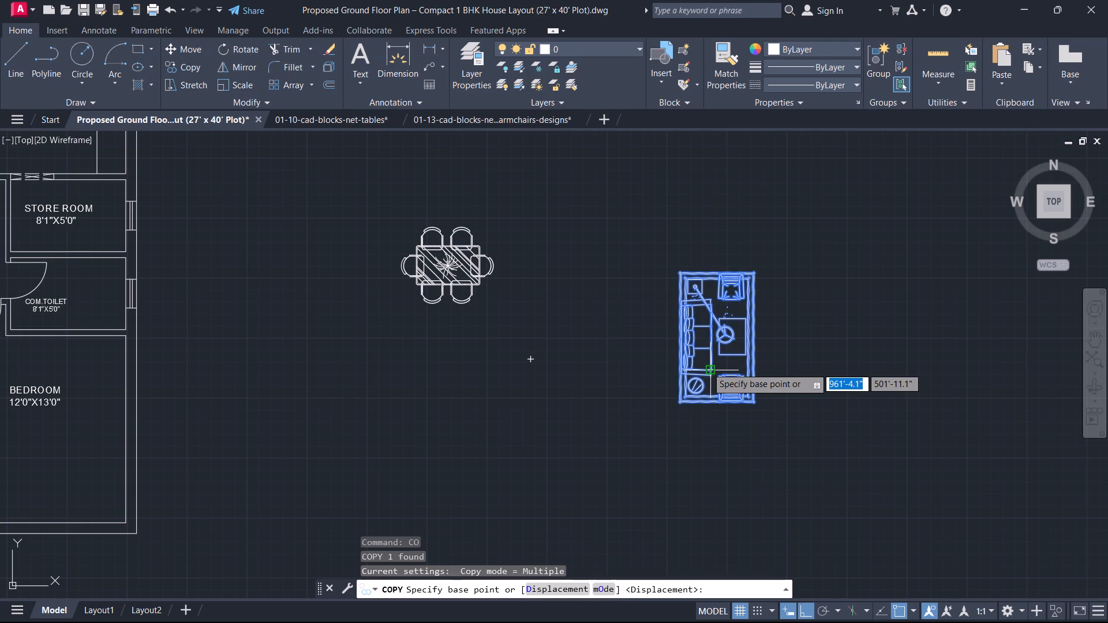
pyautogui.moveTo(730, 388); pyautogui.dragTo(747, 425, button='middle')
pyautogui.scroll(2, 691, 347)
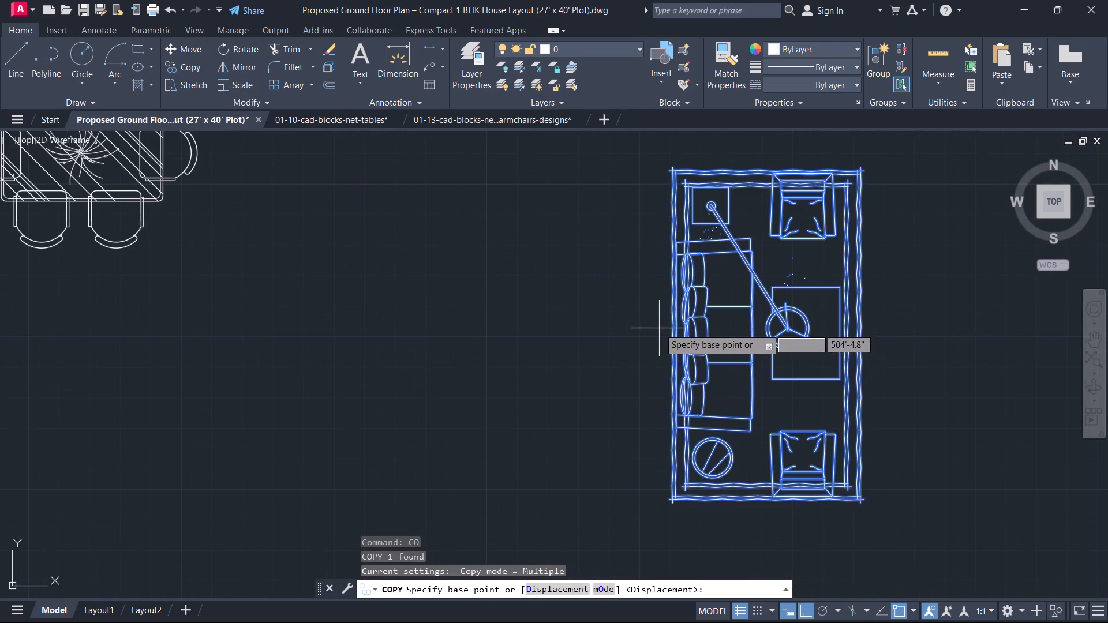
pyautogui.click(658, 329)
pyautogui.scroll(-4, 545, 401)
pyautogui.middleClick(545, 401)
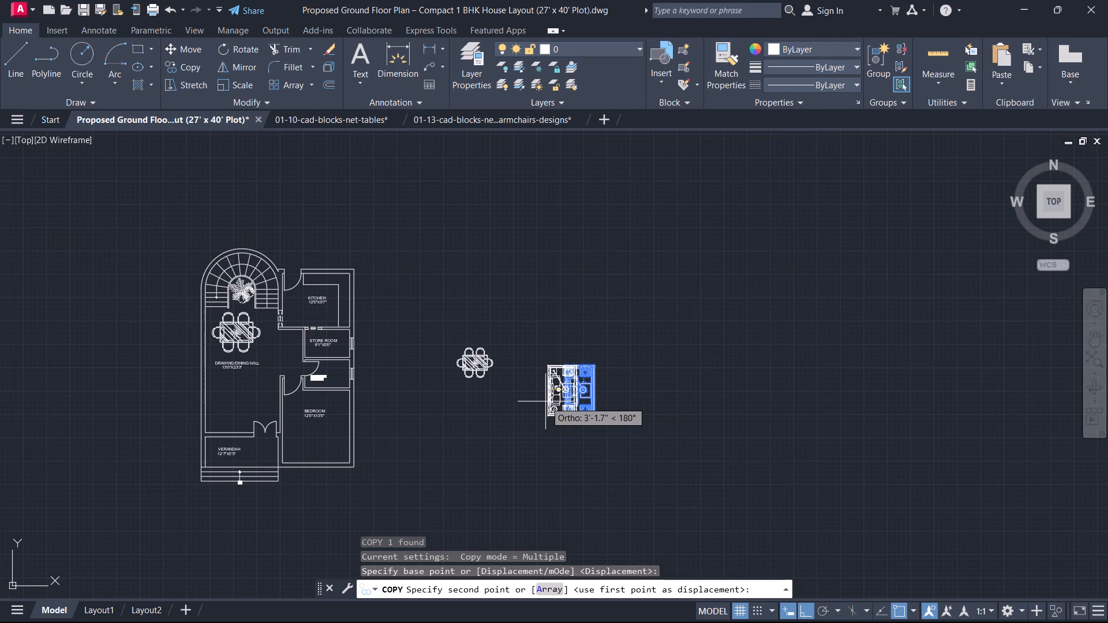
pyautogui.moveTo(545, 401); pyautogui.dragTo(782, 431, button='middle')
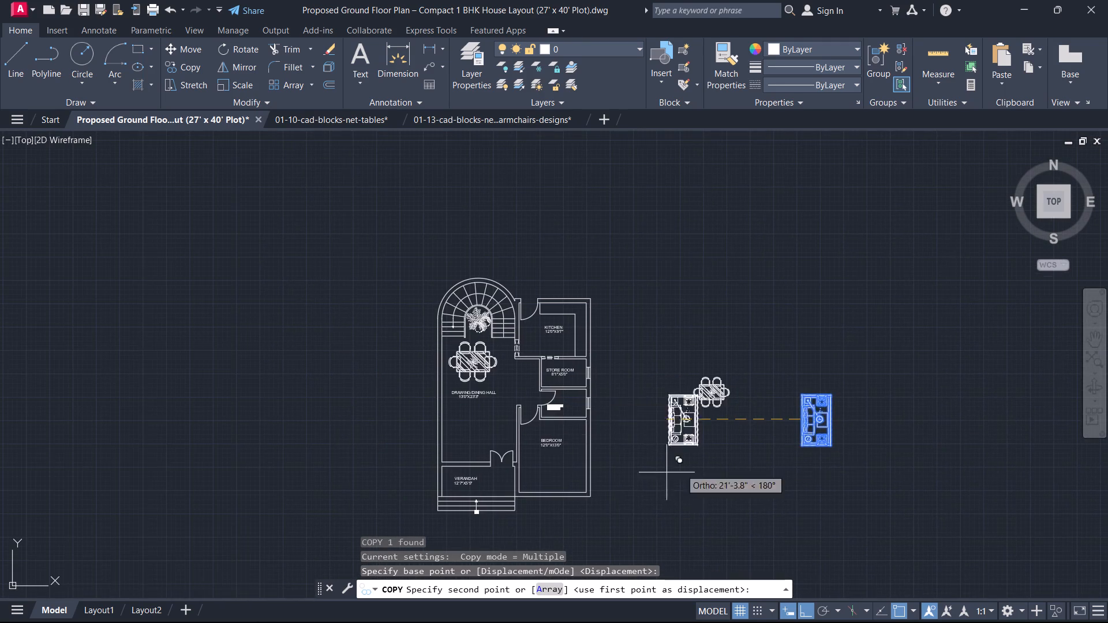
pyautogui.scroll(3, 454, 471)
pyautogui.click(410, 377)
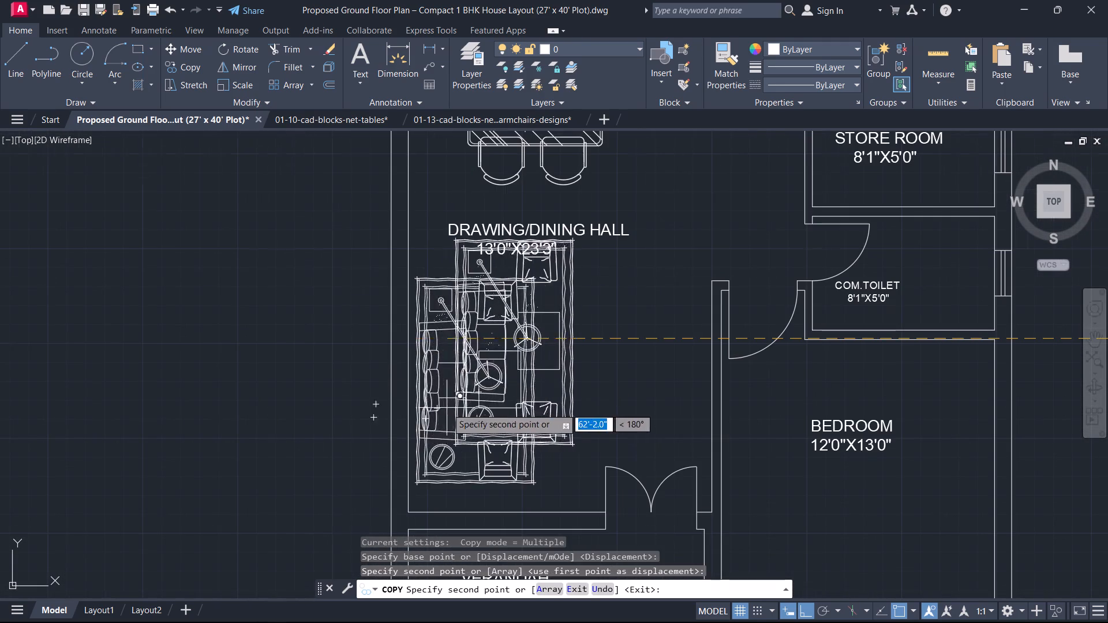
pyautogui.scroll(-2, 447, 408)
pyautogui.moveTo(447, 408); pyautogui.dragTo(502, 441, button='middle')
pyautogui.scroll(1, 502, 441)
pyautogui.press('Escape')
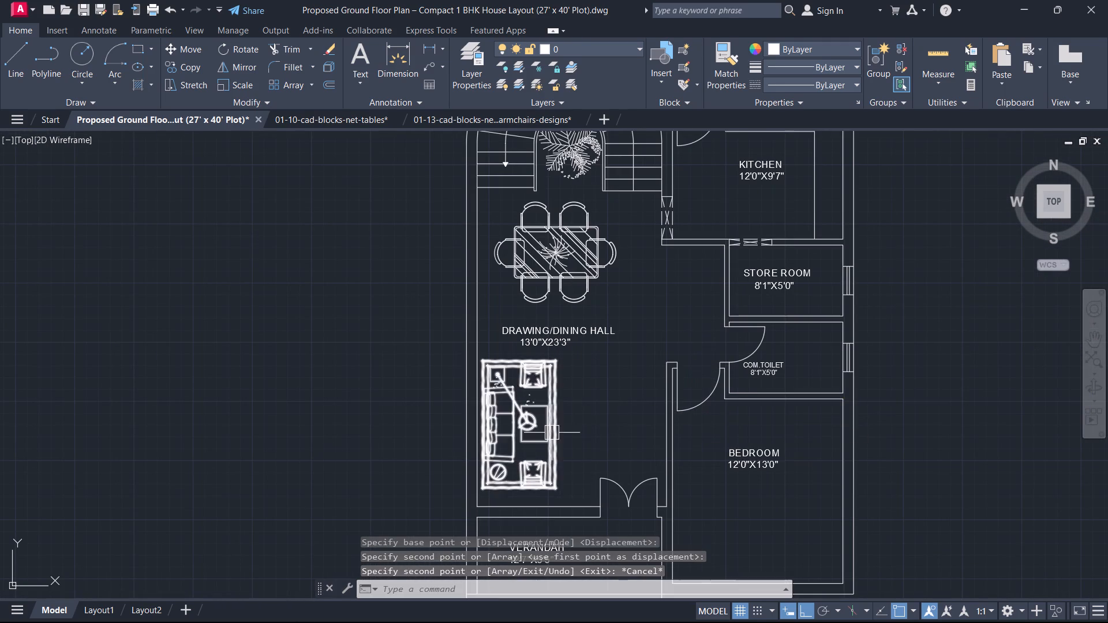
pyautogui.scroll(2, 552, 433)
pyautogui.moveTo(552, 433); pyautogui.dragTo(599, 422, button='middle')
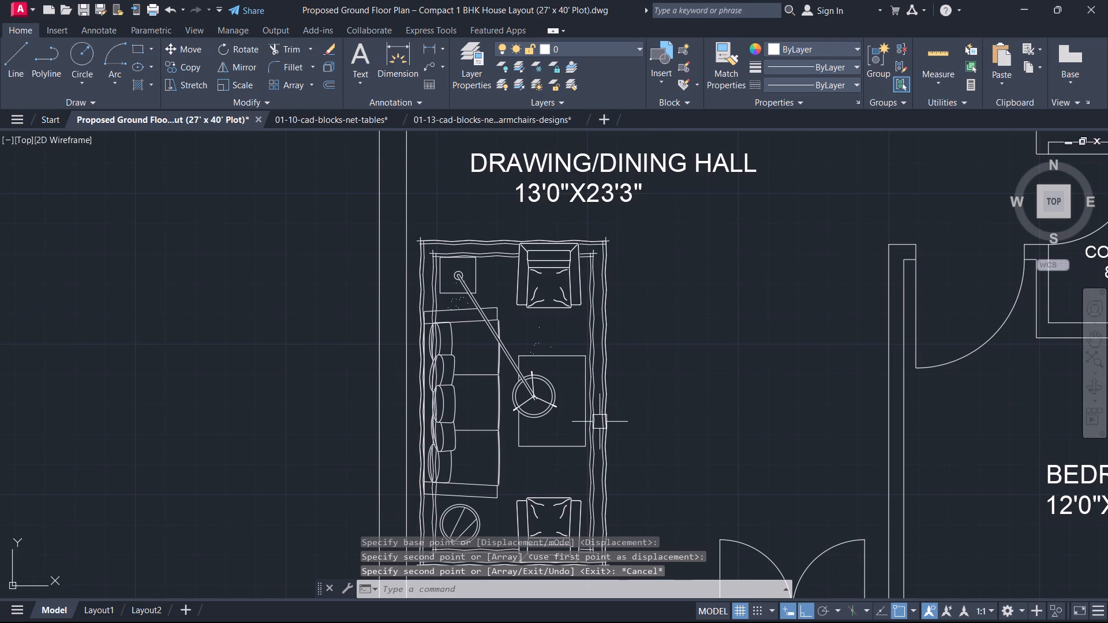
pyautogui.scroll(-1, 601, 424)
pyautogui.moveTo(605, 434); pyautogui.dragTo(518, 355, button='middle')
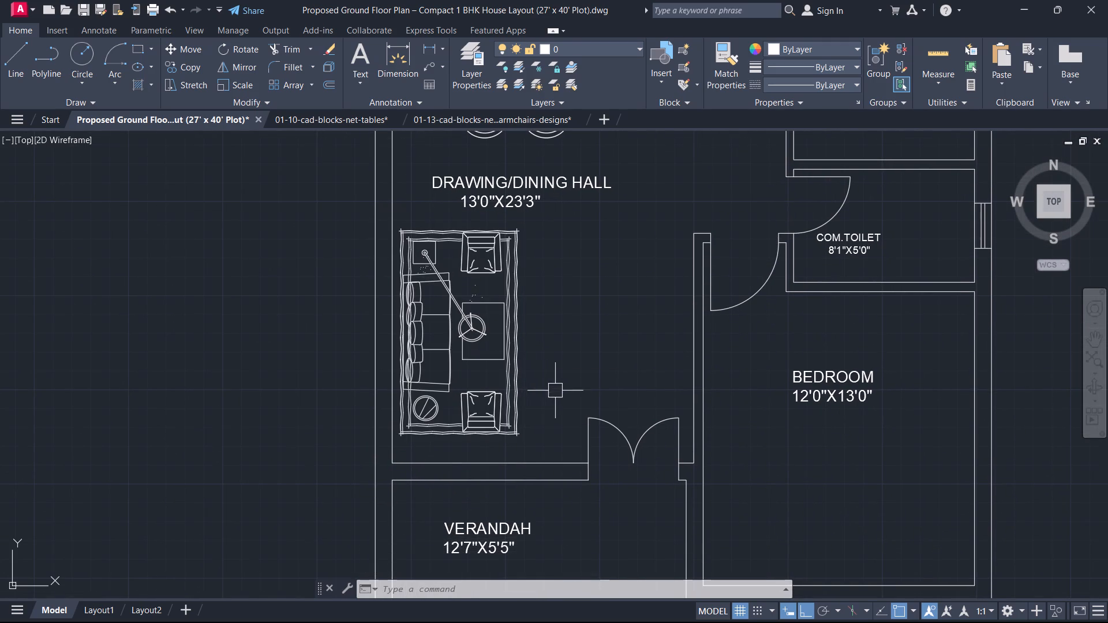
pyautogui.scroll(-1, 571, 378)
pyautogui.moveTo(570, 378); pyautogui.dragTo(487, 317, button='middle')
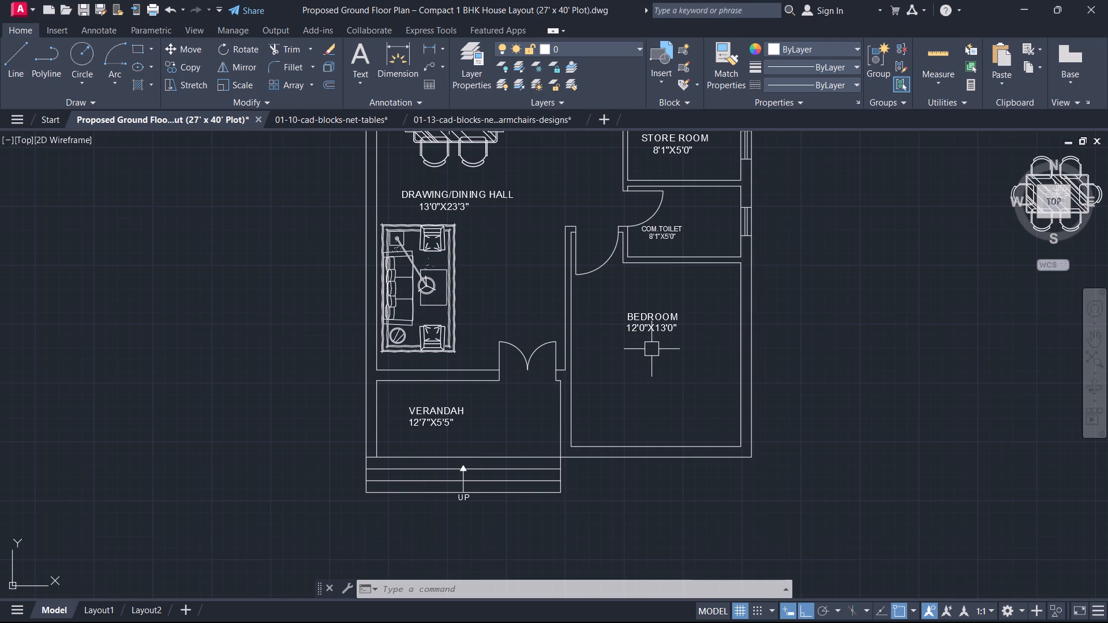
# Open the recent library drawing 04-01-cad-blocks-net-kitchen-sink.
pyautogui.click(48, 119)
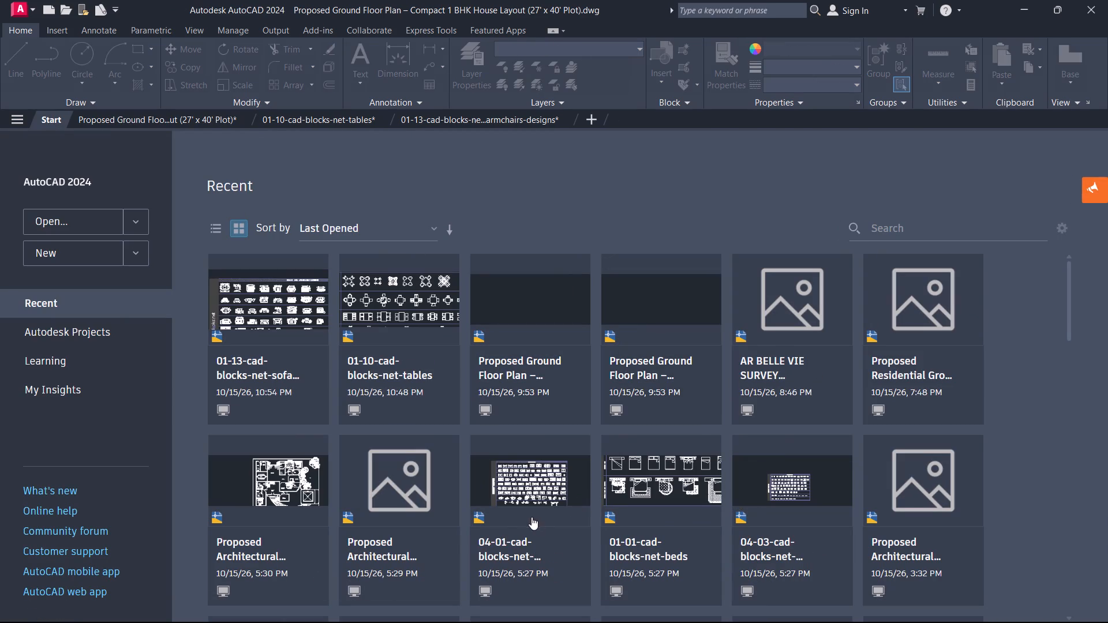
pyautogui.click(522, 539)
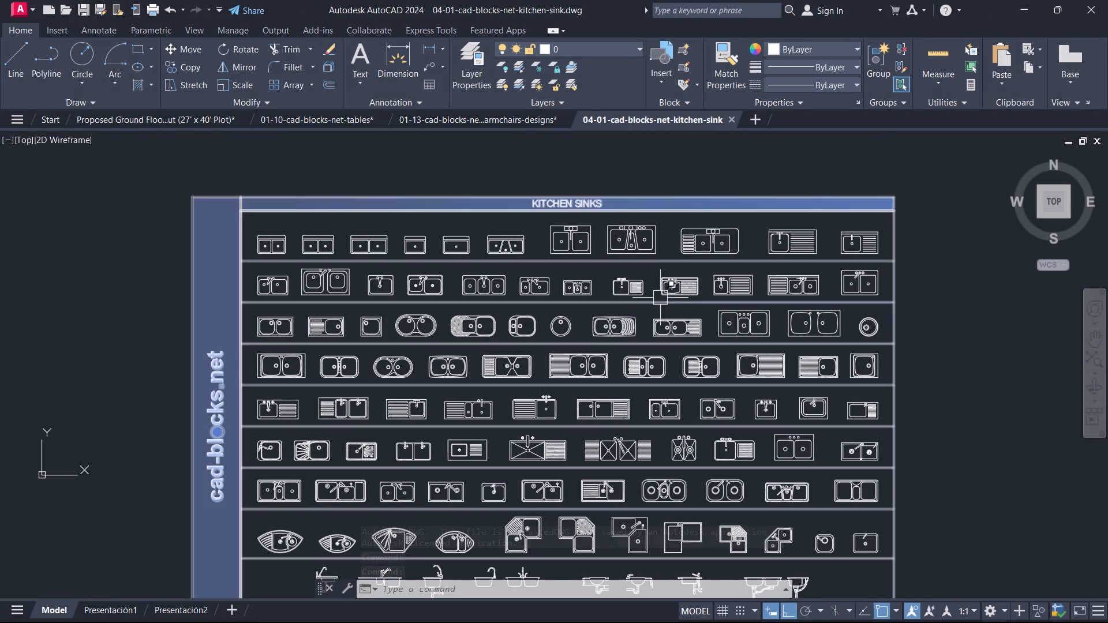
# Copy the compact rounded double-bowl sink from the third row into the Proposed Ground Floor Plan drawing, beside the bedroom's outer corner.
pyautogui.scroll(1, 749, 338)
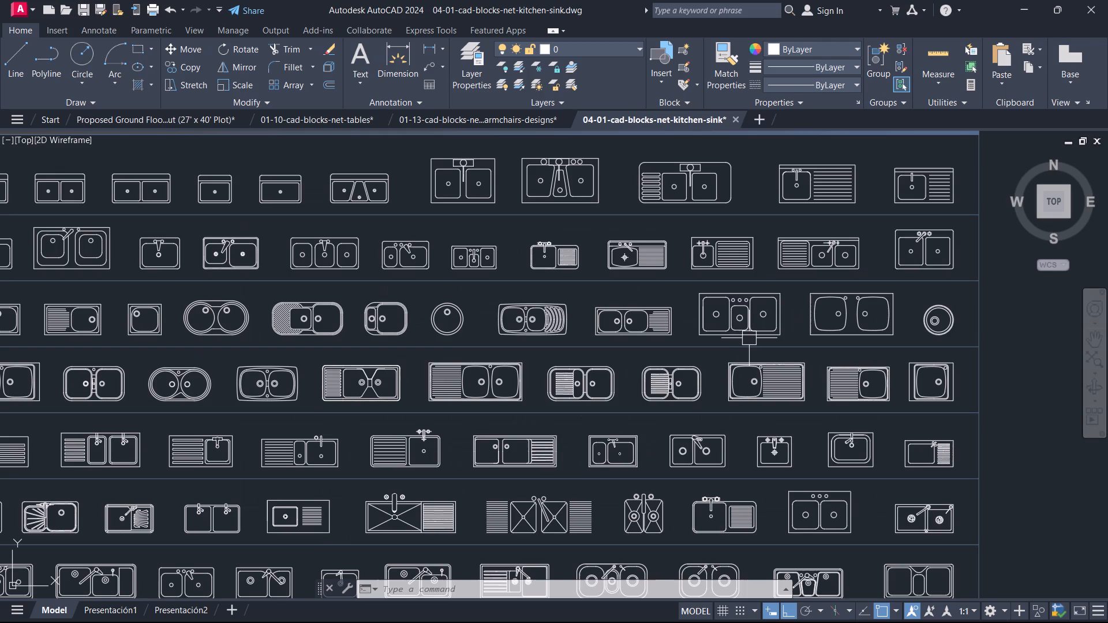
pyautogui.scroll(-2, 744, 325)
pyautogui.moveTo(744, 325); pyautogui.dragTo(898, 341, button='middle')
pyautogui.scroll(1, 871, 341)
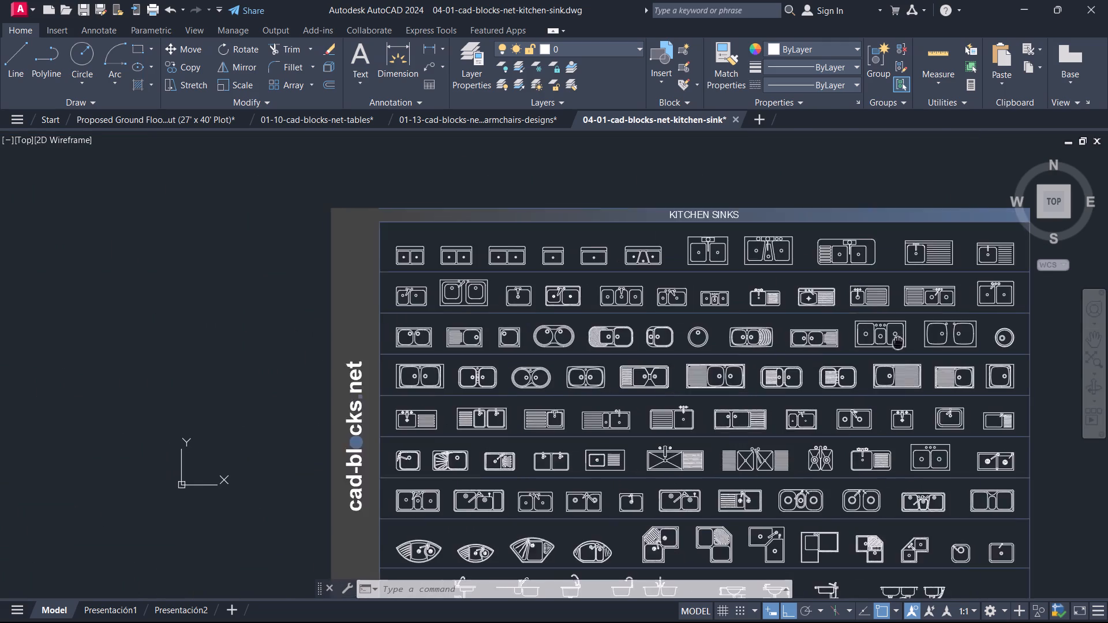
pyautogui.scroll(2, 714, 353)
pyautogui.click(631, 329)
pyautogui.click(591, 299)
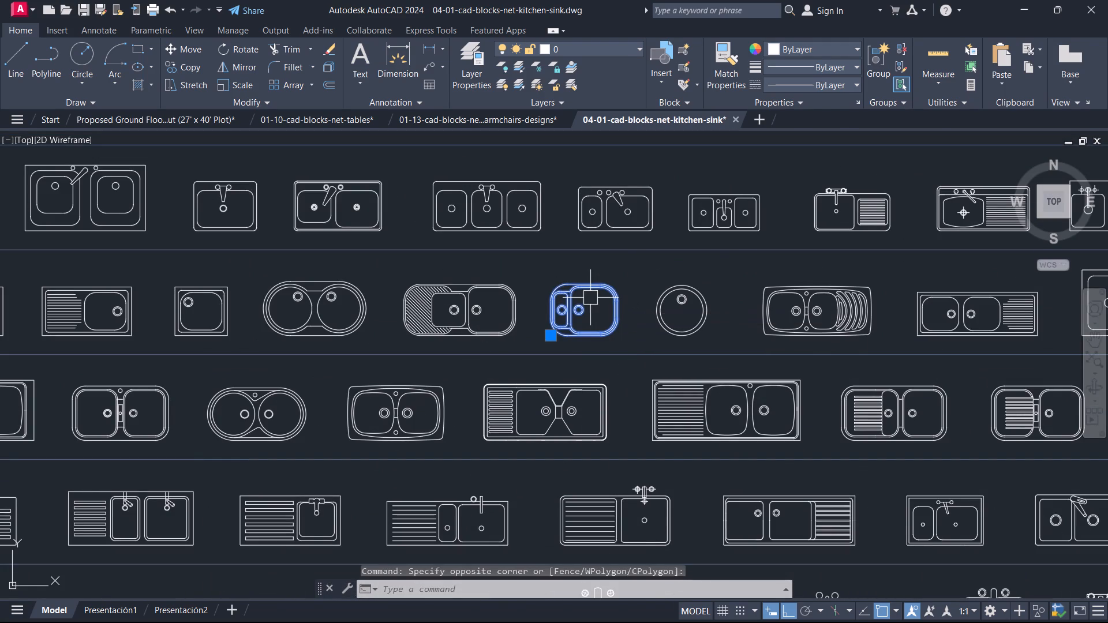
pyautogui.hotkey('ctrl', 'c')
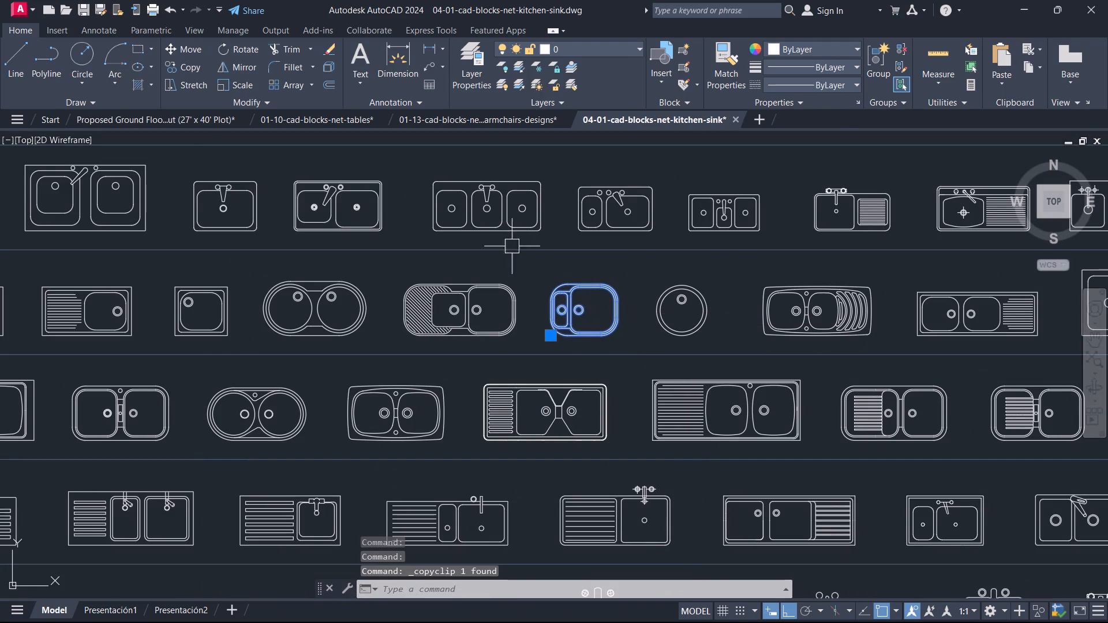
pyautogui.click(103, 123)
pyautogui.hotkey('ctrl', 'v')
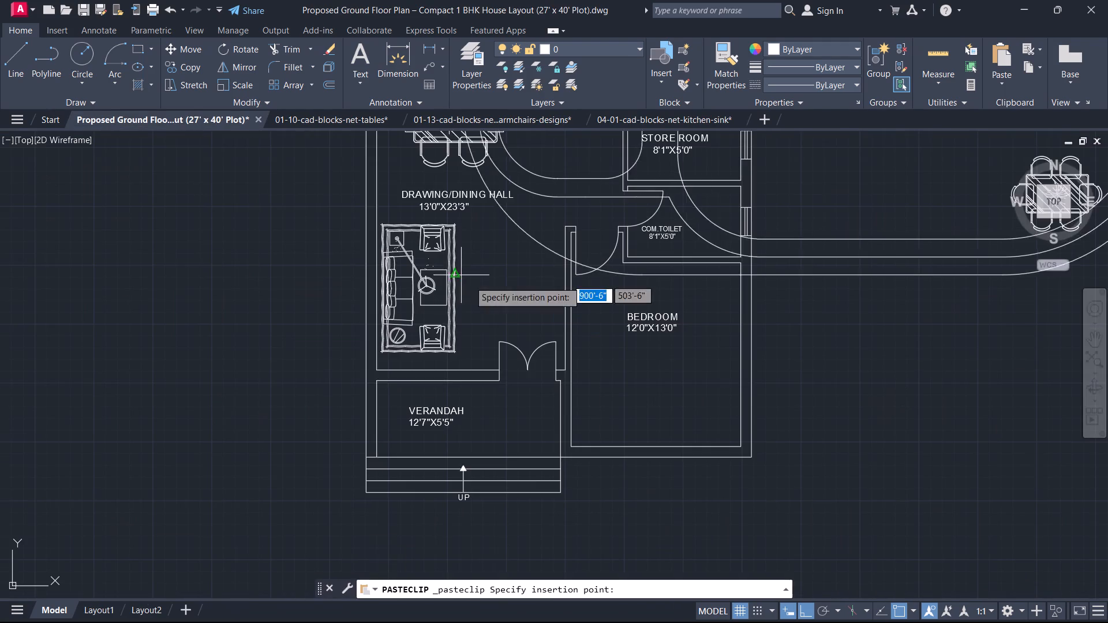
pyautogui.scroll(-4, 531, 315)
pyautogui.scroll(2, 647, 355)
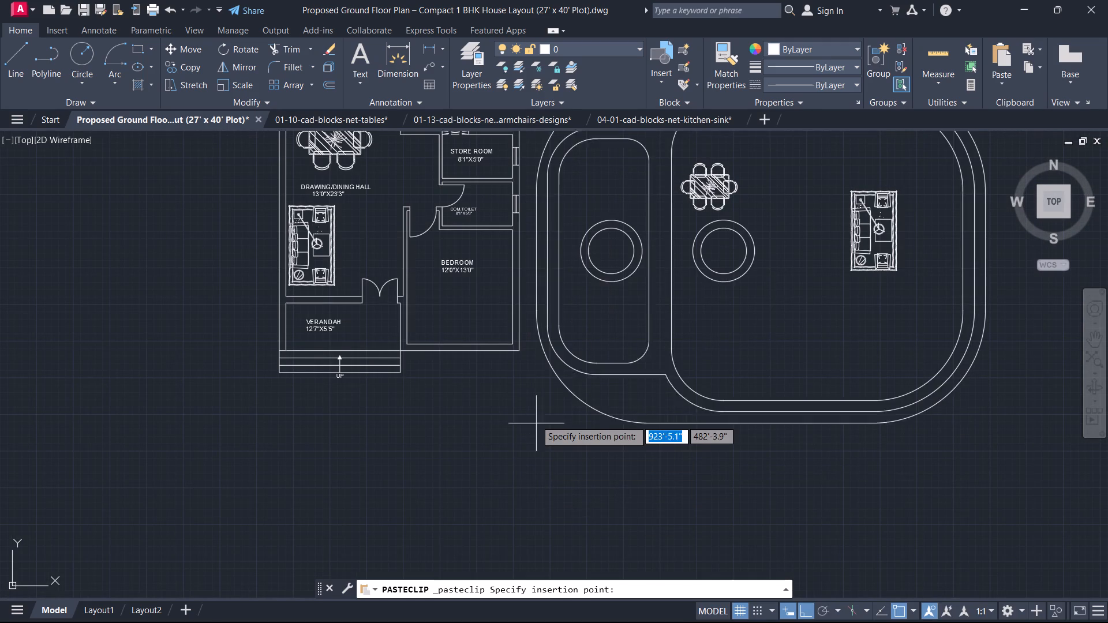
pyautogui.click(536, 419)
pyautogui.press('Escape')
# Scale the oversized pasted sink down from its lower-left curved edge until it roughly suits the house plan.
pyautogui.click(562, 369)
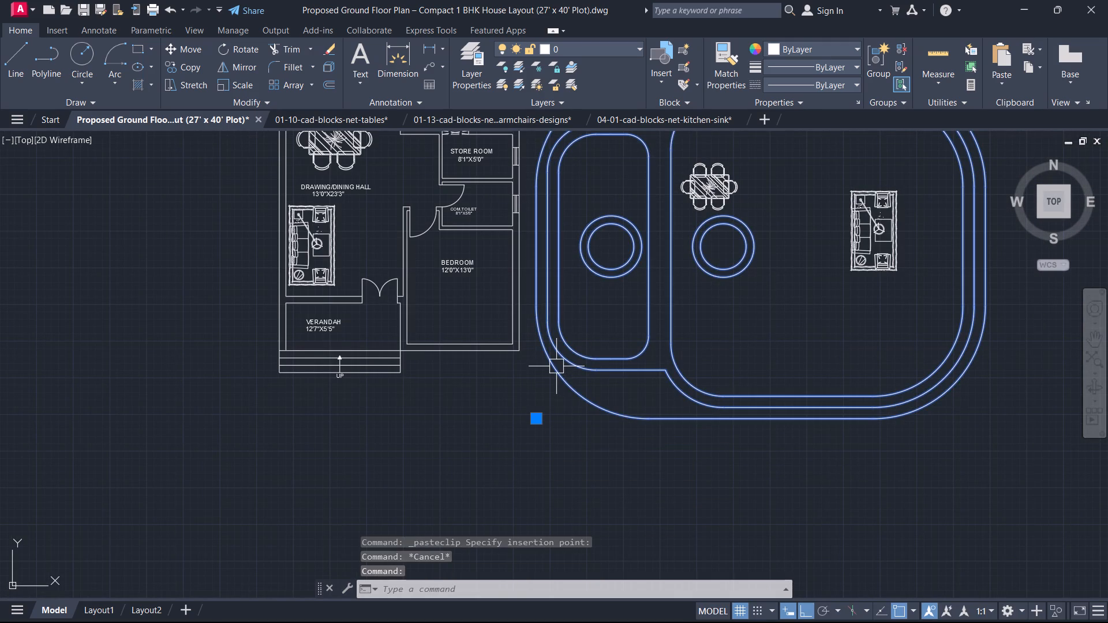
pyautogui.write('SC')
pyautogui.press('space')
pyautogui.scroll(2, 556, 366)
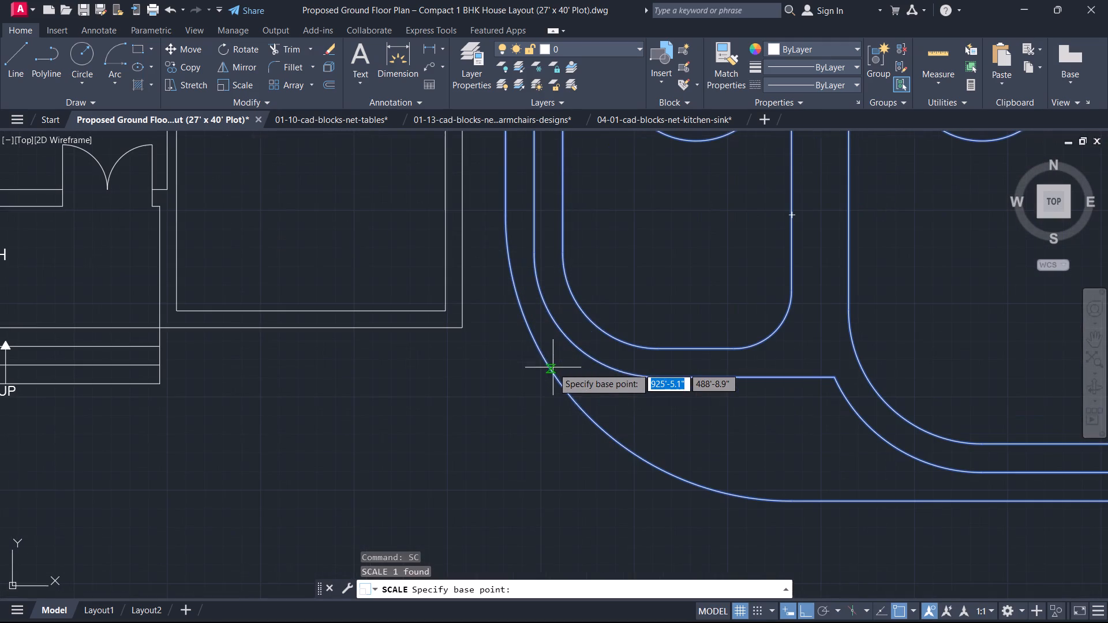
pyautogui.click(552, 381)
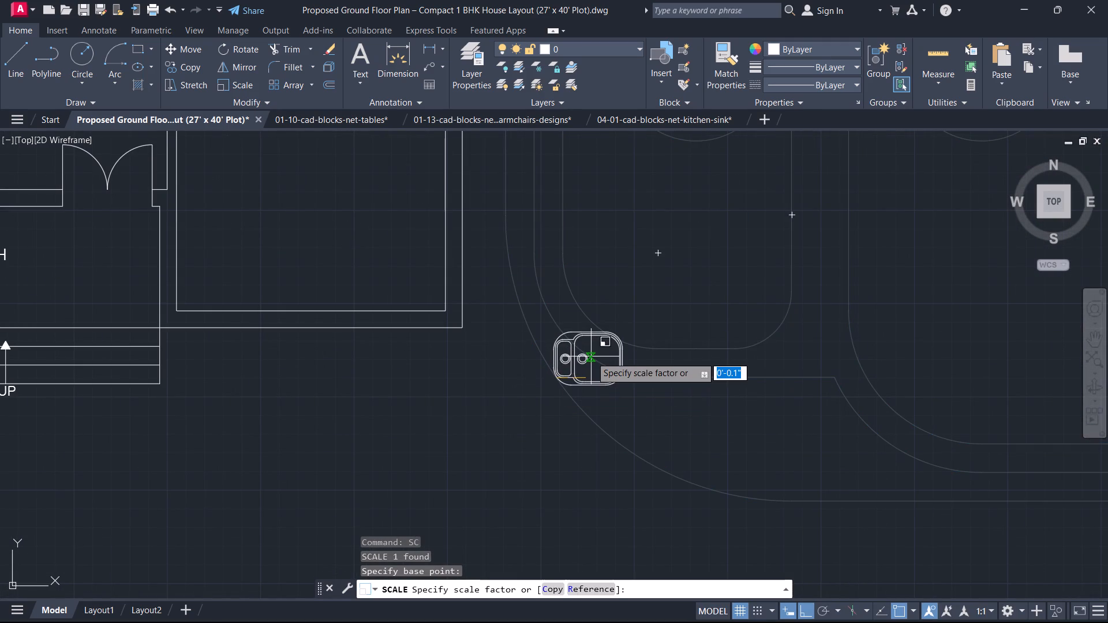
pyautogui.click(591, 356)
pyautogui.press('Escape')
pyautogui.scroll(-2, 581, 370)
pyautogui.moveTo(581, 370); pyautogui.dragTo(630, 483, button='middle')
pyautogui.scroll(1, 631, 475)
pyautogui.moveTo(630, 474); pyautogui.dragTo(620, 438, button='middle')
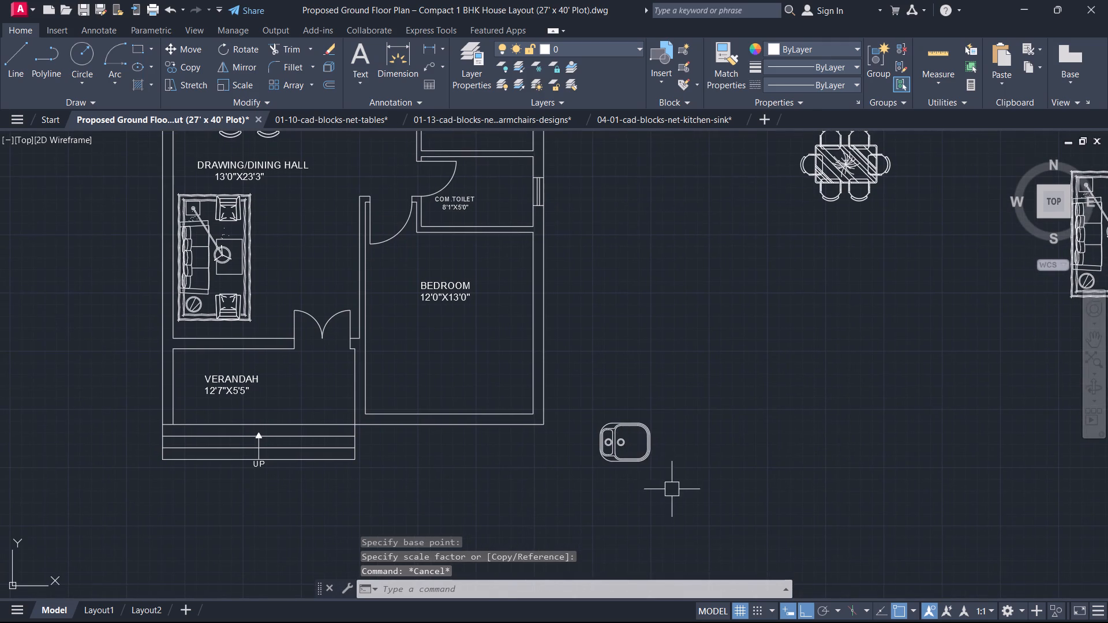
# Scale the sink down slightly more from a base point just below its lower-left curve.
pyautogui.moveTo(672, 489); pyautogui.dragTo(650, 469)
pyautogui.click(624, 421)
pyautogui.scroll(1, 623, 419)
pyautogui.write('SC')
pyautogui.press('space')
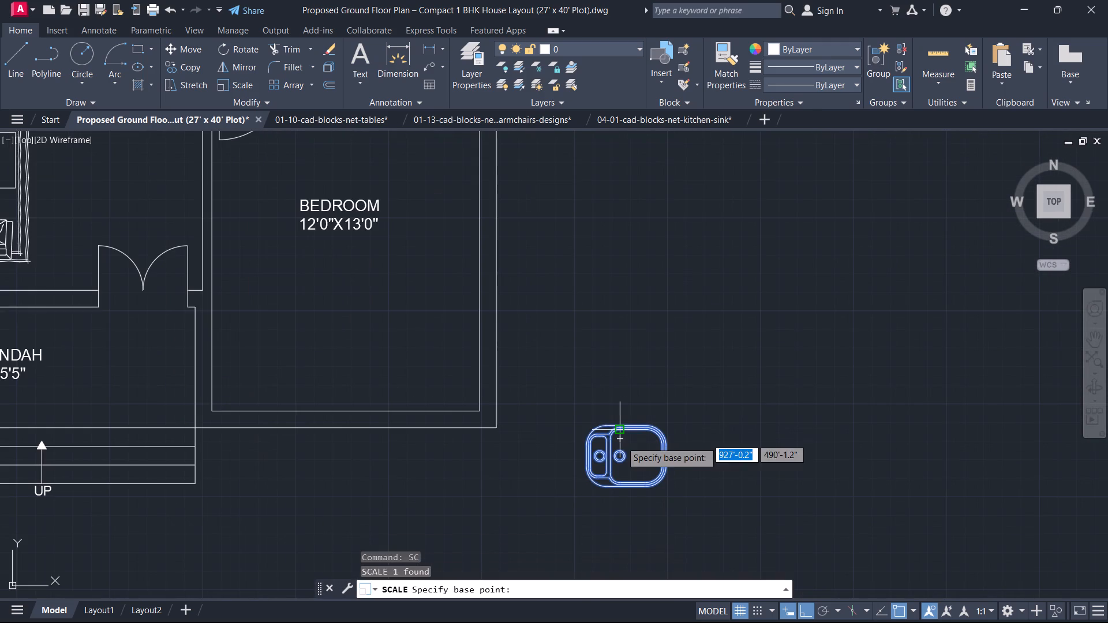
pyautogui.scroll(1, 611, 493)
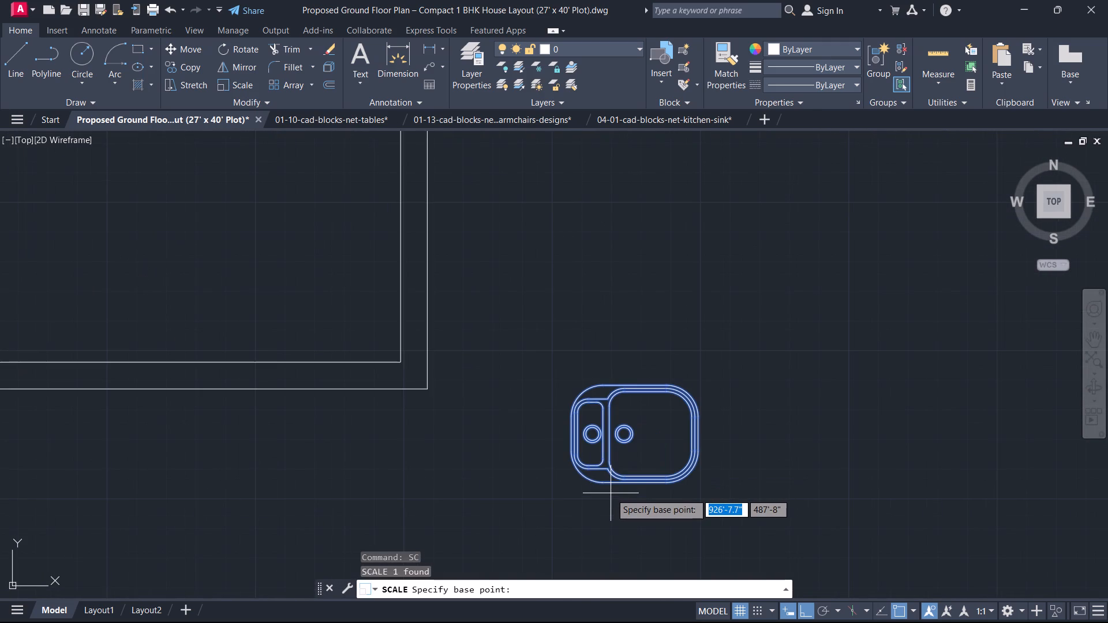
pyautogui.scroll(3, 604, 504)
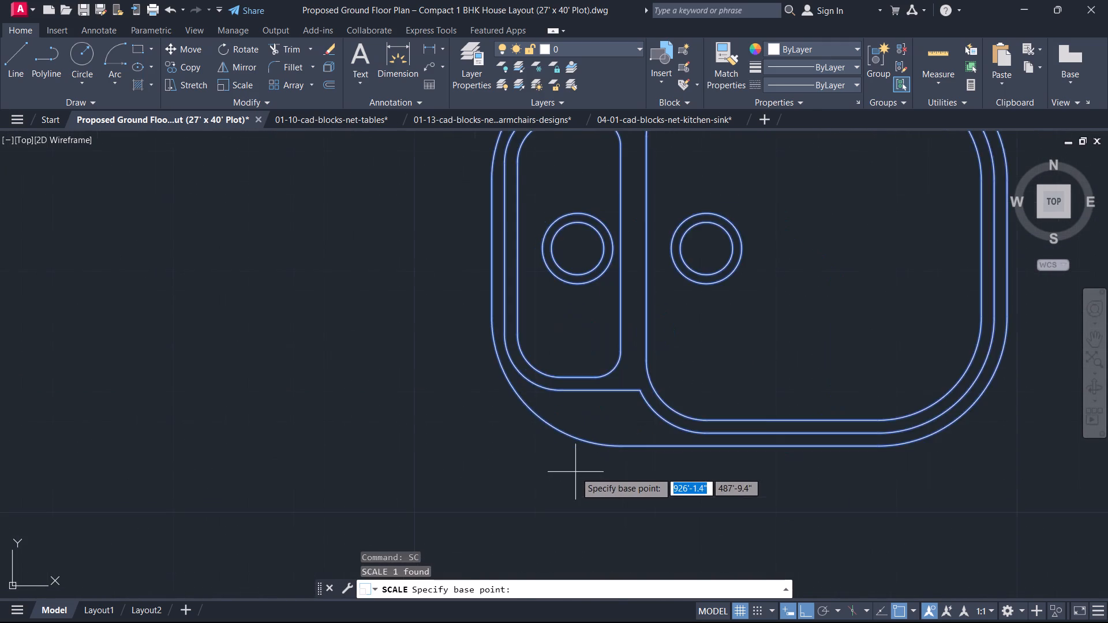
pyautogui.click(577, 472)
pyautogui.click(797, 277)
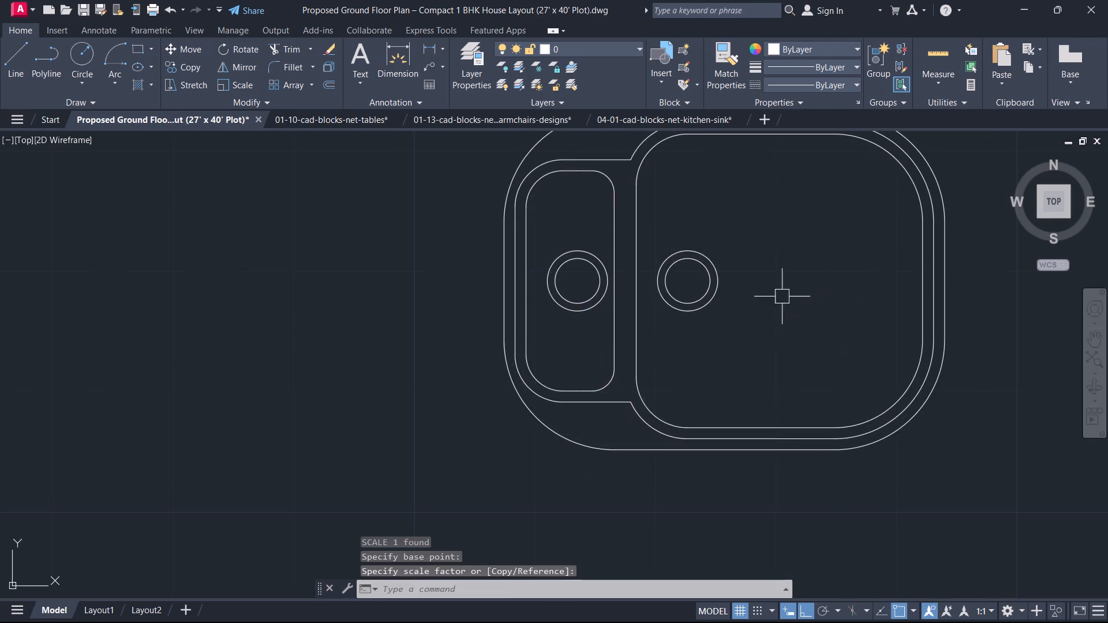
pyautogui.scroll(-7, 774, 301)
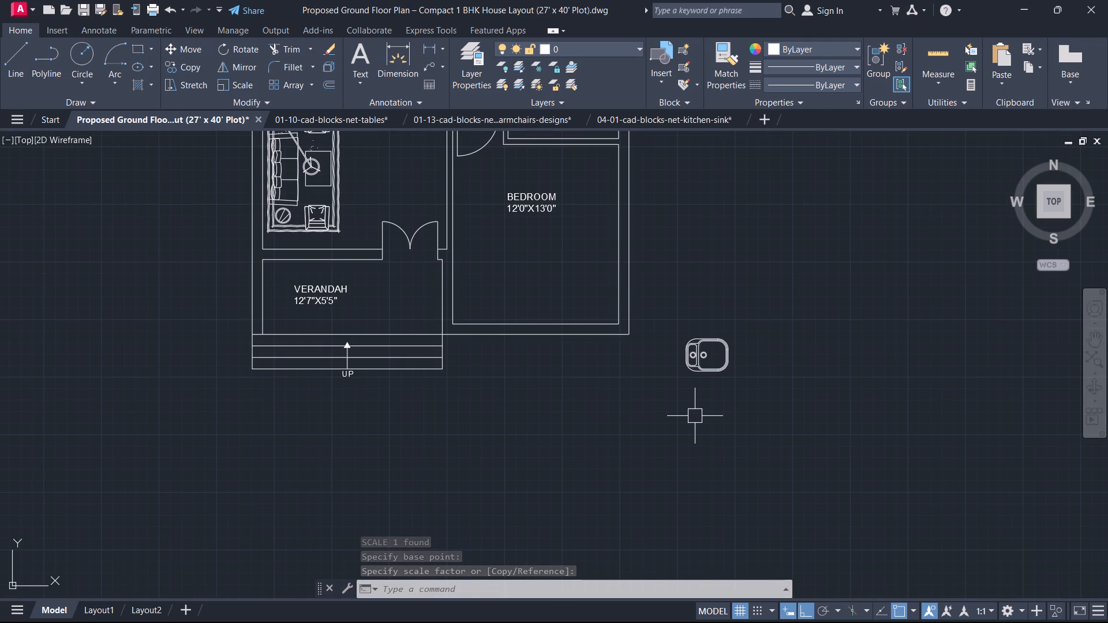
# Copy the reduced sink onto the door end of the kitchen counter along the north wall, with Ortho off.
pyautogui.scroll(1, 697, 431)
pyautogui.moveTo(818, 355); pyautogui.dragTo(788, 329)
pyautogui.click(756, 294)
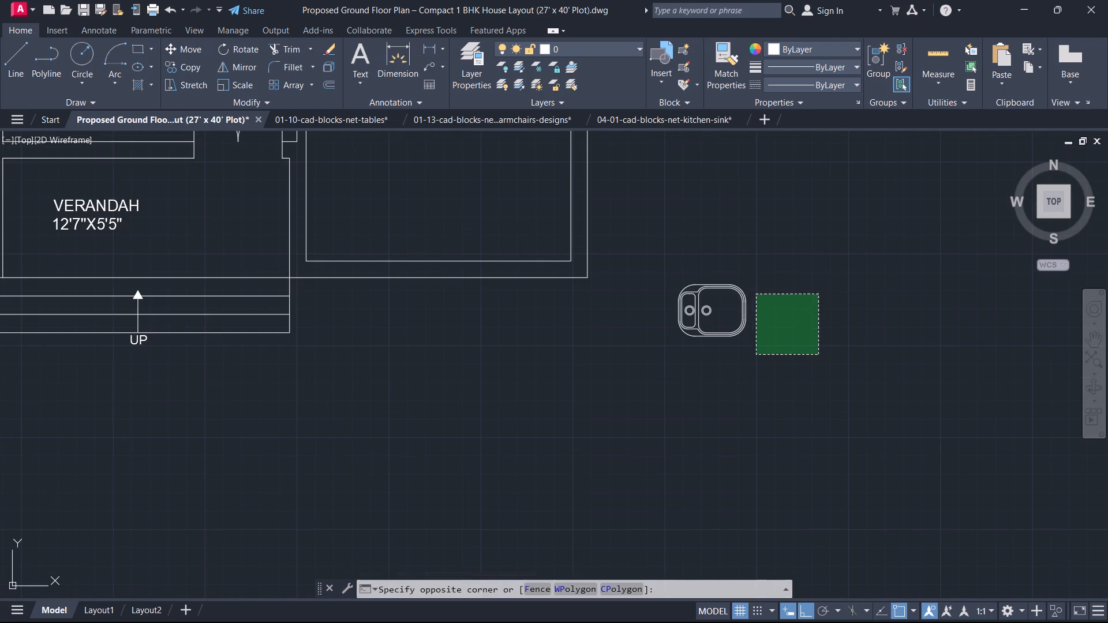
pyautogui.moveTo(775, 349); pyautogui.dragTo(763, 344)
pyautogui.click(729, 303)
pyautogui.press('c')
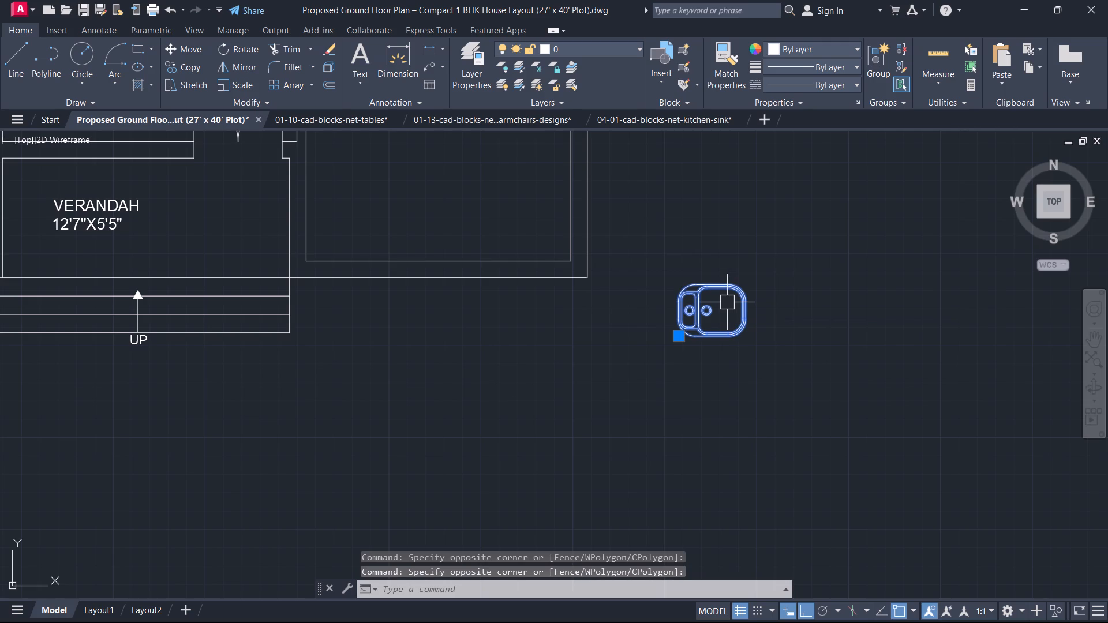
pyautogui.press('o')
pyautogui.press('space')
pyautogui.scroll(1, 726, 279)
pyautogui.click(726, 278)
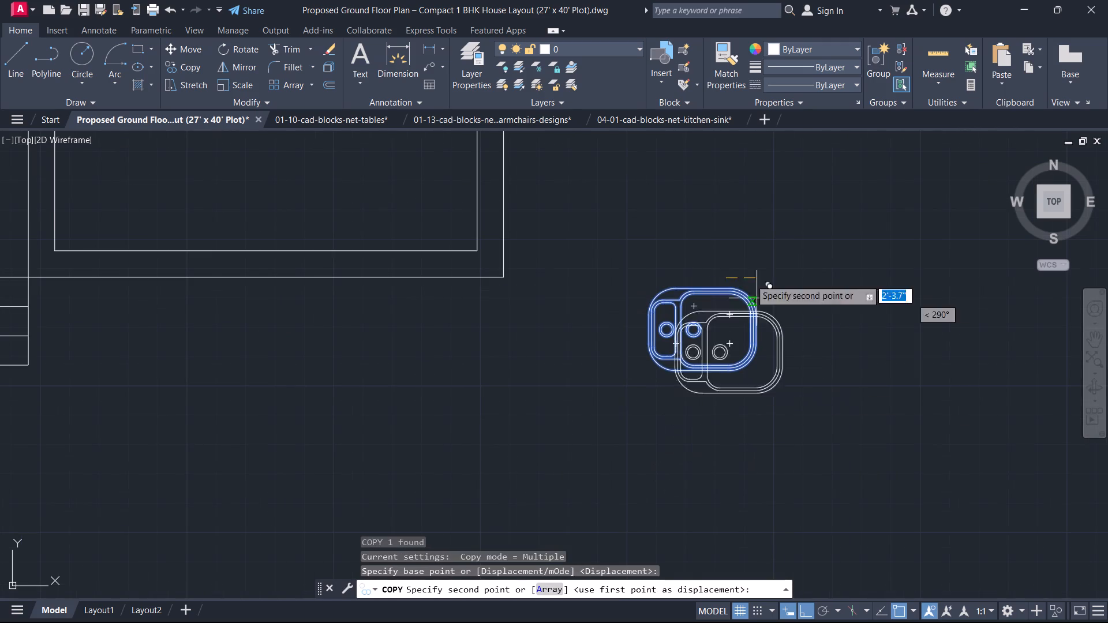
pyautogui.press('F8')
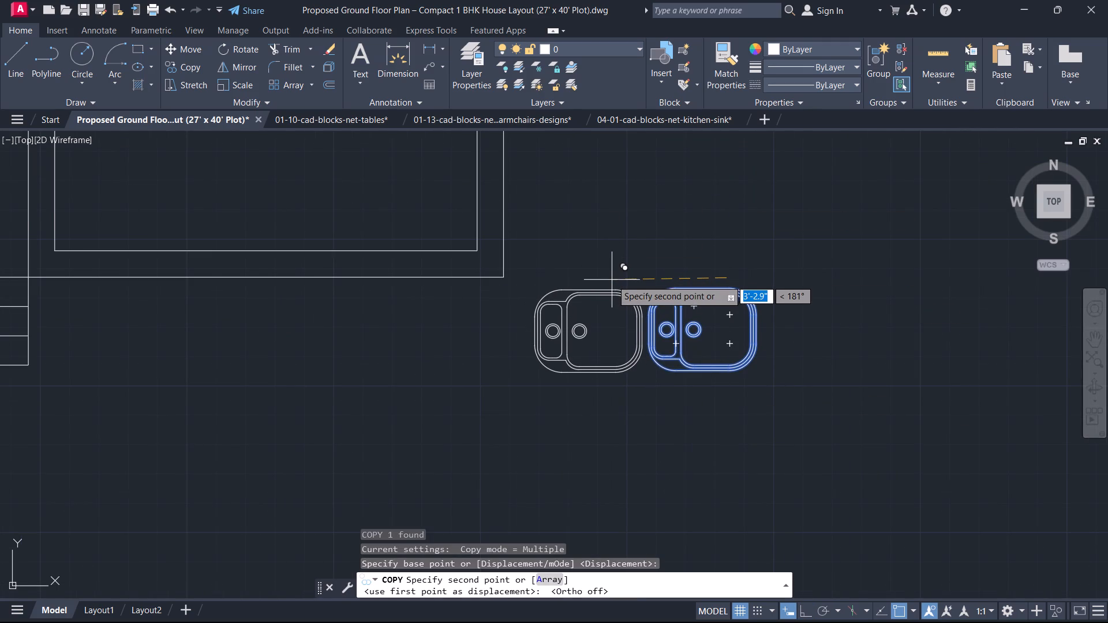
pyautogui.scroll(-1, 609, 282)
pyautogui.moveTo(609, 298); pyautogui.dragTo(667, 524, button='middle')
pyautogui.scroll(-1, 667, 524)
pyautogui.moveTo(470, 368); pyautogui.dragTo(591, 580, button='middle')
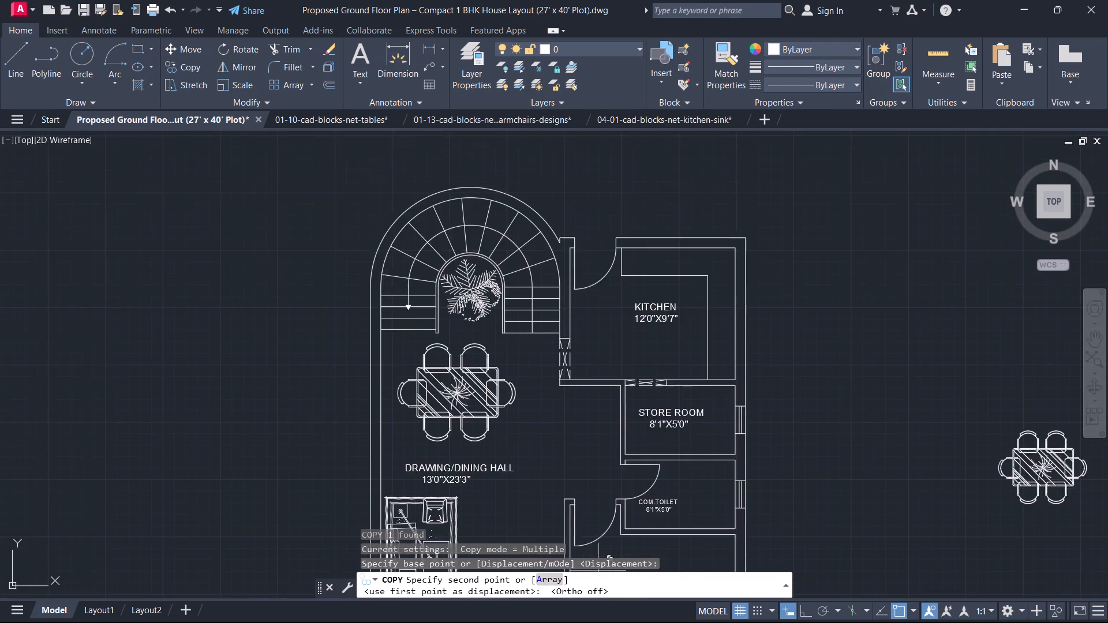
pyautogui.scroll(2, 639, 391)
pyautogui.moveTo(694, 342); pyautogui.dragTo(683, 558, button='middle')
pyautogui.scroll(2, 579, 258)
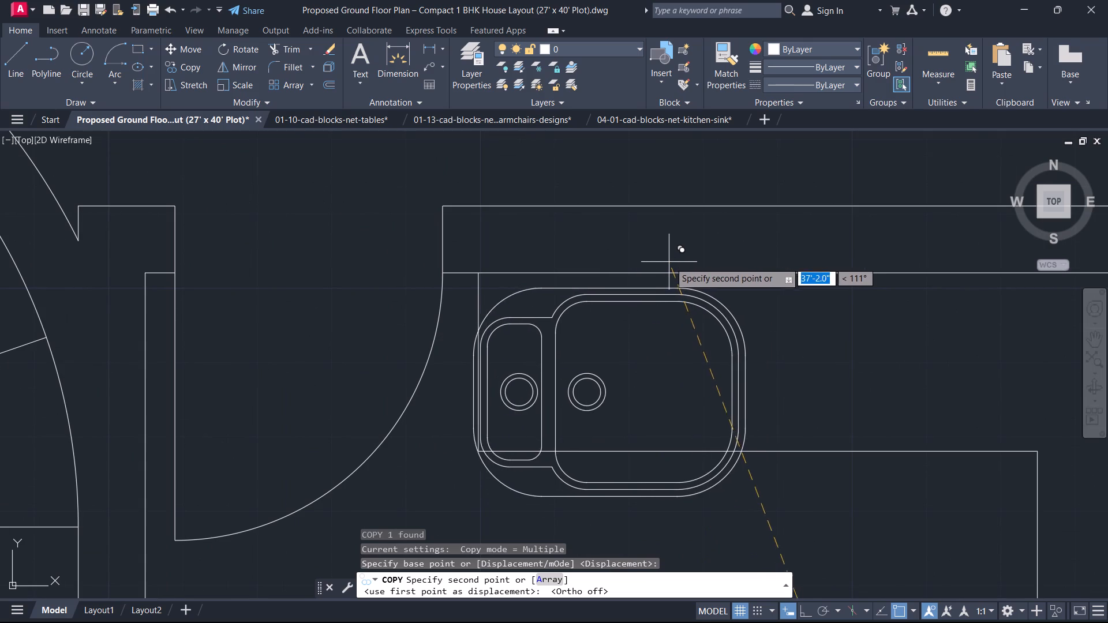
pyautogui.click(689, 267)
pyautogui.press('Escape')
# Scale the kitchen sink down from a point on the wall line behind it until it fits within the counter.
pyautogui.click(685, 317)
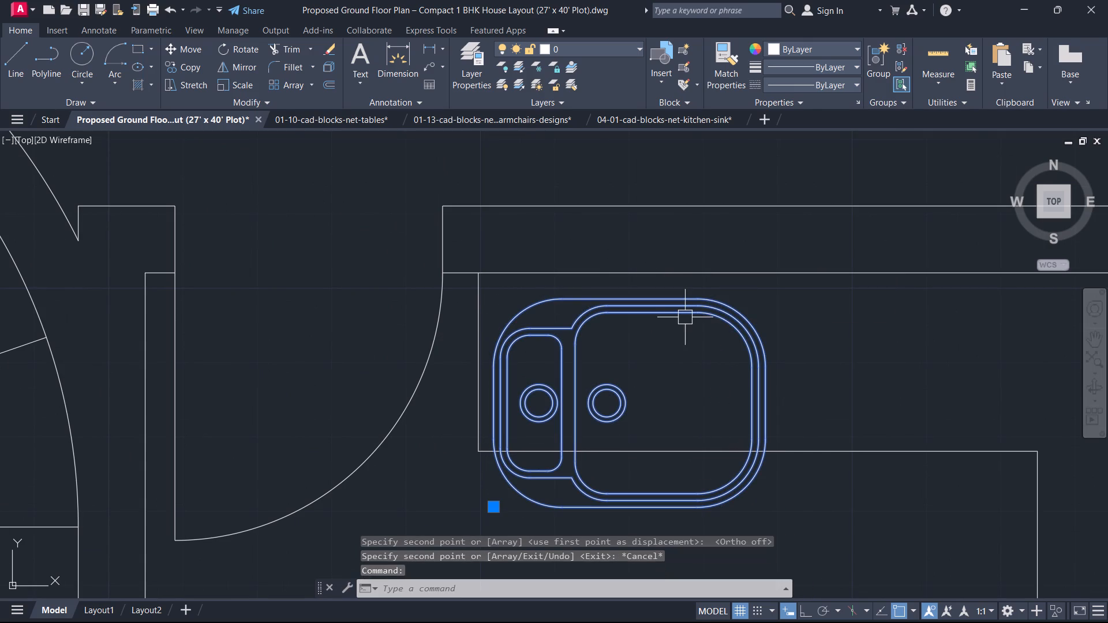
pyautogui.write('SC')
pyautogui.press('space')
pyautogui.click(650, 273)
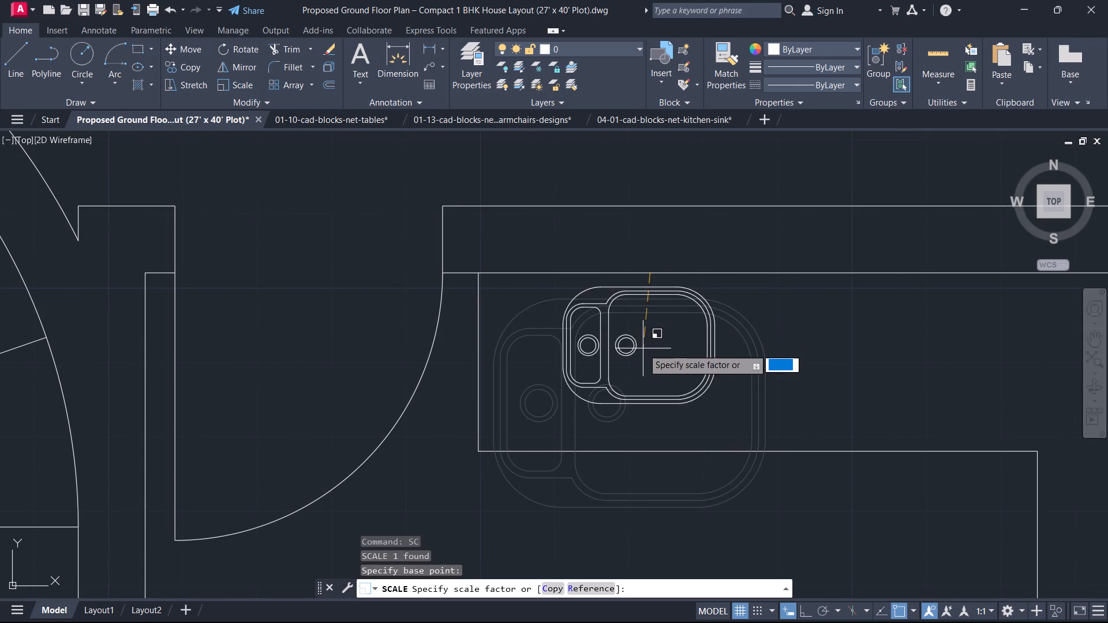
pyautogui.click(641, 366)
pyautogui.press('Escape')
pyautogui.moveTo(623, 353); pyautogui.dragTo(458, 297, button='middle')
pyautogui.scroll(-2, 458, 297)
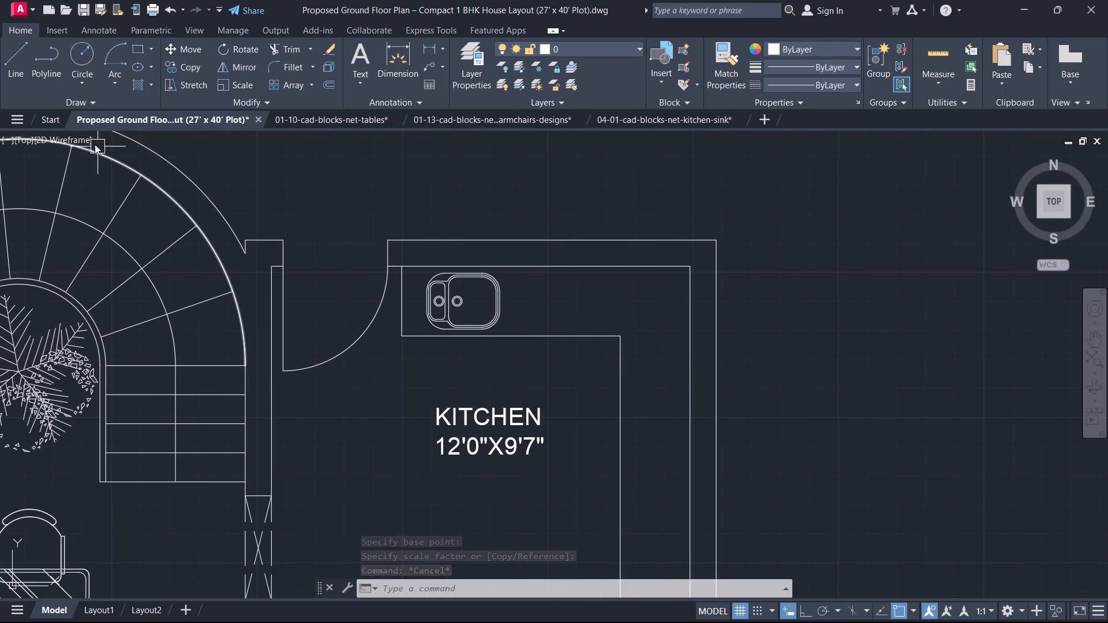
# Open the 01-01-cad-blocks-net-beds drawing from the recent files.
pyautogui.click(45, 123)
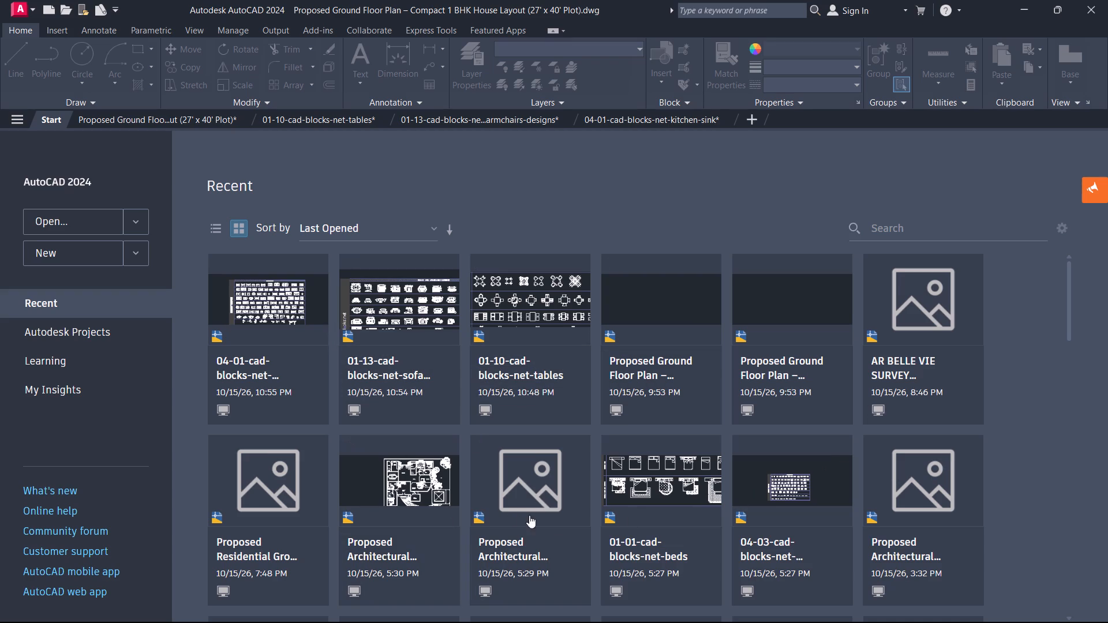
pyautogui.scroll(-1, 617, 496)
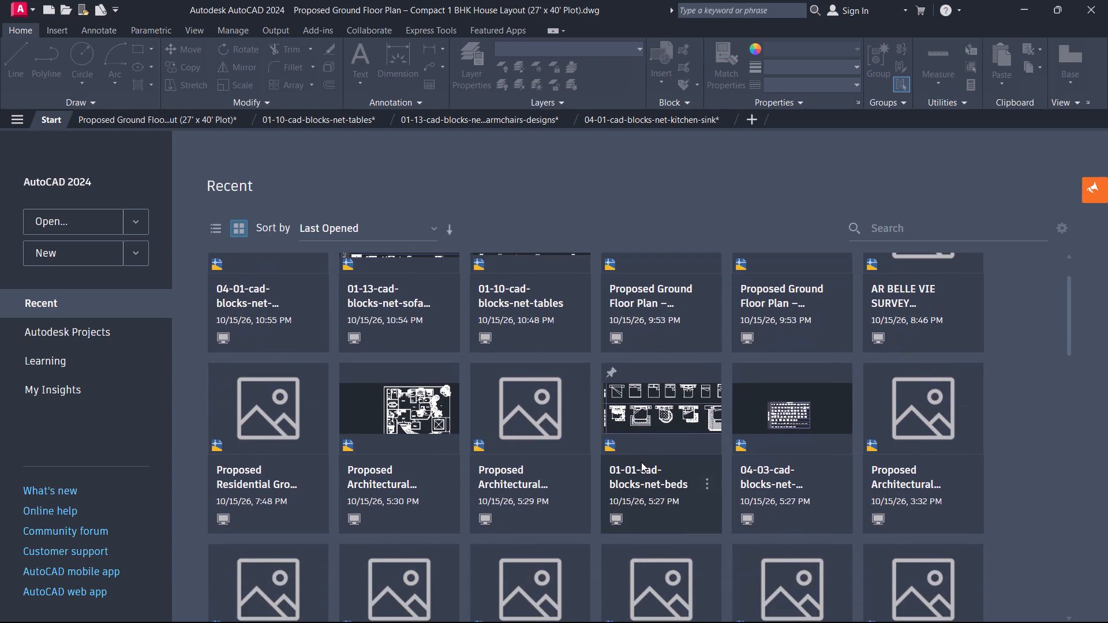
pyautogui.click(642, 461)
pyautogui.click(641, 479)
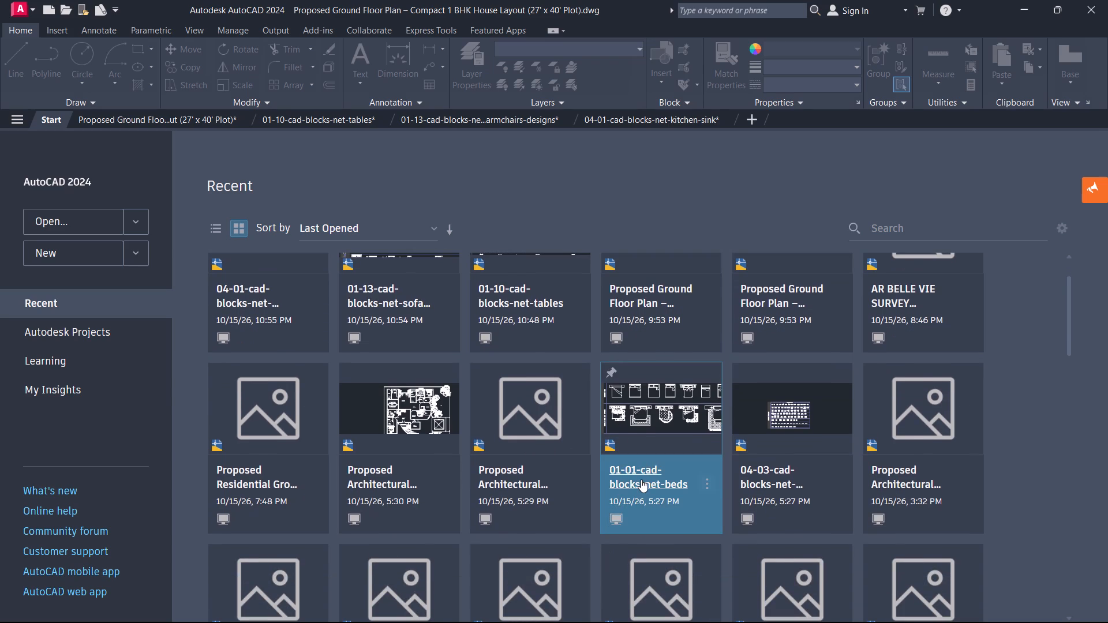
# Examine the double, king-size, carpeted and single bed rows for a bed block that suits the bedroom.
pyautogui.scroll(-2, 589, 351)
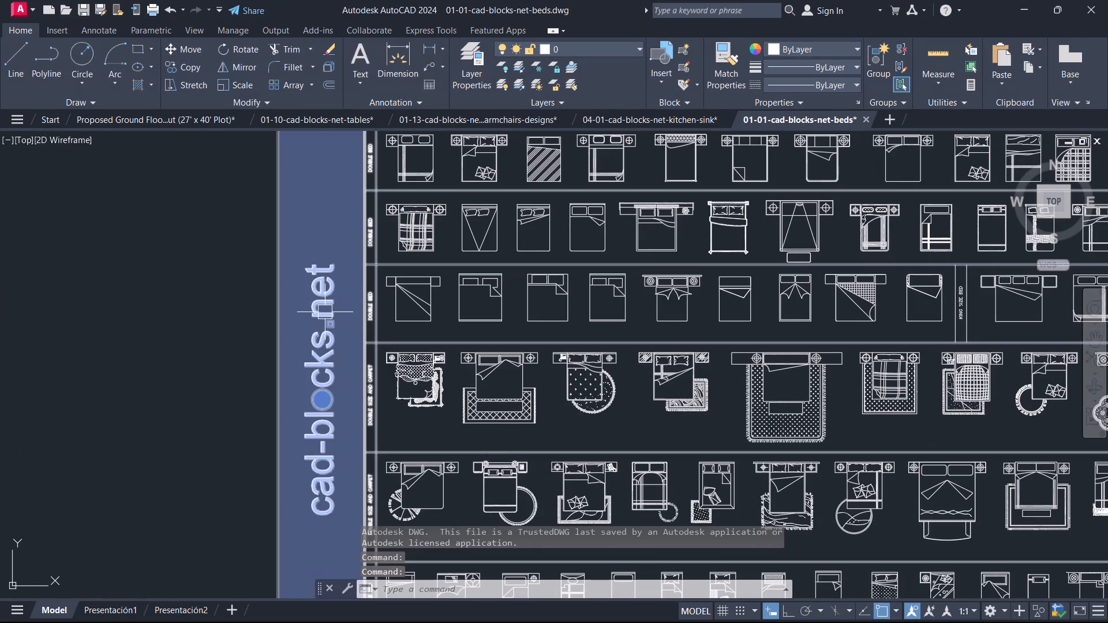
pyautogui.moveTo(866, 419); pyautogui.dragTo(841, 405, button='middle')
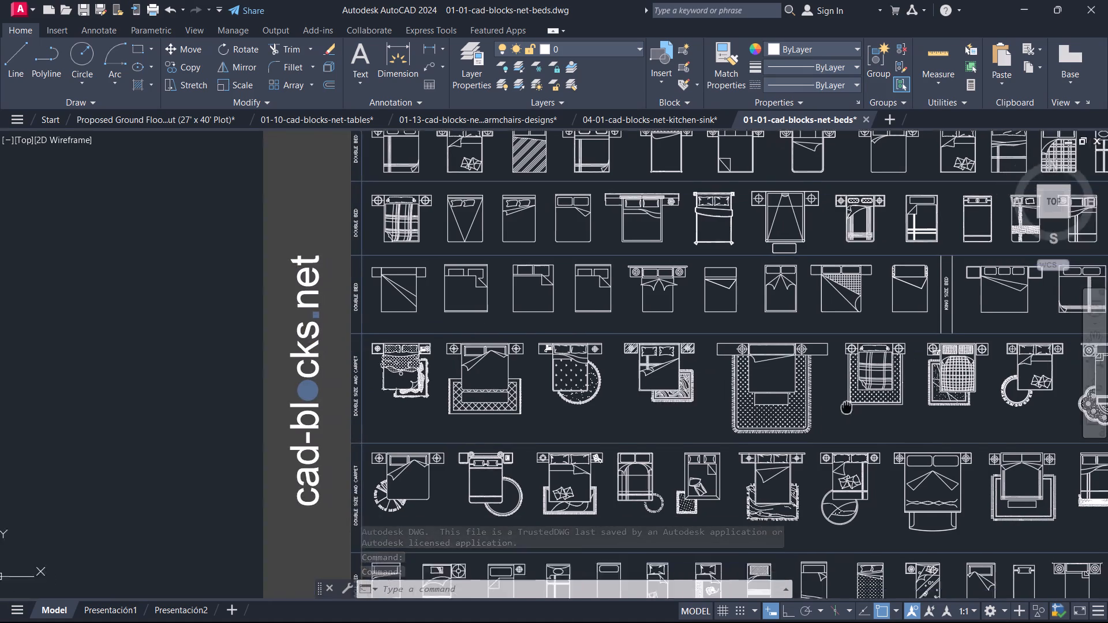
pyautogui.moveTo(841, 405); pyautogui.dragTo(657, 352, button='middle')
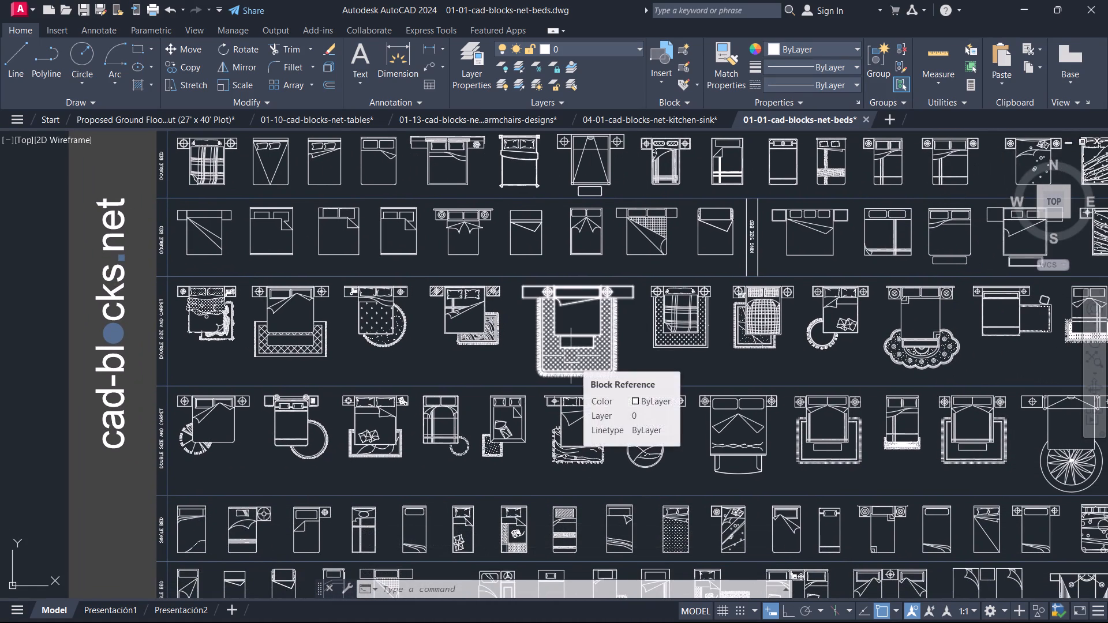
pyautogui.scroll(3, 533, 470)
pyautogui.moveTo(533, 470); pyautogui.dragTo(526, 467, button='middle')
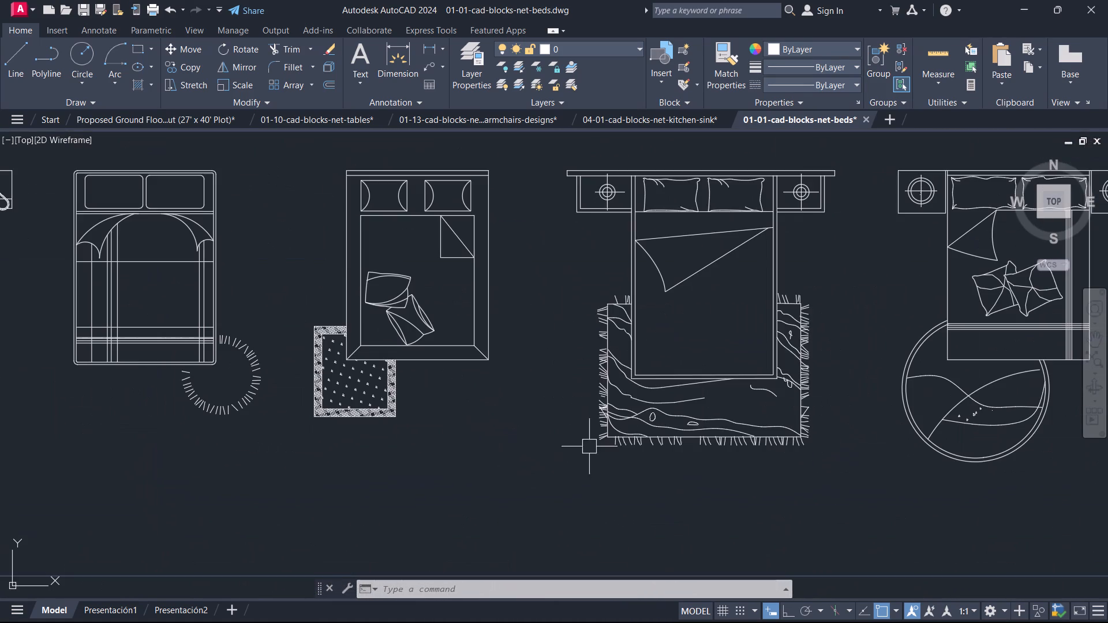
pyautogui.middleClick(675, 484)
pyautogui.scroll(-2, 674, 484)
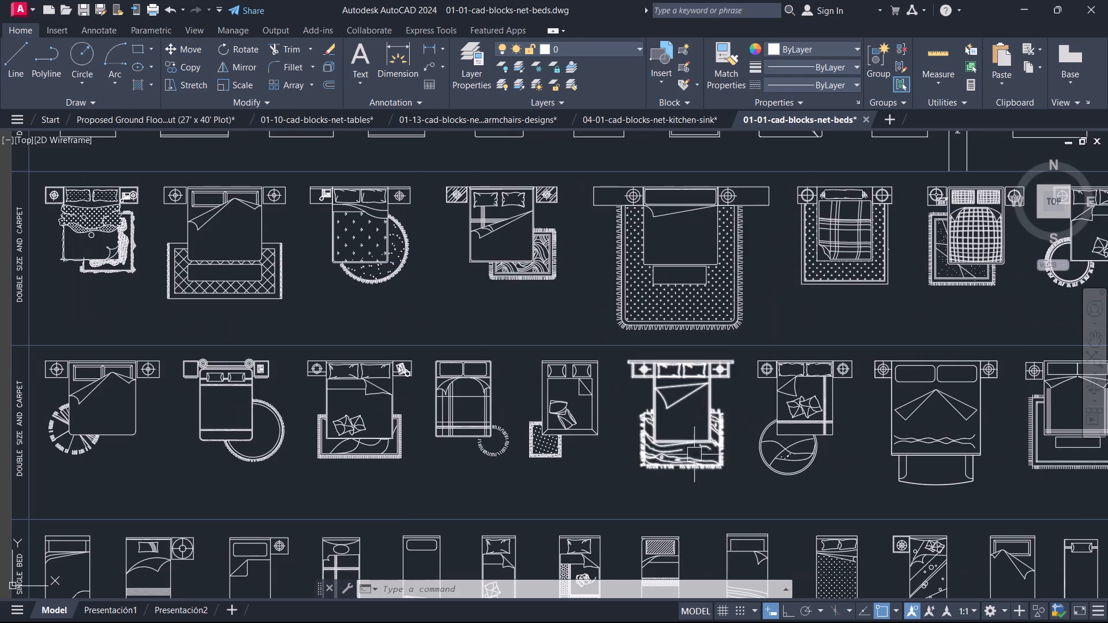
pyautogui.scroll(-1, 810, 442)
pyautogui.moveTo(811, 442); pyautogui.dragTo(493, 360, button='middle')
pyautogui.scroll(1, 572, 466)
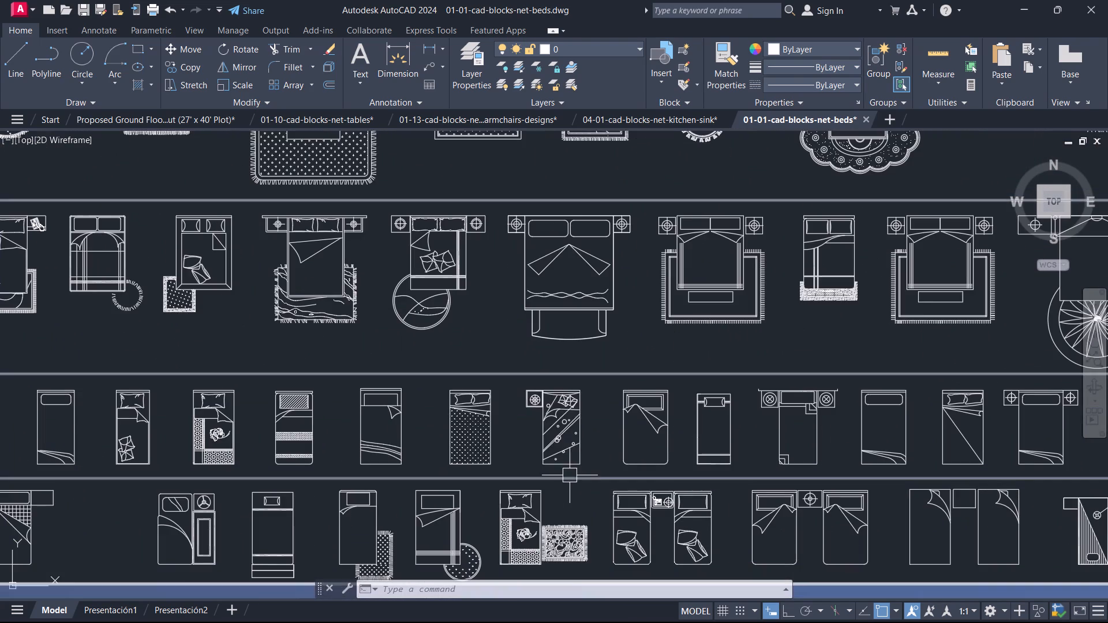
pyautogui.scroll(-1, 570, 411)
pyautogui.moveTo(568, 411); pyautogui.dragTo(526, 500, button='middle')
pyautogui.moveTo(620, 358); pyautogui.dragTo(591, 395, button='middle')
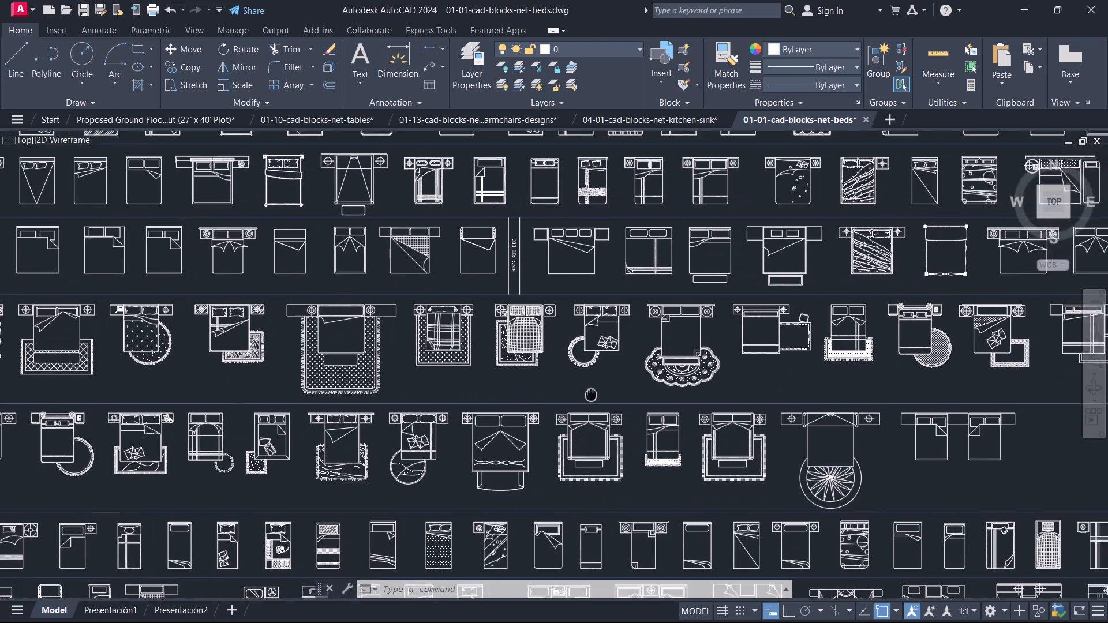
pyautogui.moveTo(591, 395); pyautogui.dragTo(554, 408, button='middle')
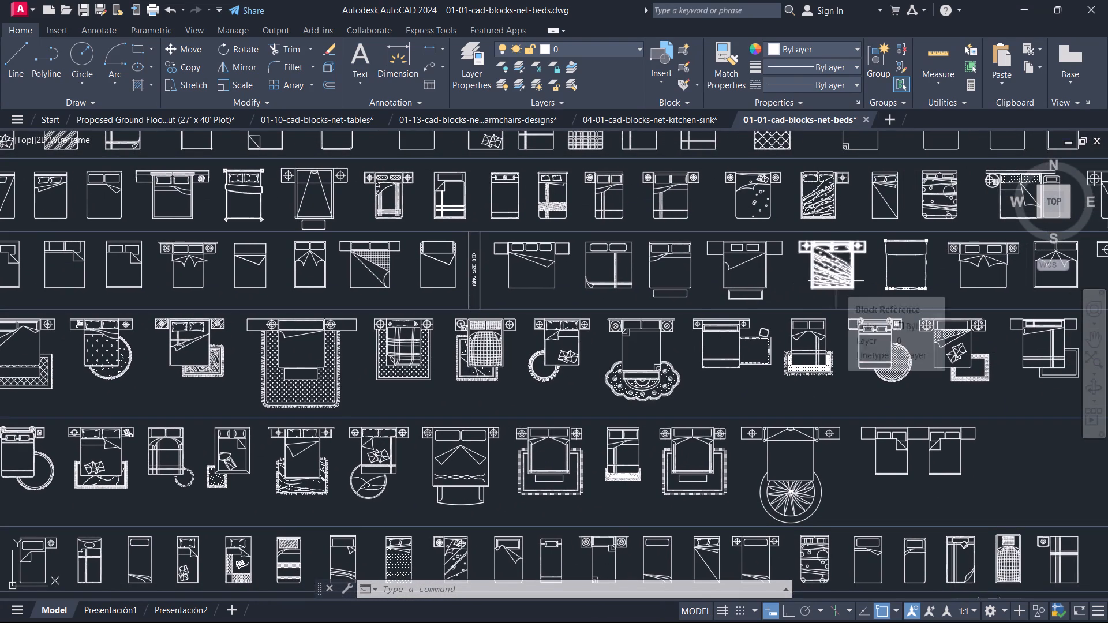
pyautogui.moveTo(470, 288); pyautogui.dragTo(441, 392, button='middle')
pyautogui.scroll(1, 864, 329)
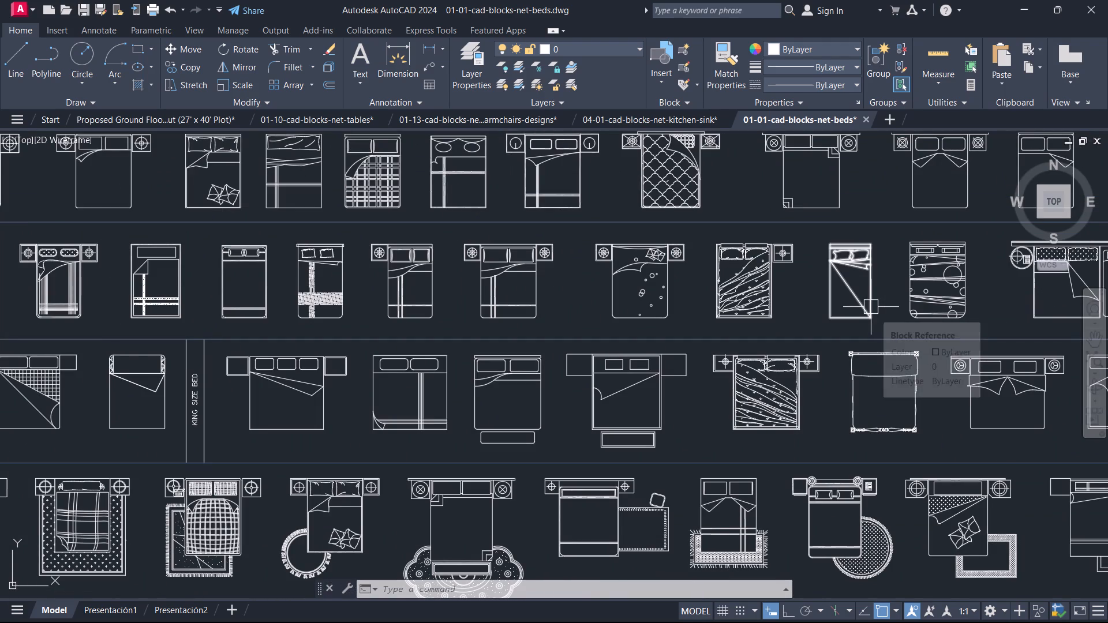
pyautogui.scroll(-1, 724, 337)
pyautogui.moveTo(728, 457); pyautogui.dragTo(995, 326, button='middle')
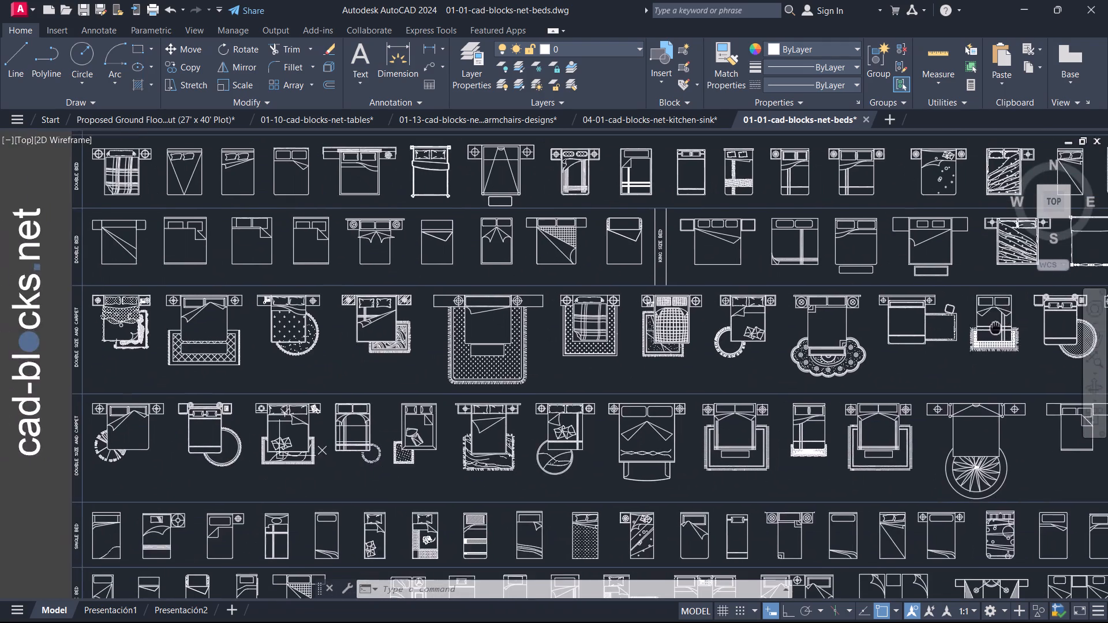
pyautogui.moveTo(995, 326); pyautogui.dragTo(997, 325, button='middle')
pyautogui.scroll(1, 244, 346)
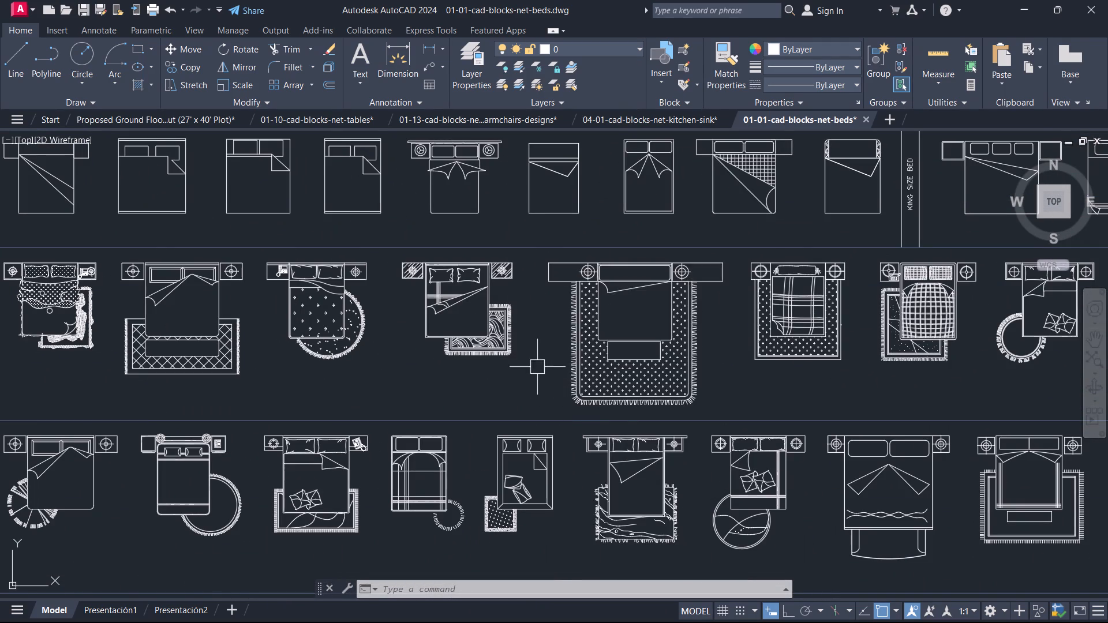
# Copy the double bed with hatched nightstands and corner rug into the Proposed Ground Floor Plan, with its insertion point south of the veranda steps.
pyautogui.click(500, 325)
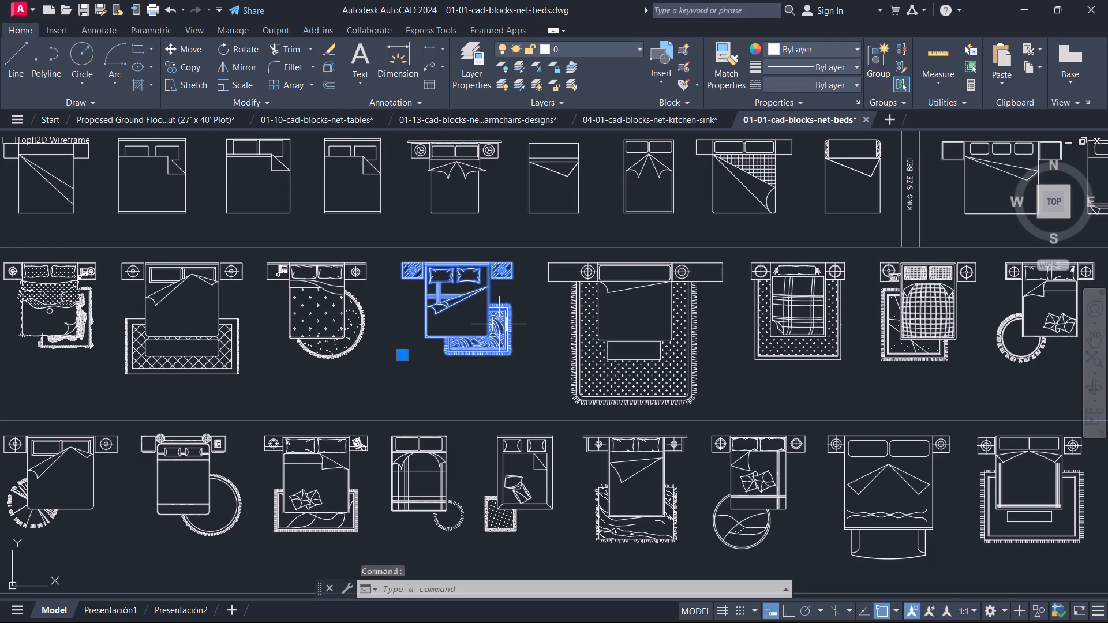
pyautogui.hotkey('ctrl', 'c')
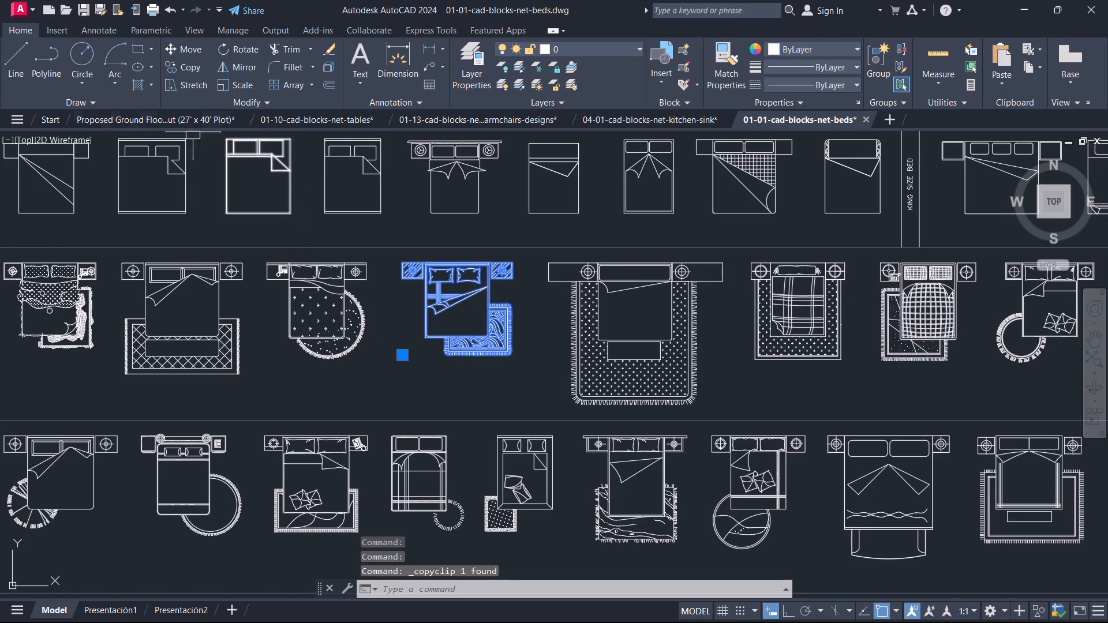
pyautogui.click(164, 124)
pyautogui.hotkey('ctrl', 'v')
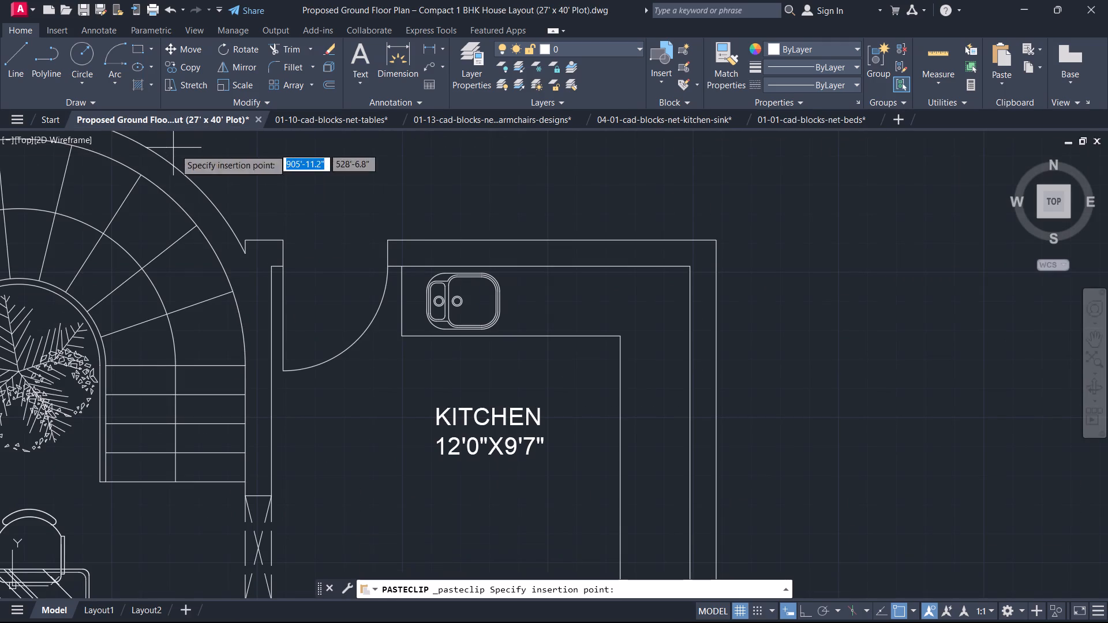
pyautogui.scroll(-3, 190, 173)
pyautogui.scroll(-2, 3, 444)
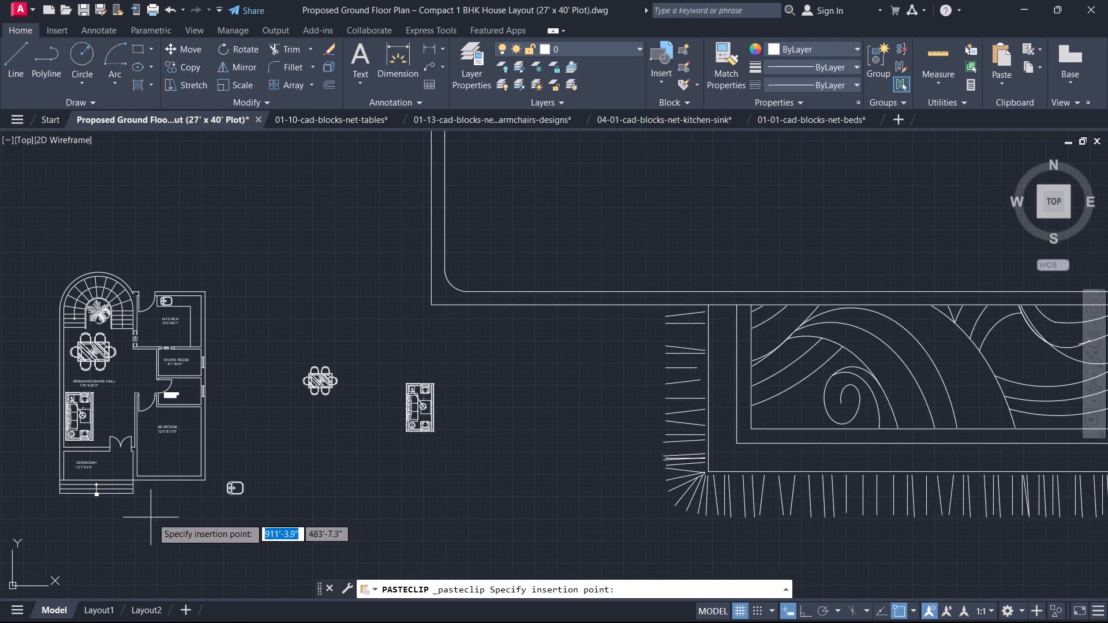
pyautogui.click(147, 514)
pyautogui.click(748, 354)
pyautogui.press('Escape')
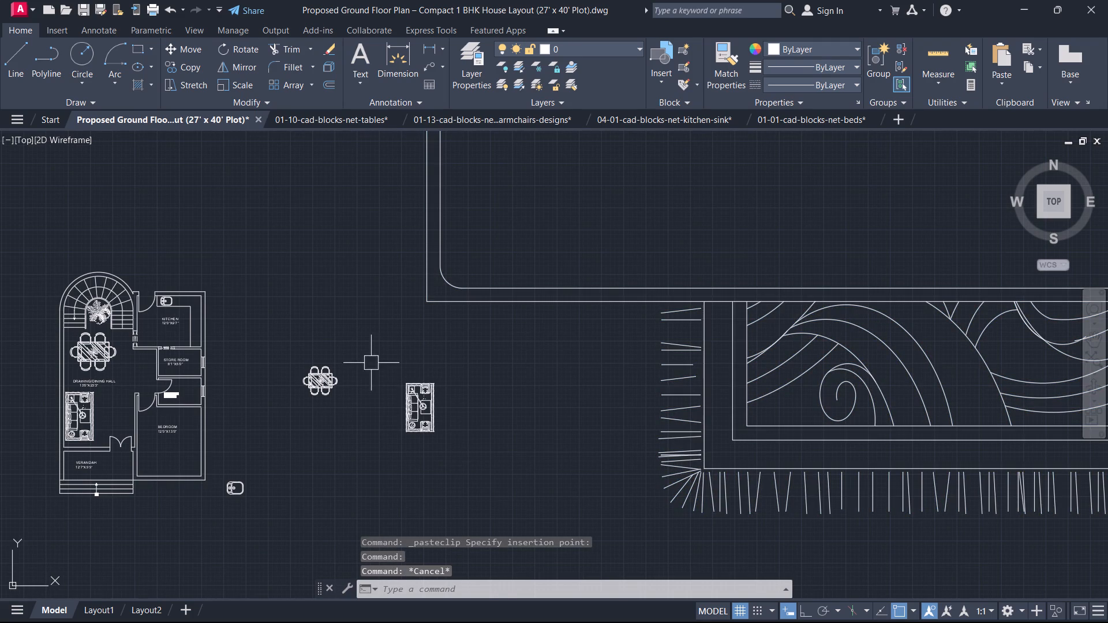
# Erase the spare dining table, sofa set and sink blocks lying outside the house plan.
pyautogui.moveTo(478, 459); pyautogui.dragTo(441, 446)
pyautogui.click(320, 351)
pyautogui.moveTo(285, 539); pyautogui.dragTo(254, 519)
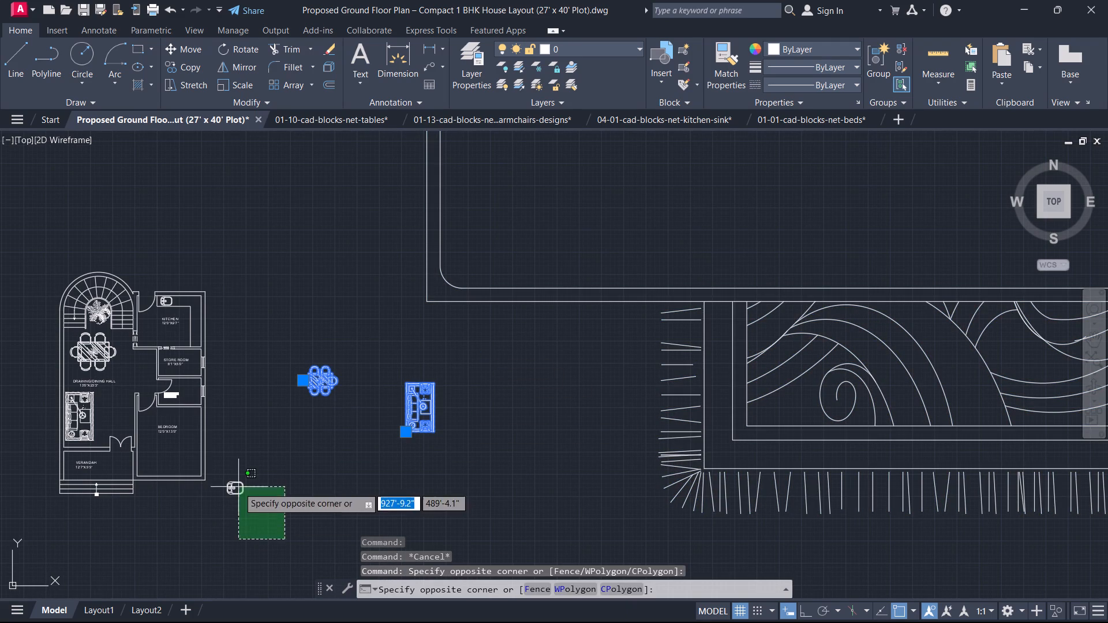
pyautogui.click(238, 466)
pyautogui.write('E')
pyautogui.press('space')
# Scale the oversized pasted bed down sharply from the lower-left corner of its frame.
pyautogui.click(518, 294)
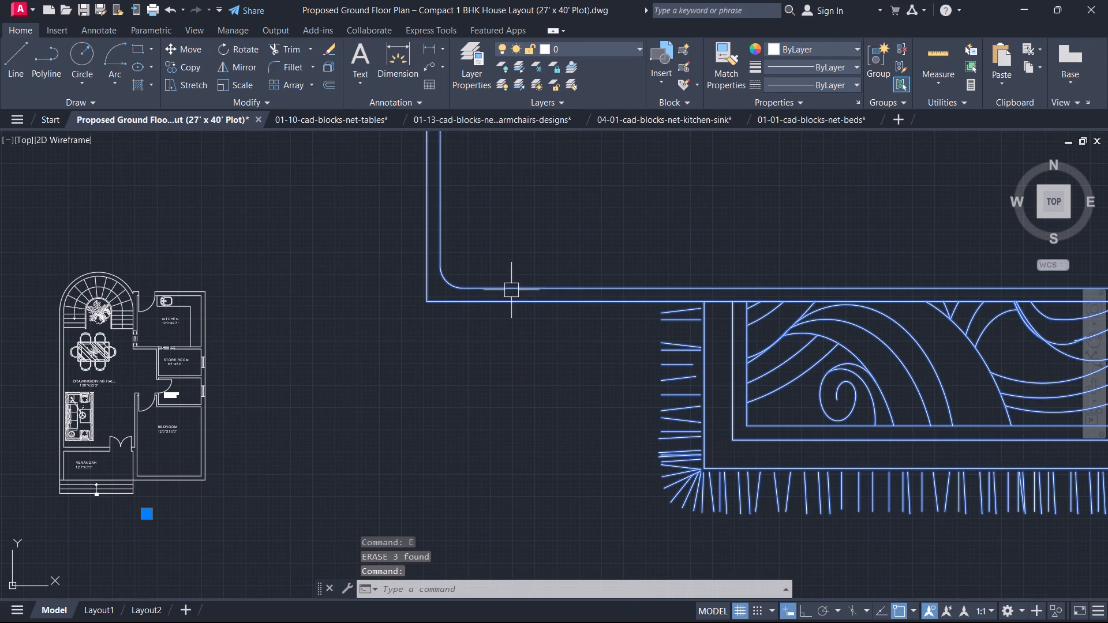
pyautogui.write('SC')
pyautogui.press('space')
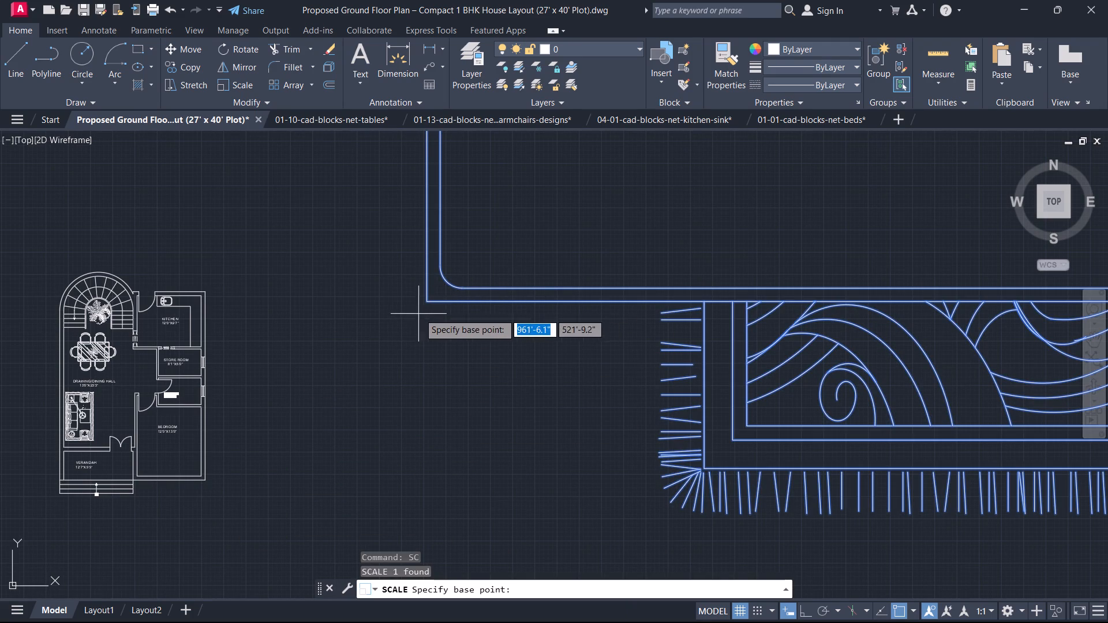
pyautogui.click(425, 305)
pyautogui.click(470, 298)
pyautogui.moveTo(460, 307); pyautogui.dragTo(492, 359, button='middle')
pyautogui.scroll(1, 460, 307)
pyautogui.press('Escape')
# Scale the bed down again from the lower-left corner of its frame until it roughly suits the house plan.
pyautogui.moveTo(501, 376); pyautogui.dragTo(491, 373)
pyautogui.click(454, 325)
pyautogui.write('SC')
pyautogui.press('space')
pyautogui.scroll(2, 440, 335)
pyautogui.click(428, 384)
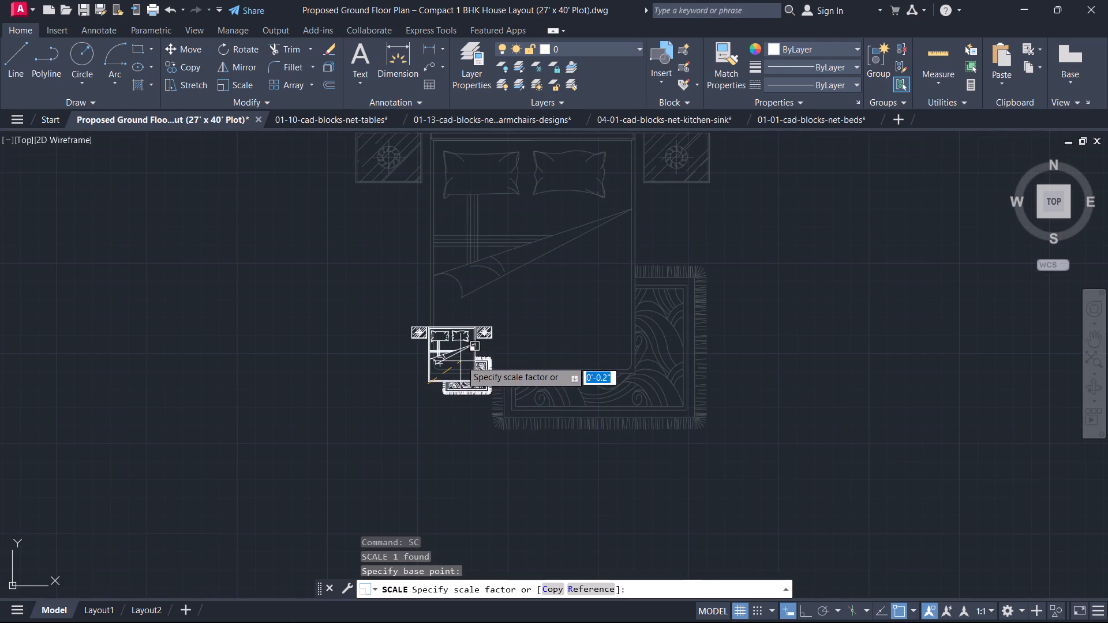
pyautogui.click(467, 356)
pyautogui.press('Escape')
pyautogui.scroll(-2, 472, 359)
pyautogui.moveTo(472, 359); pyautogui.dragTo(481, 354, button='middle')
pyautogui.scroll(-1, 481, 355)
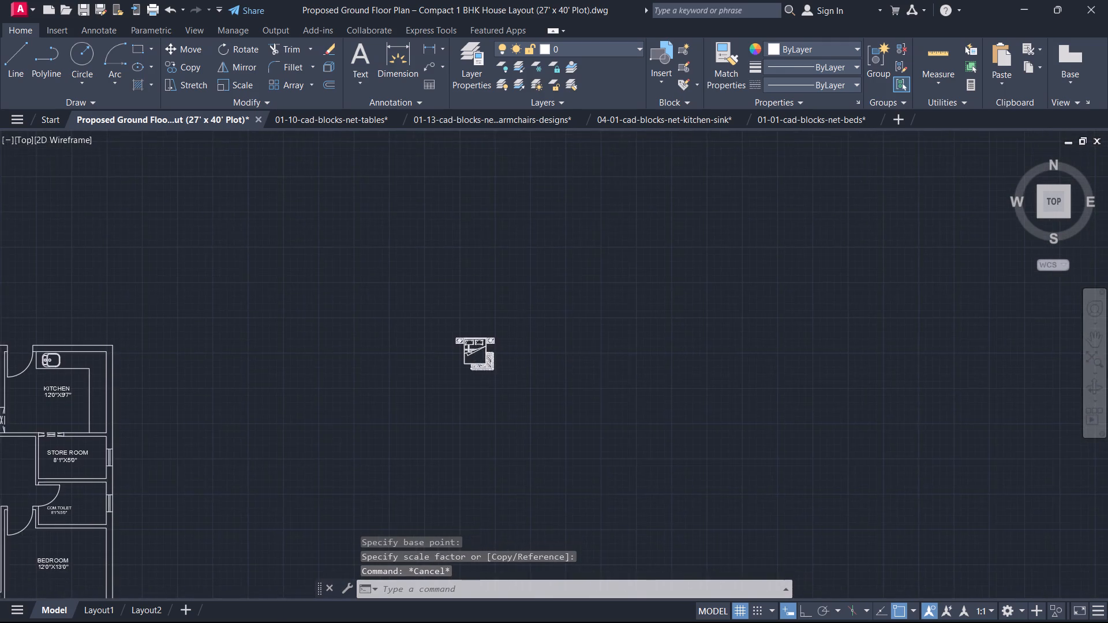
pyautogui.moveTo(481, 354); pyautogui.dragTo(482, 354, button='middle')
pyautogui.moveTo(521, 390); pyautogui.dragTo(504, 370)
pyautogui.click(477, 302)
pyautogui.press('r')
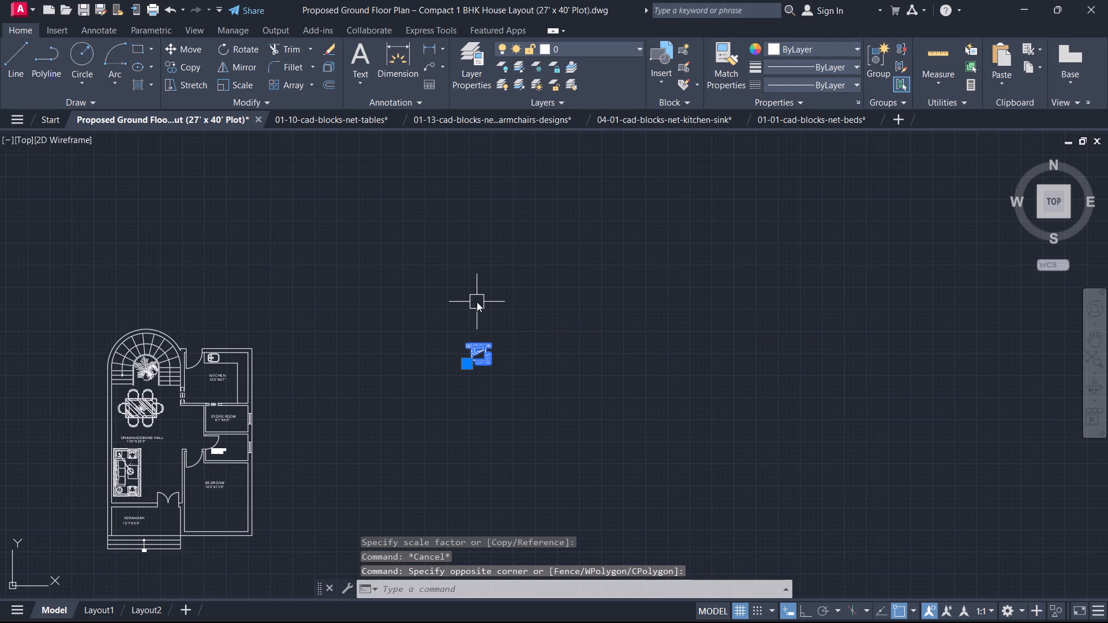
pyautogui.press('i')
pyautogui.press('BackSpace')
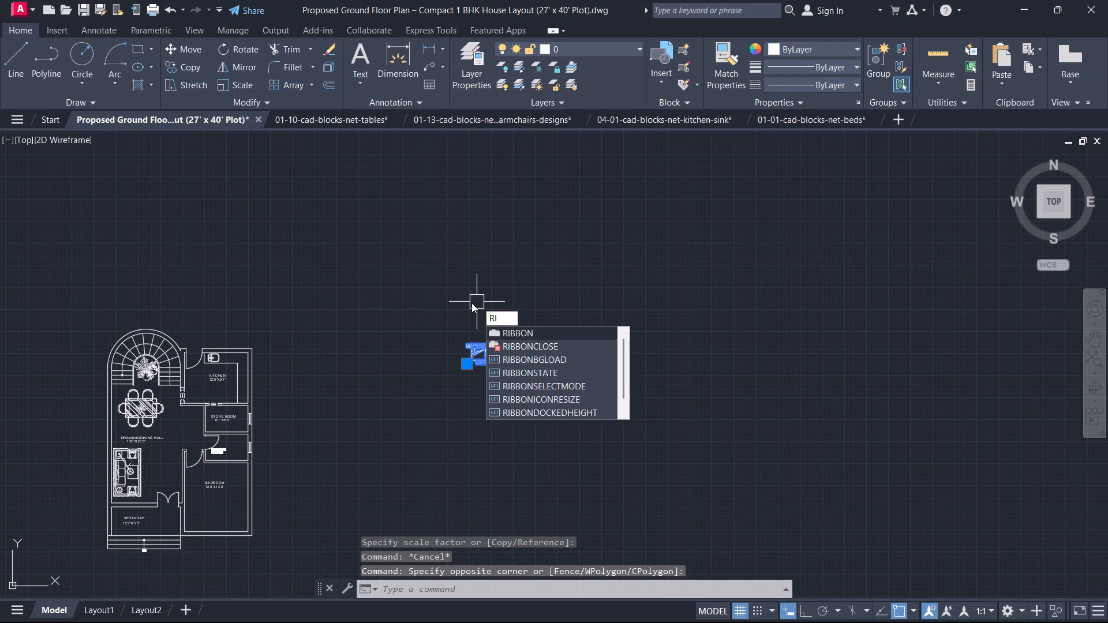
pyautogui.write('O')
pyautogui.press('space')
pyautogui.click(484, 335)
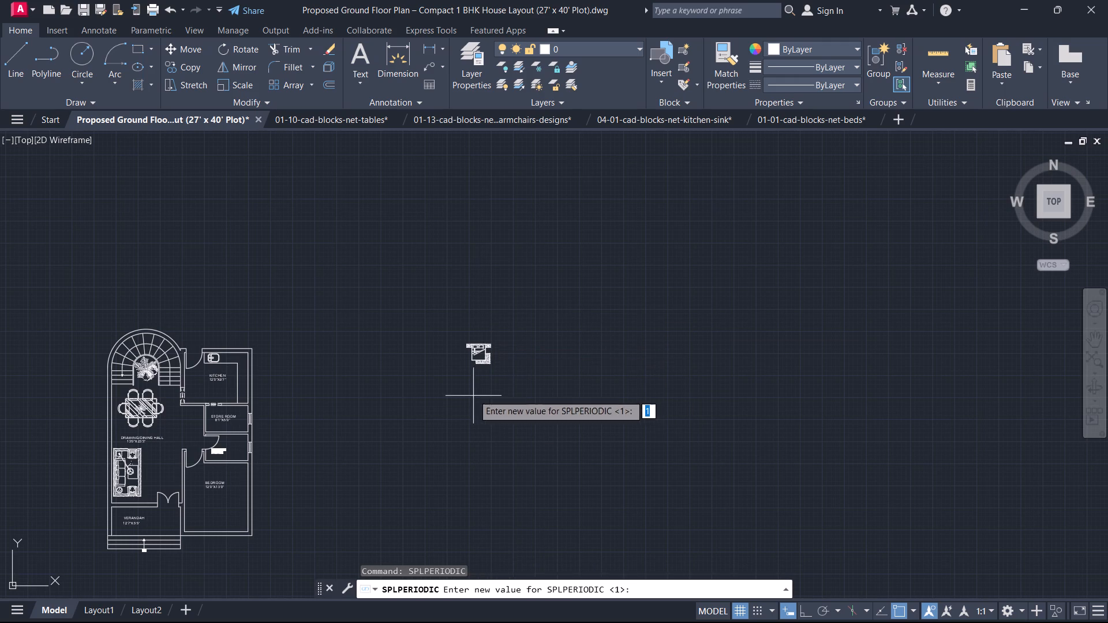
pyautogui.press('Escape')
# Rotate the bed block 90° clockwise with Ortho on, using a base point just above it, so the headboard faces east.
pyautogui.click(484, 374)
pyautogui.click(451, 321)
pyautogui.press('r')
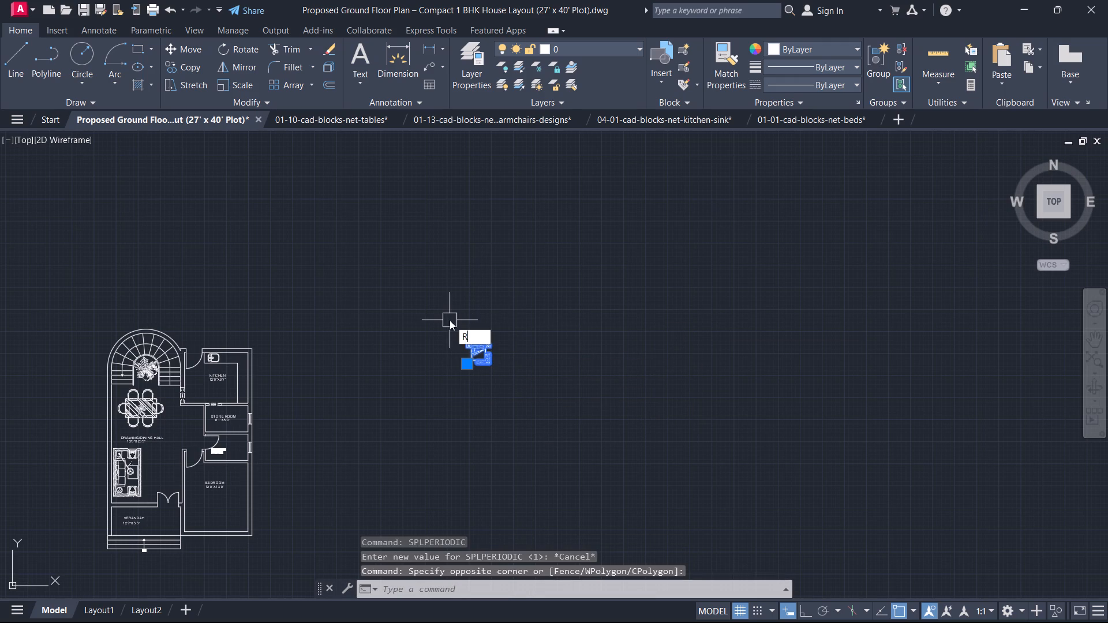
pyautogui.write('O')
pyautogui.press('space')
pyautogui.click(486, 332)
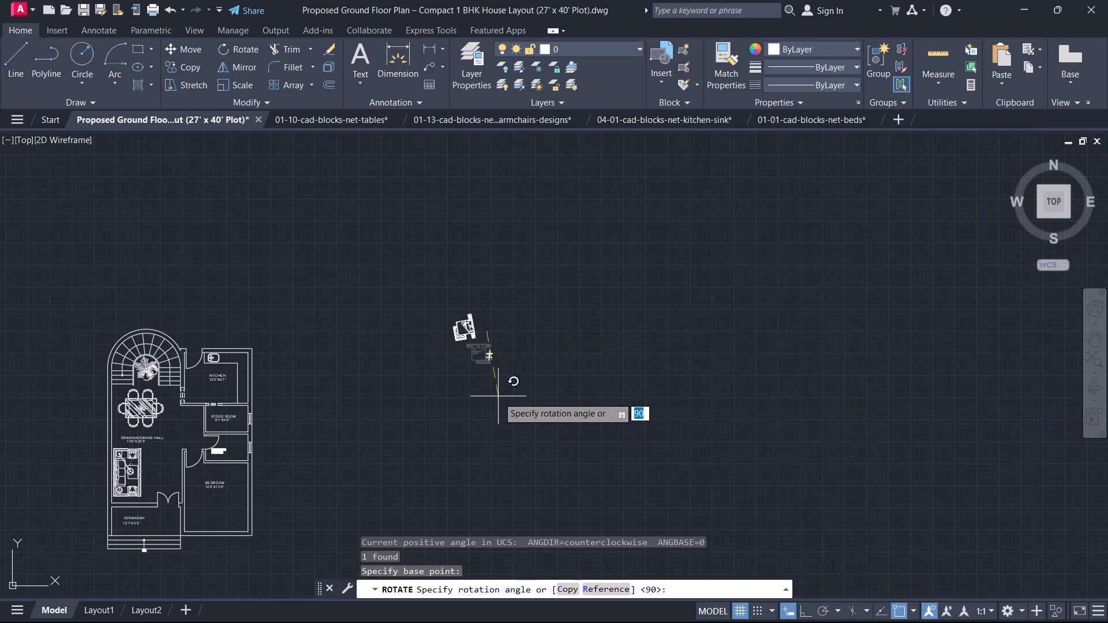
pyautogui.press('F8')
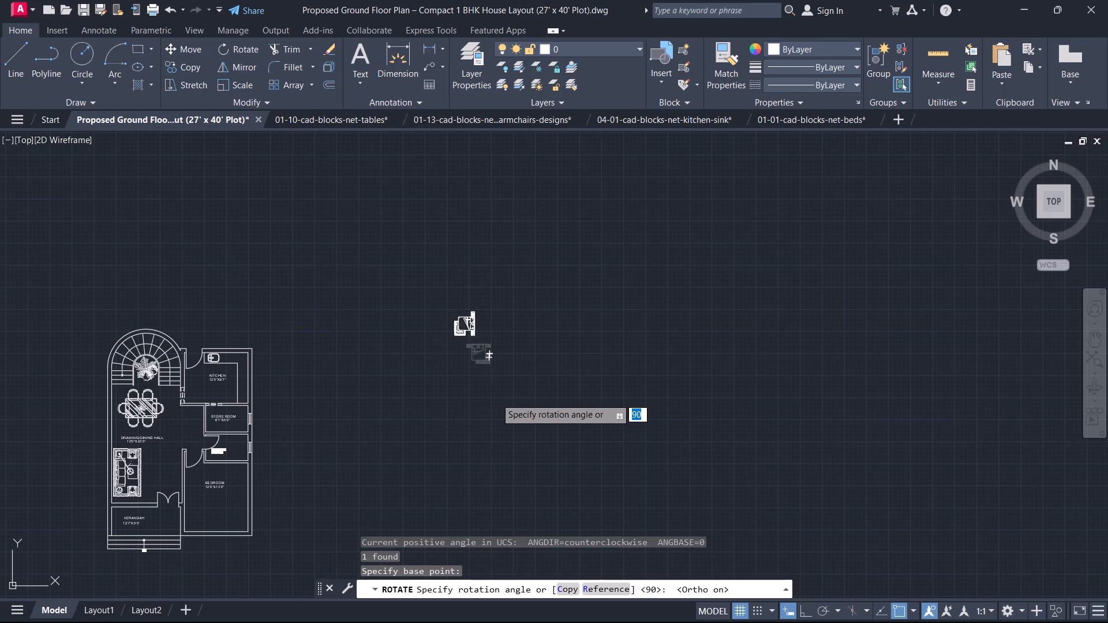
pyautogui.click(477, 416)
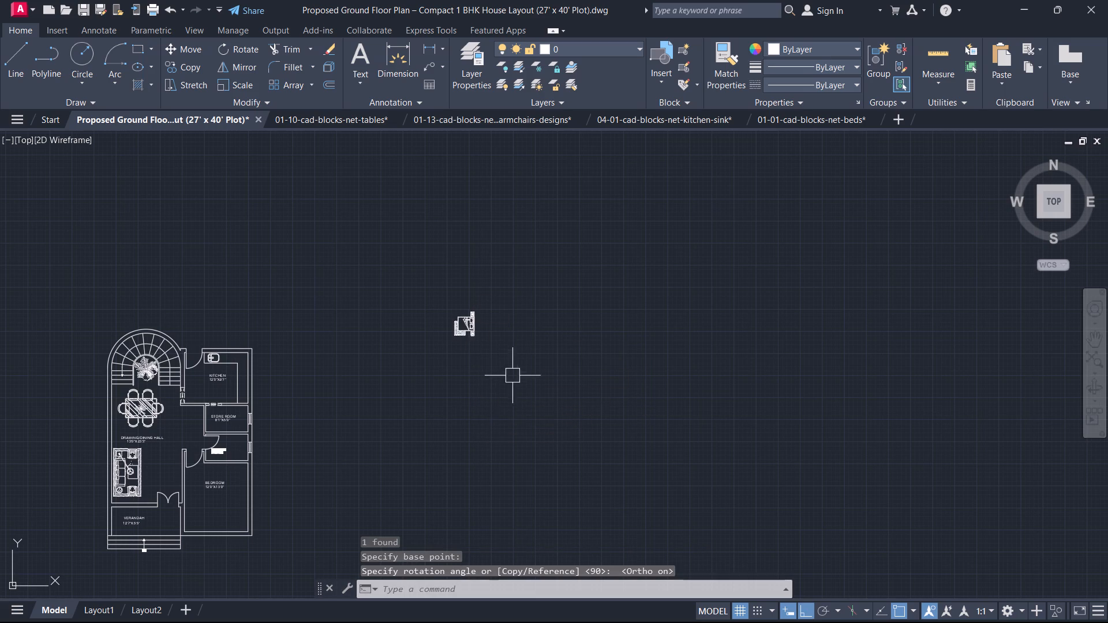
# Turn Ortho mode off with the rotated bed block selected.
pyautogui.moveTo(513, 375); pyautogui.dragTo(519, 436, button='middle')
pyautogui.scroll(1, 519, 395)
pyautogui.moveTo(483, 395); pyautogui.dragTo(471, 387)
pyautogui.click(411, 308)
pyautogui.press('F8')
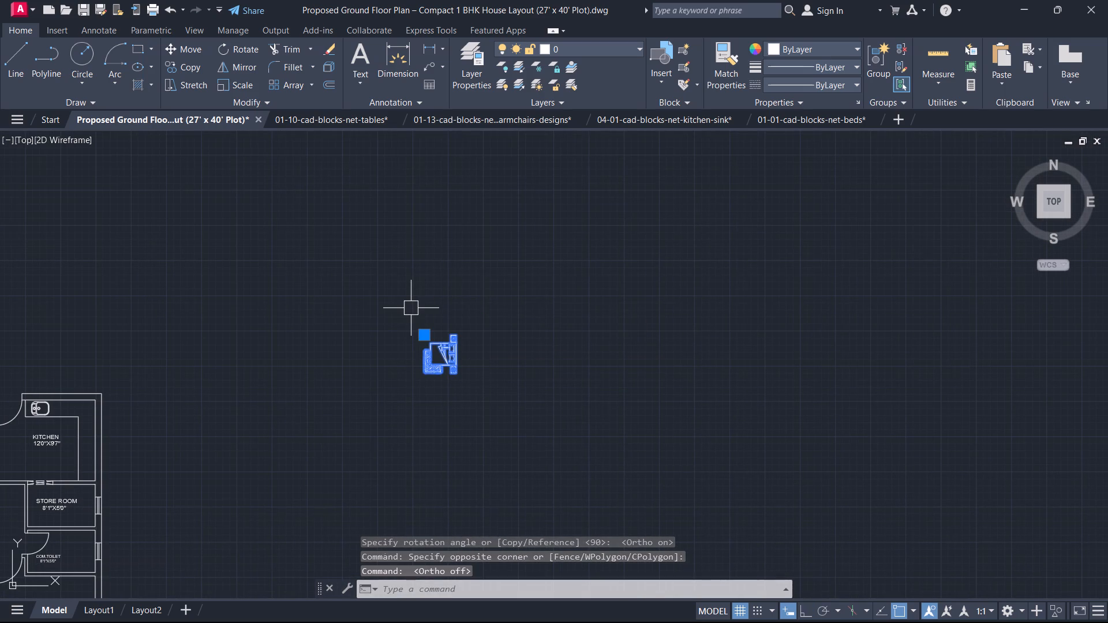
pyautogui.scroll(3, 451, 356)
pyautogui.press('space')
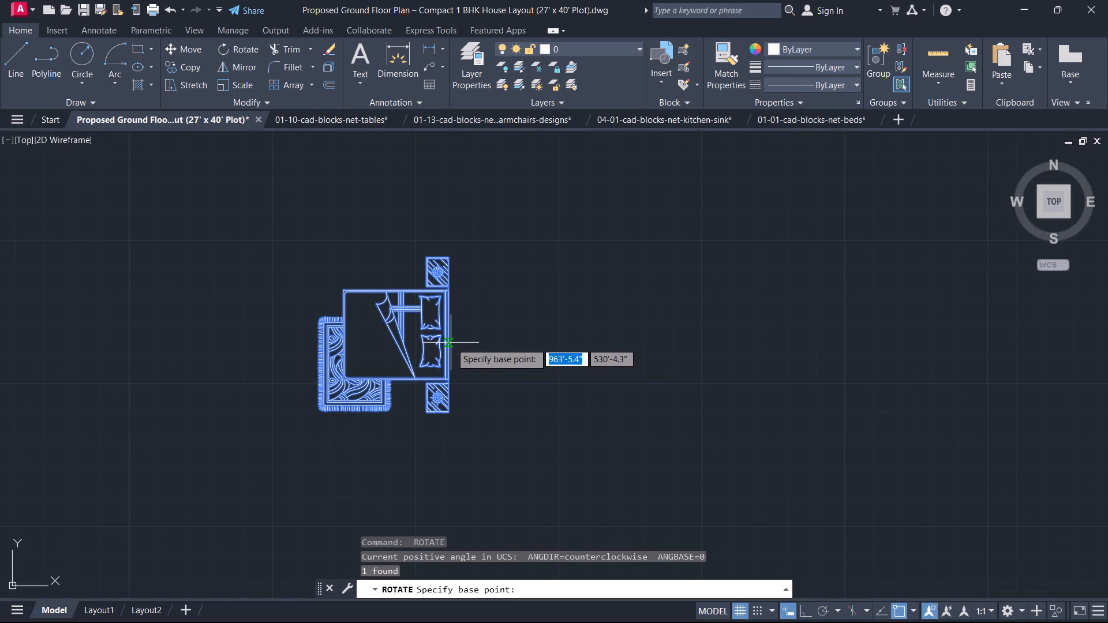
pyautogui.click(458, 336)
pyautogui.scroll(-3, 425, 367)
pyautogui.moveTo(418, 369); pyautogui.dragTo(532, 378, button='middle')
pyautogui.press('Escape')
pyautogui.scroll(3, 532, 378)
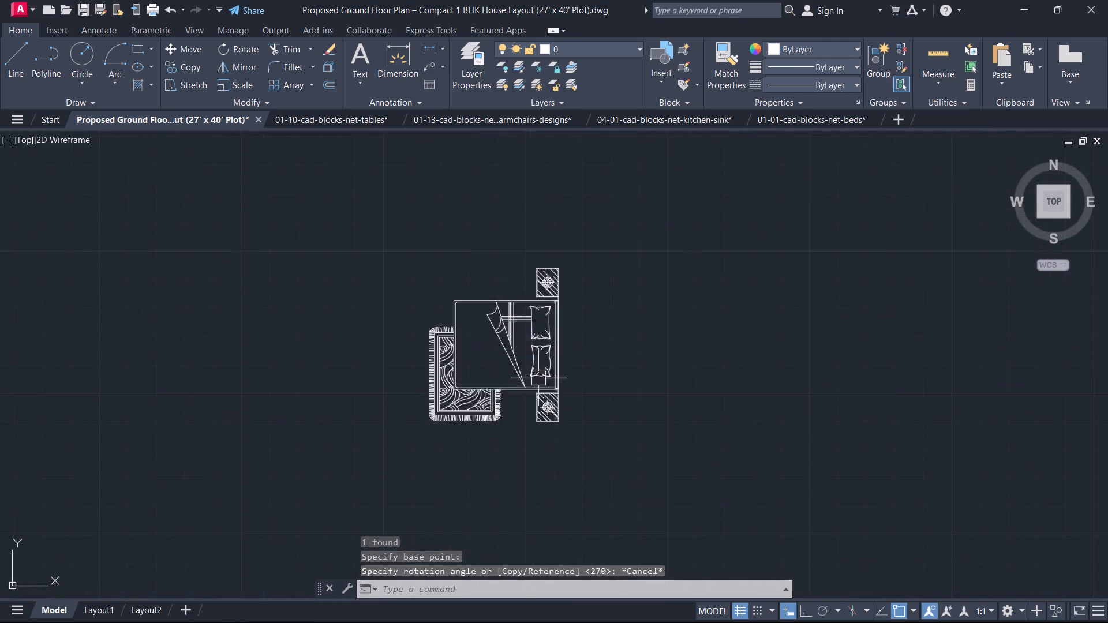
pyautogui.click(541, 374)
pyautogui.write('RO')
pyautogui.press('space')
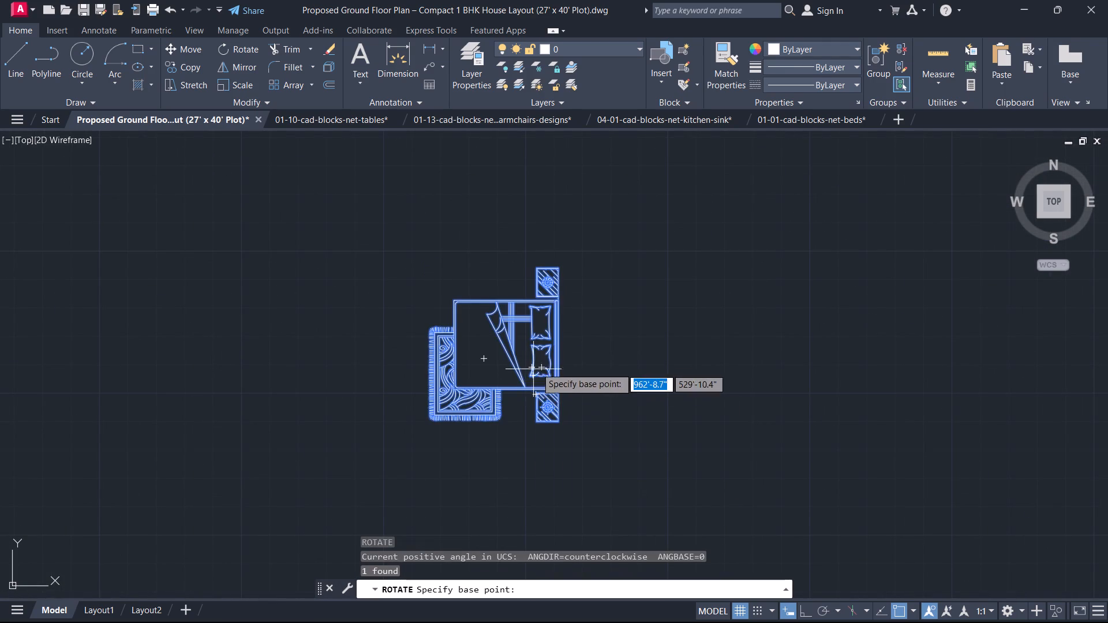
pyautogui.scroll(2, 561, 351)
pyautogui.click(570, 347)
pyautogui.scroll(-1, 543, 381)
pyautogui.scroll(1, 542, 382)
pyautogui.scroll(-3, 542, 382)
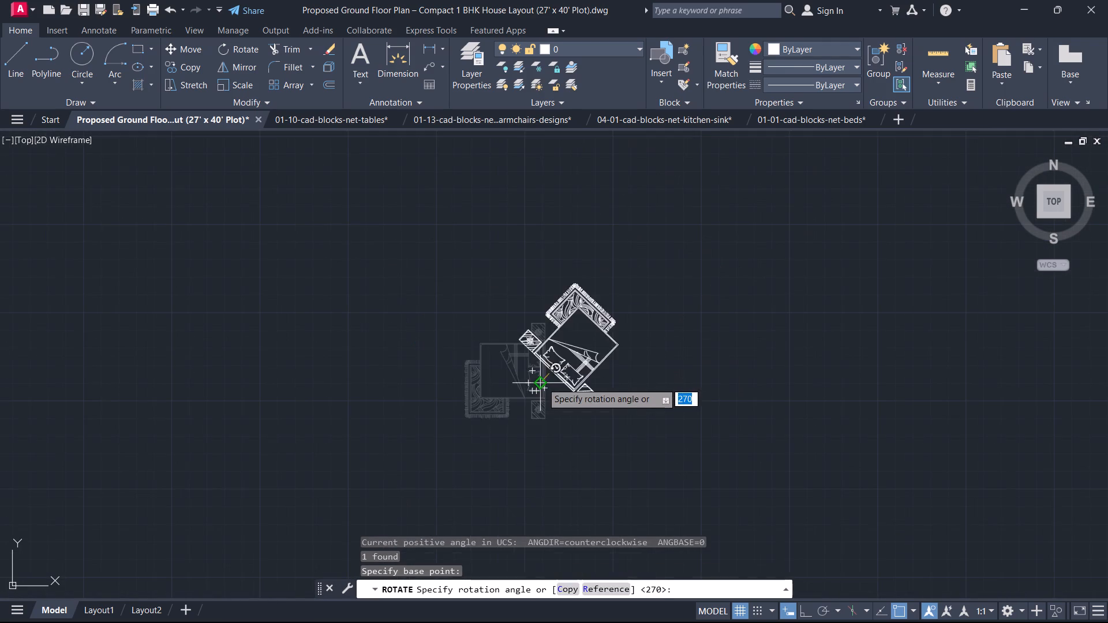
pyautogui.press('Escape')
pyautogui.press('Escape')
# Copy the bed block by its headboard edge to the midpoint of the bedroom's inner east wall face.
pyautogui.click(534, 370)
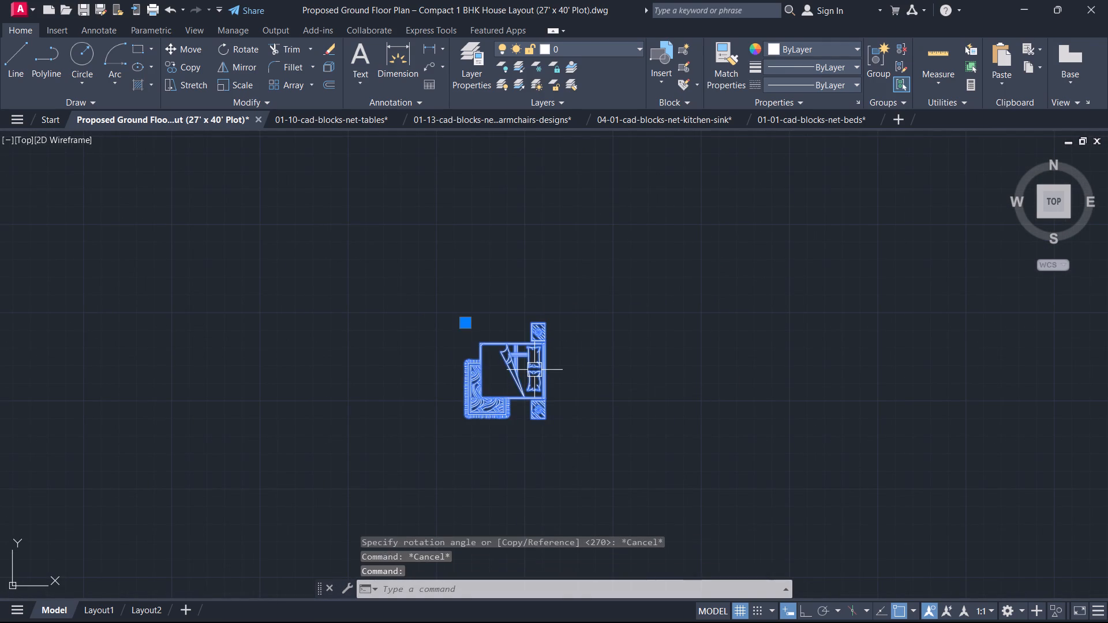
pyautogui.write('CO')
pyautogui.press('space')
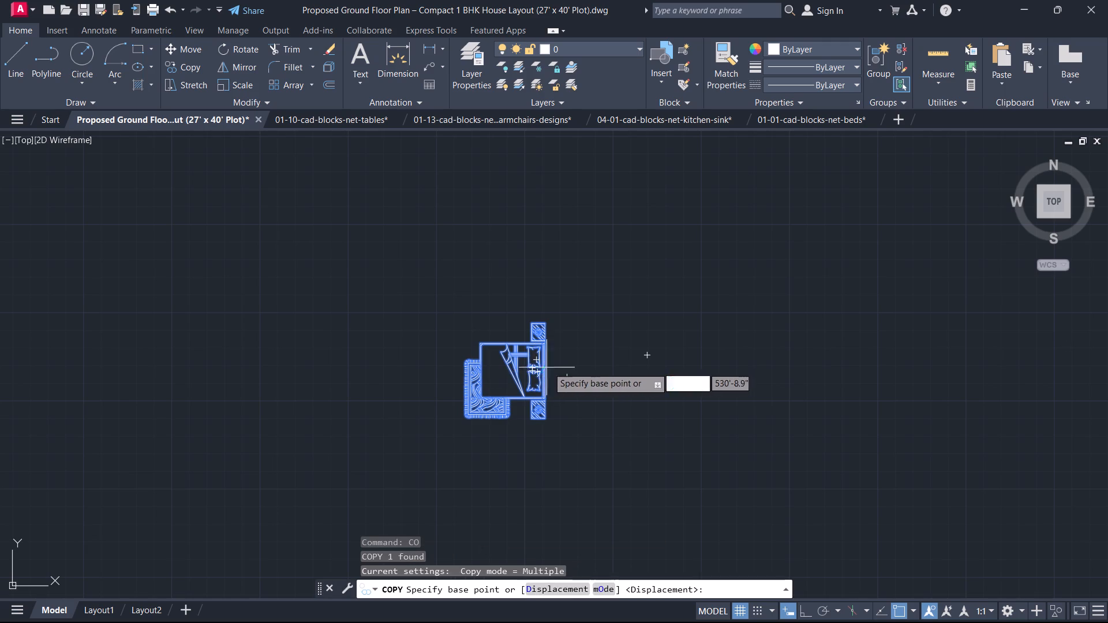
pyautogui.click(551, 367)
pyautogui.scroll(-2, 425, 452)
pyautogui.moveTo(400, 468); pyautogui.dragTo(668, 365, button='middle')
pyautogui.moveTo(409, 544); pyautogui.dragTo(492, 318, button='middle')
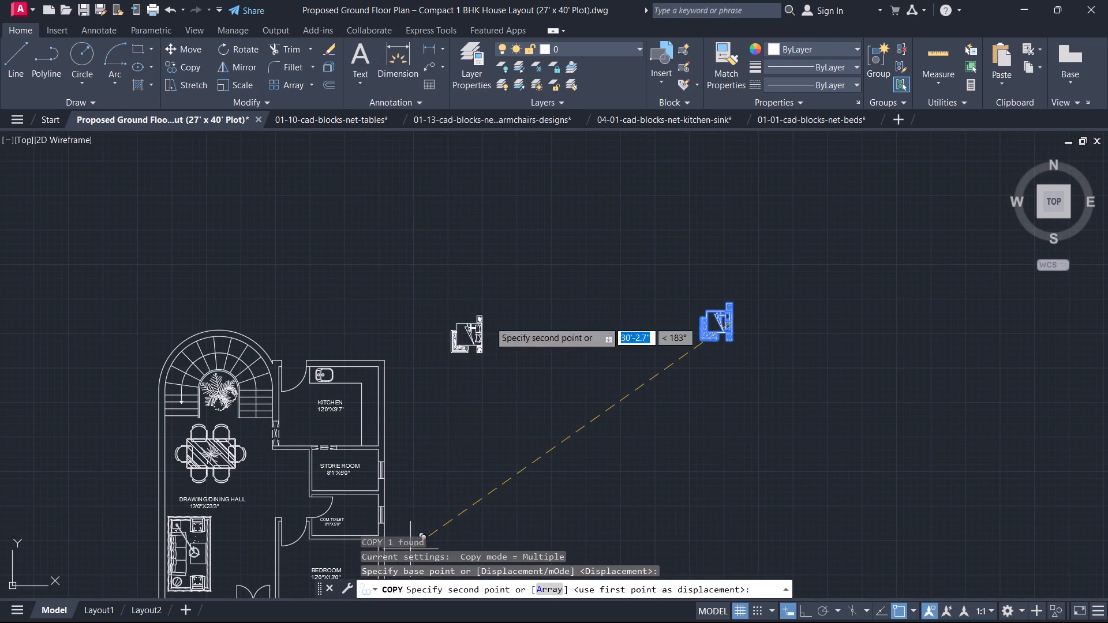
pyautogui.moveTo(492, 318); pyautogui.dragTo(494, 318, button='middle')
pyautogui.moveTo(360, 562); pyautogui.dragTo(476, 348, button='middle')
pyautogui.scroll(3, 475, 350)
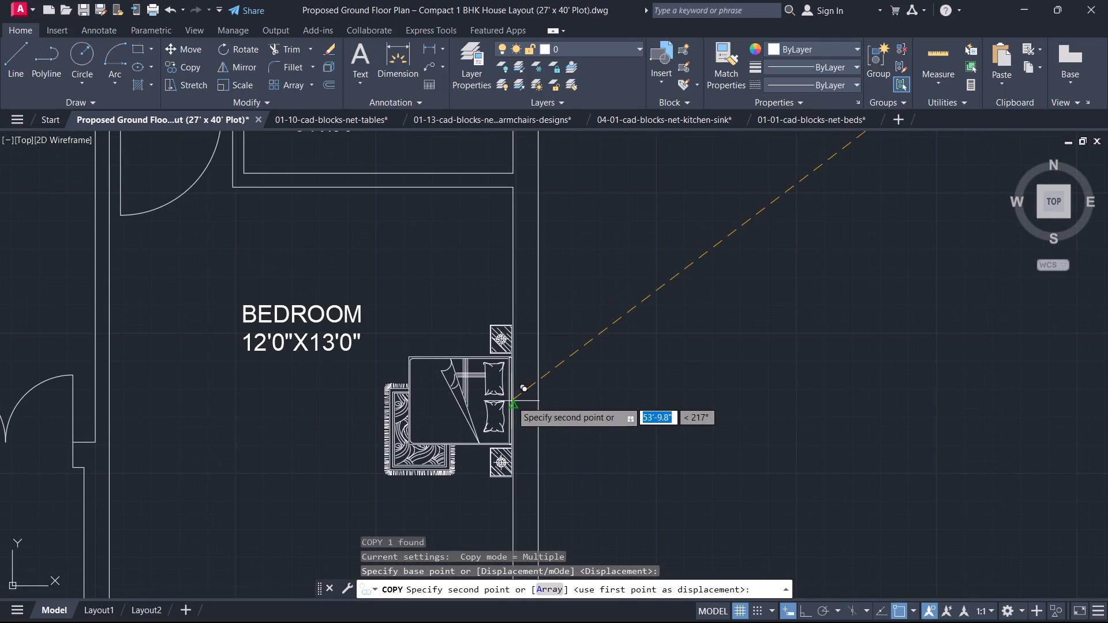
pyautogui.click(512, 400)
pyautogui.press('Escape')
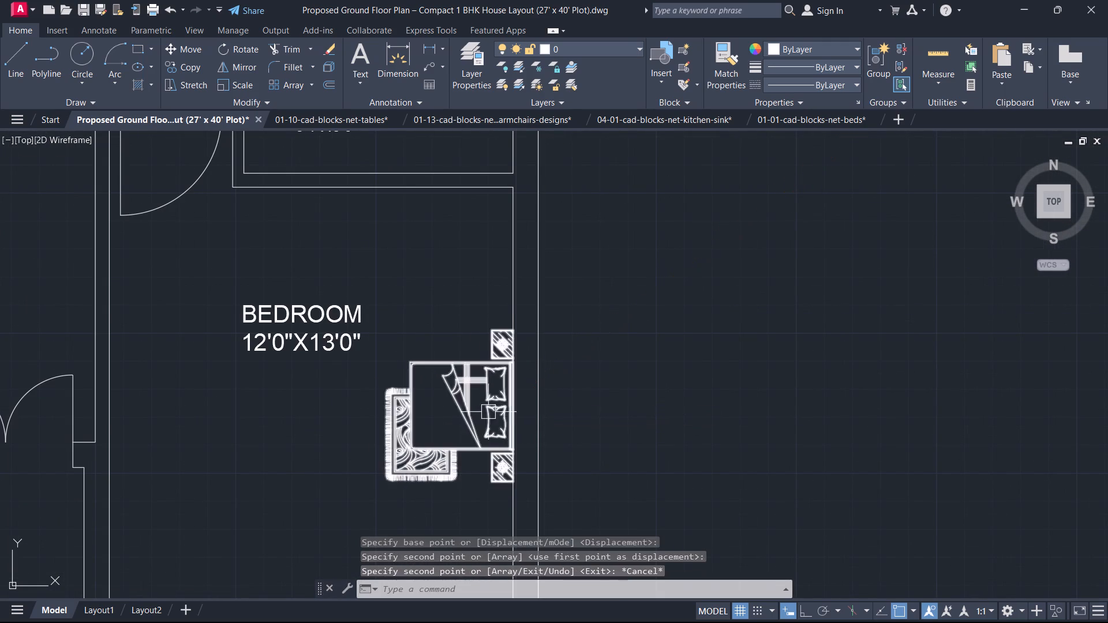
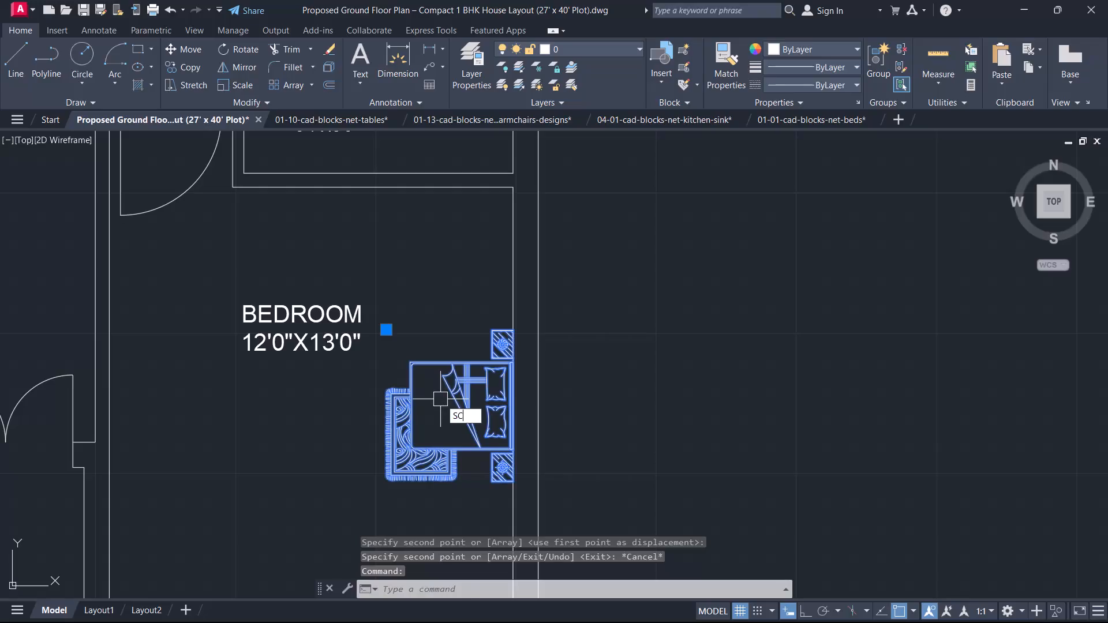
# Scale up the bed block by eye from a base point on the outer east wall line until it suits the bedroom.
pyautogui.click(538, 403)
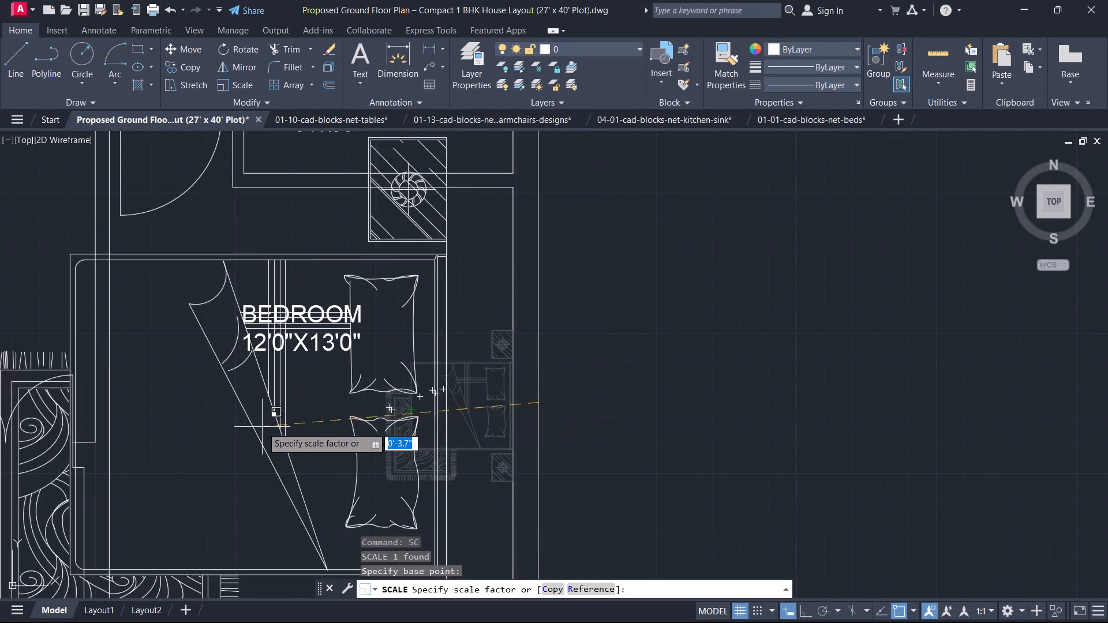
pyautogui.click(371, 434)
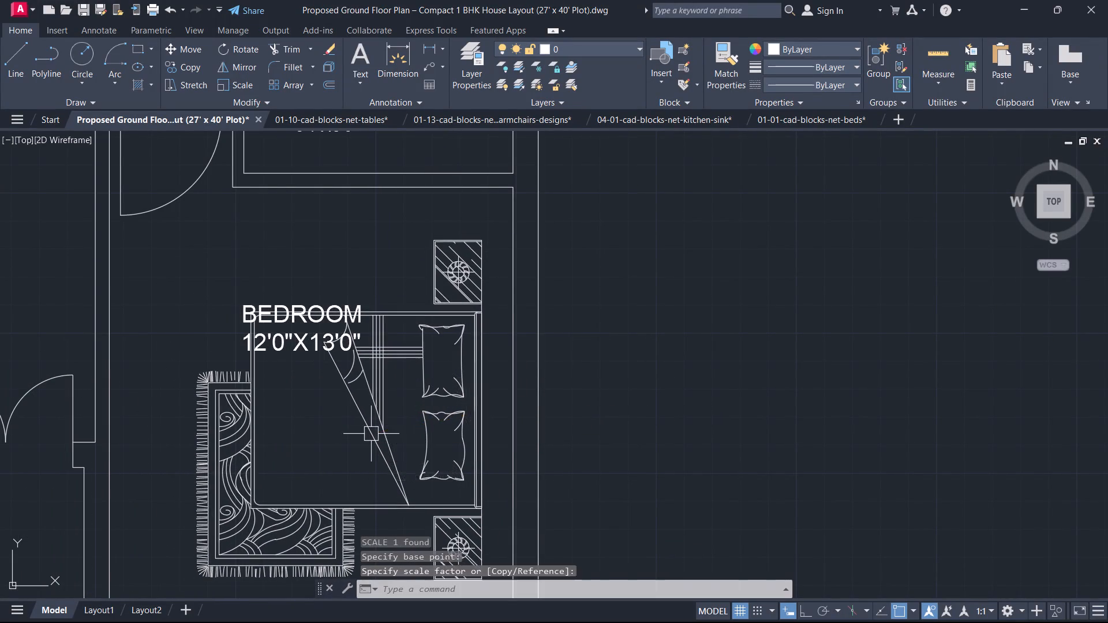
pyautogui.press('Escape')
# Move the enlarged bed block east by its headboard edge, stopping just short of the bedroom's inner east wall face.
pyautogui.moveTo(398, 436); pyautogui.dragTo(321, 405, button='middle')
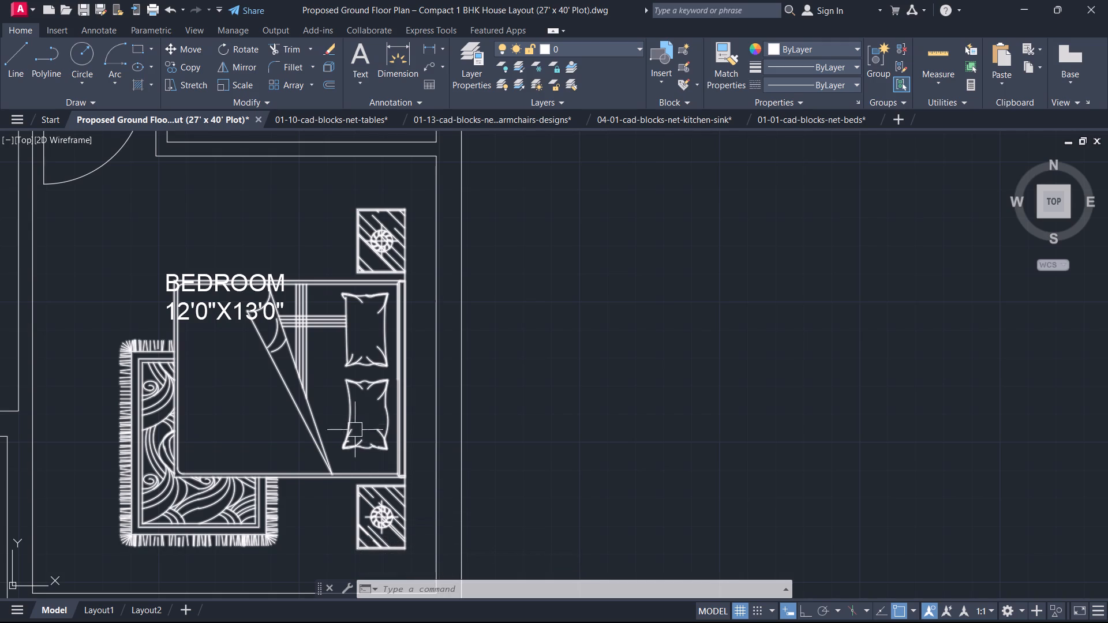
pyautogui.click(388, 399)
pyautogui.press('m')
pyautogui.press('space')
pyautogui.scroll(2, 419, 380)
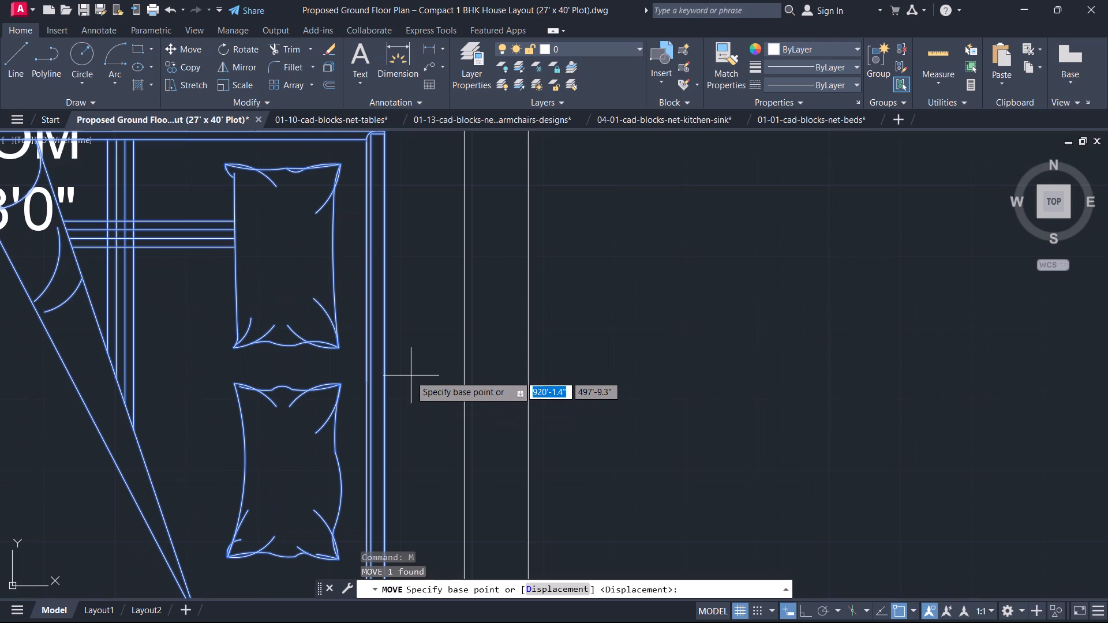
pyautogui.click(395, 366)
pyautogui.click(451, 374)
pyautogui.press('Escape')
pyautogui.scroll(-1, 412, 382)
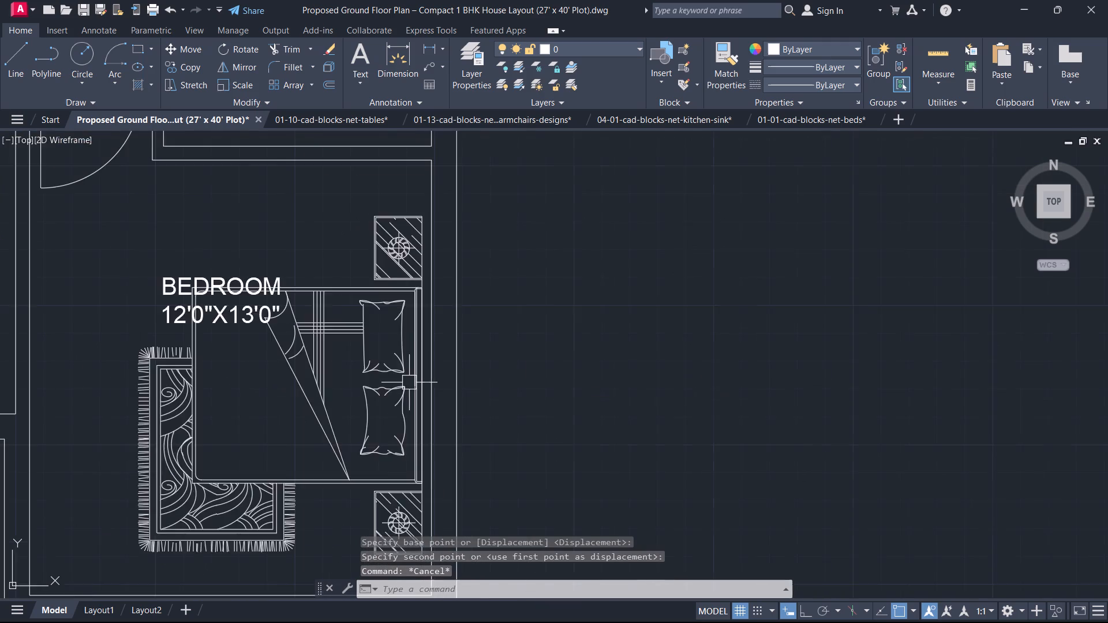
# Move the bedroom name and size label north so it sits clear above the bed.
pyautogui.scroll(-2, 409, 382)
pyautogui.middleClick(409, 382)
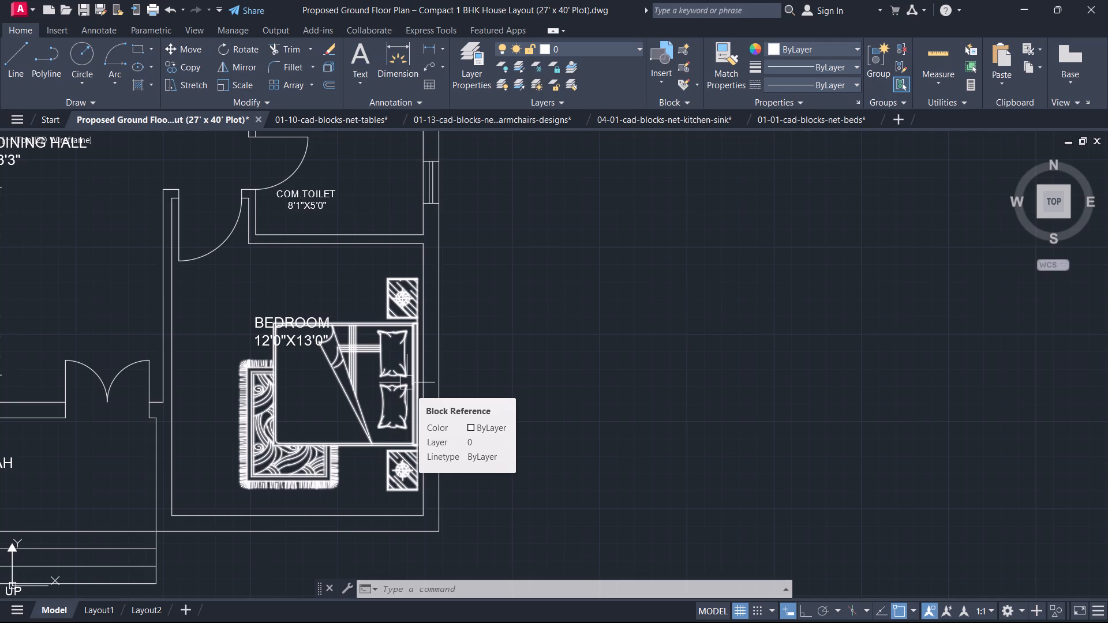
pyautogui.scroll(-1, 422, 450)
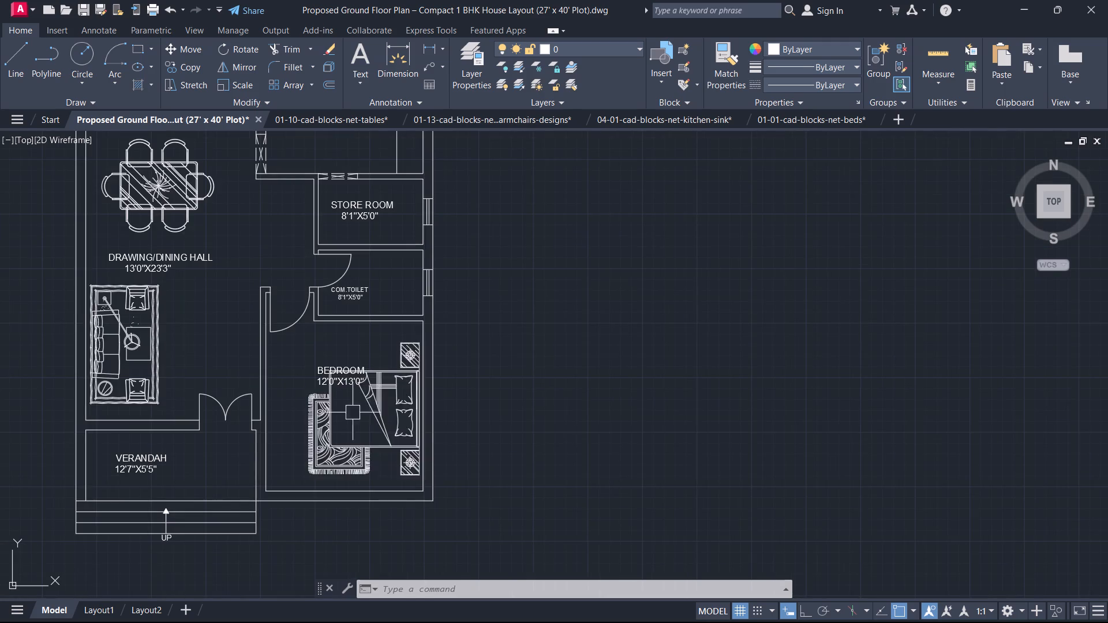
pyautogui.scroll(2, 343, 401)
pyautogui.click(338, 358)
pyautogui.press('m')
pyautogui.press('space')
pyautogui.scroll(1, 347, 369)
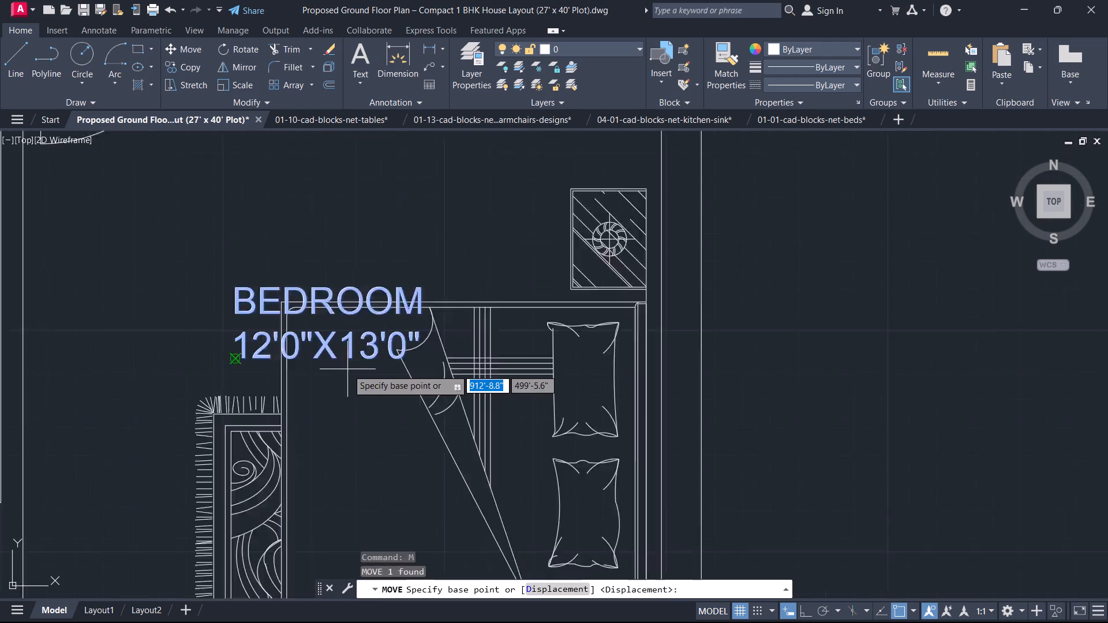
pyautogui.scroll(2, 347, 369)
pyautogui.click(349, 348)
pyautogui.moveTo(340, 252); pyautogui.dragTo(352, 348, button='middle')
pyautogui.scroll(-2, 354, 336)
pyautogui.click(370, 300)
pyautogui.press('Escape')
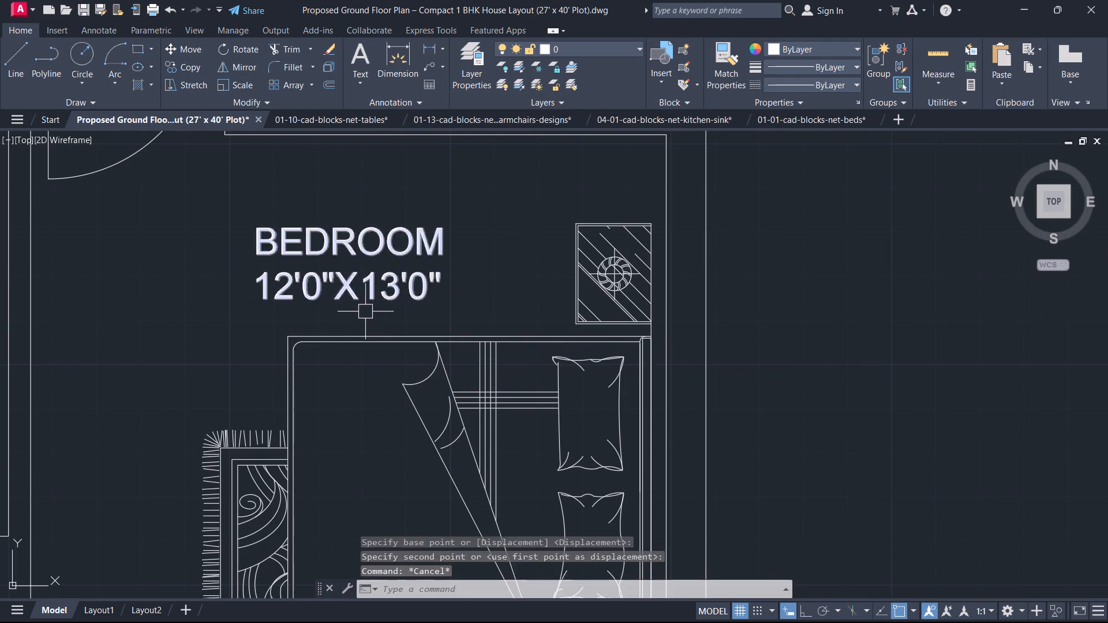
# Review the furnished bedroom and the rest of the ground floor plan, including the hall, kitchen and common toilet.
pyautogui.scroll(-4, 364, 318)
pyautogui.scroll(1, 362, 324)
pyautogui.scroll(-1, 372, 359)
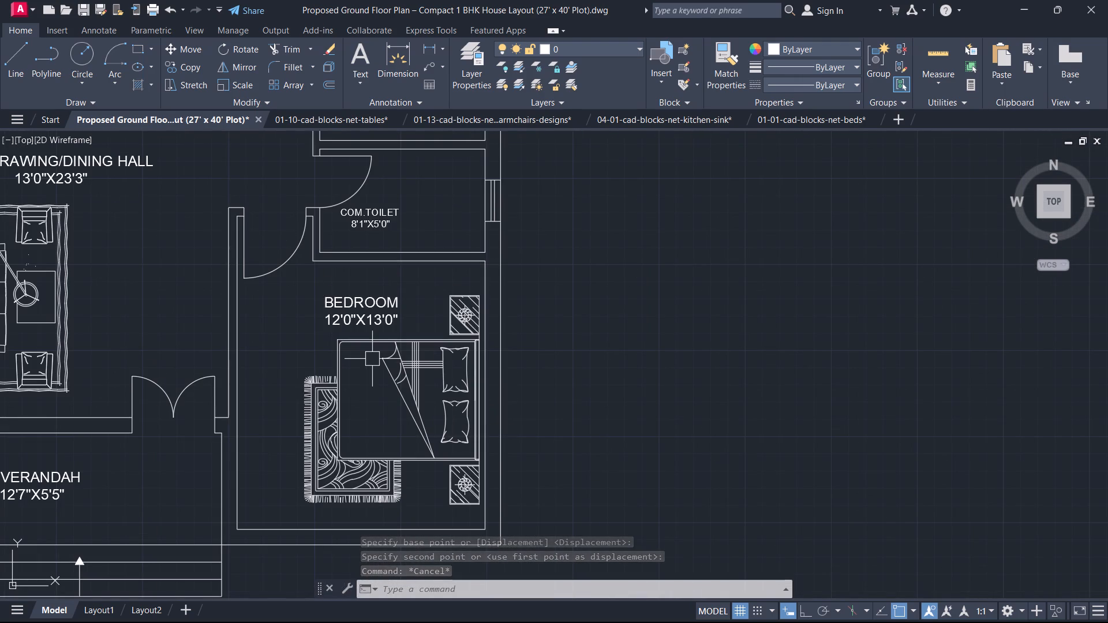
pyautogui.moveTo(375, 367); pyautogui.dragTo(431, 378, button='middle')
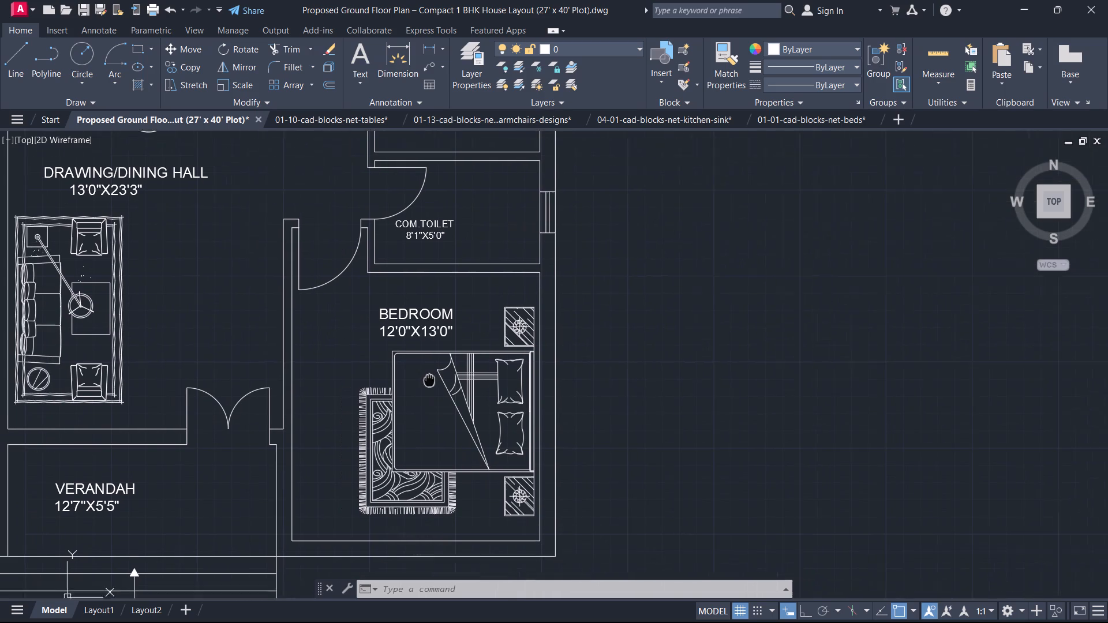
pyautogui.moveTo(431, 378); pyautogui.dragTo(440, 370, button='middle')
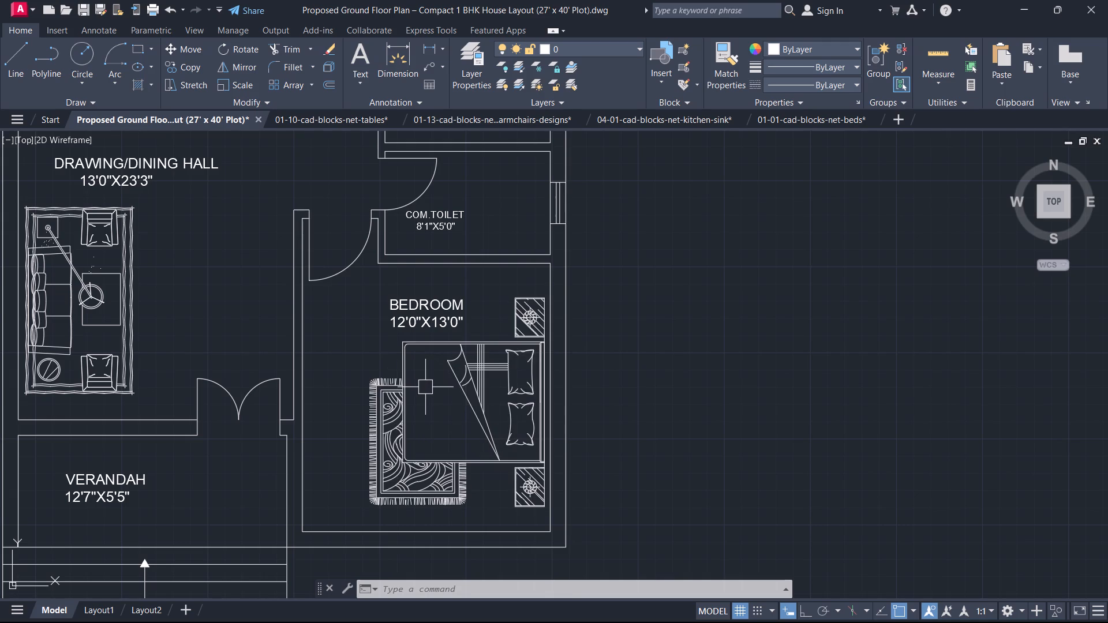
pyautogui.scroll(-1, 425, 388)
pyautogui.moveTo(445, 422); pyautogui.dragTo(415, 415, button='middle')
pyautogui.scroll(1, 445, 422)
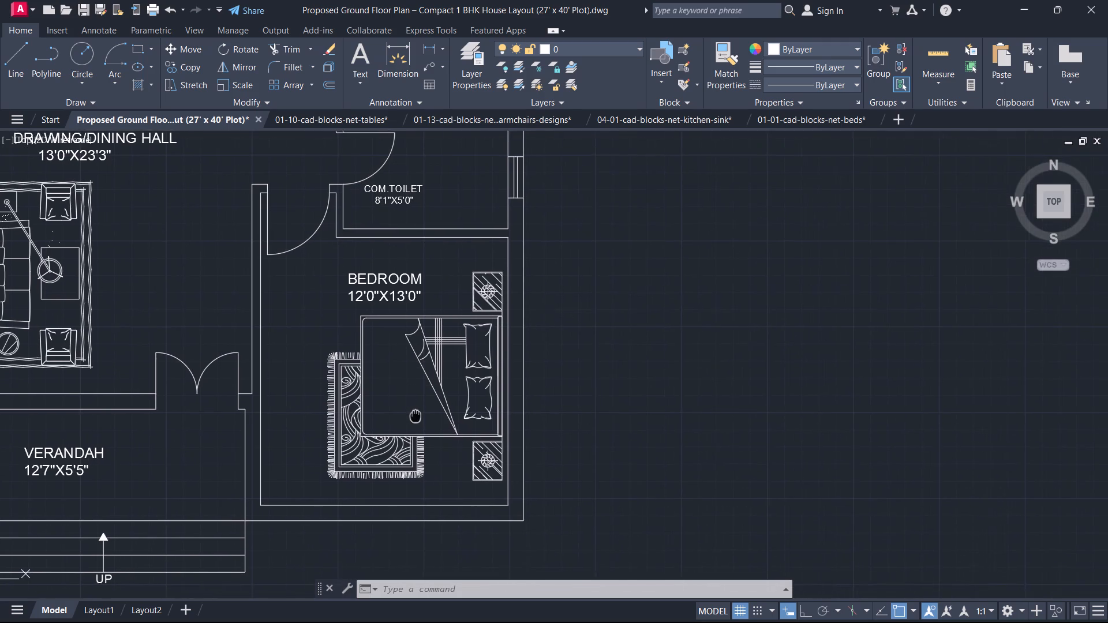
pyautogui.moveTo(415, 415); pyautogui.dragTo(434, 460, button='middle')
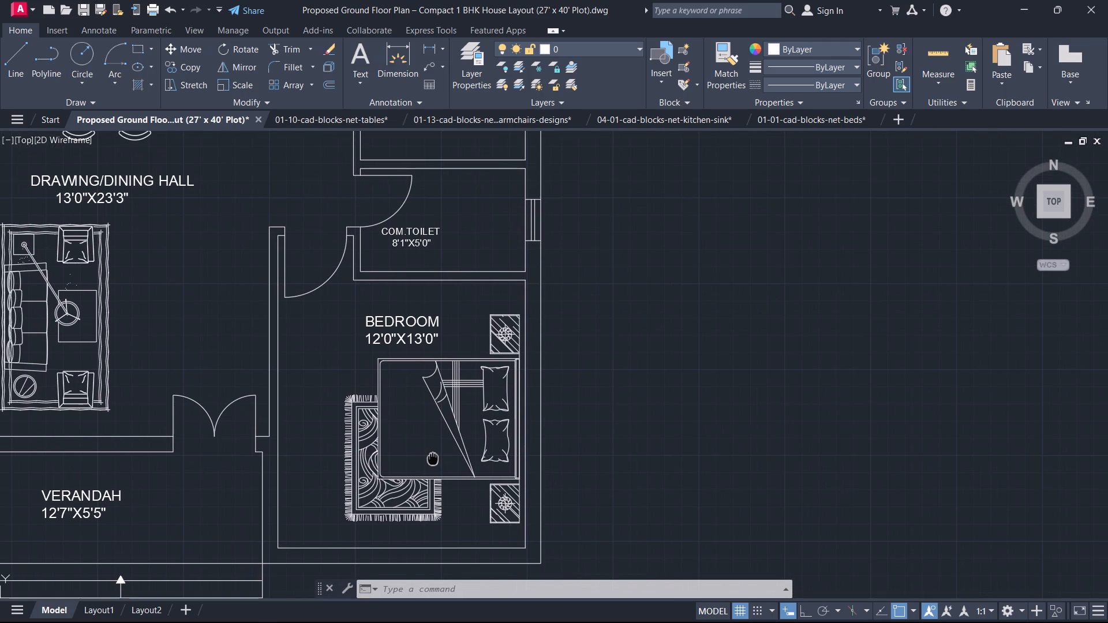
pyautogui.moveTo(434, 460); pyautogui.dragTo(452, 456, button='middle')
pyautogui.scroll(-1, 450, 457)
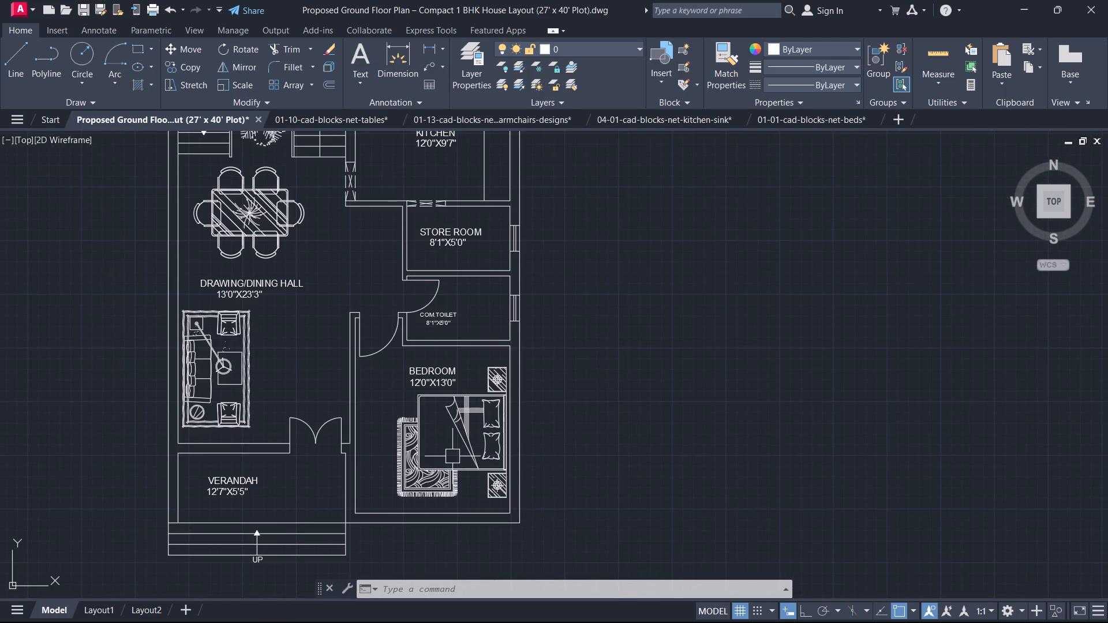
pyautogui.moveTo(452, 456); pyautogui.dragTo(536, 511, button='middle')
pyautogui.scroll(-1, 536, 511)
pyautogui.moveTo(471, 449); pyautogui.dragTo(536, 415, button='middle')
pyautogui.scroll(1, 471, 449)
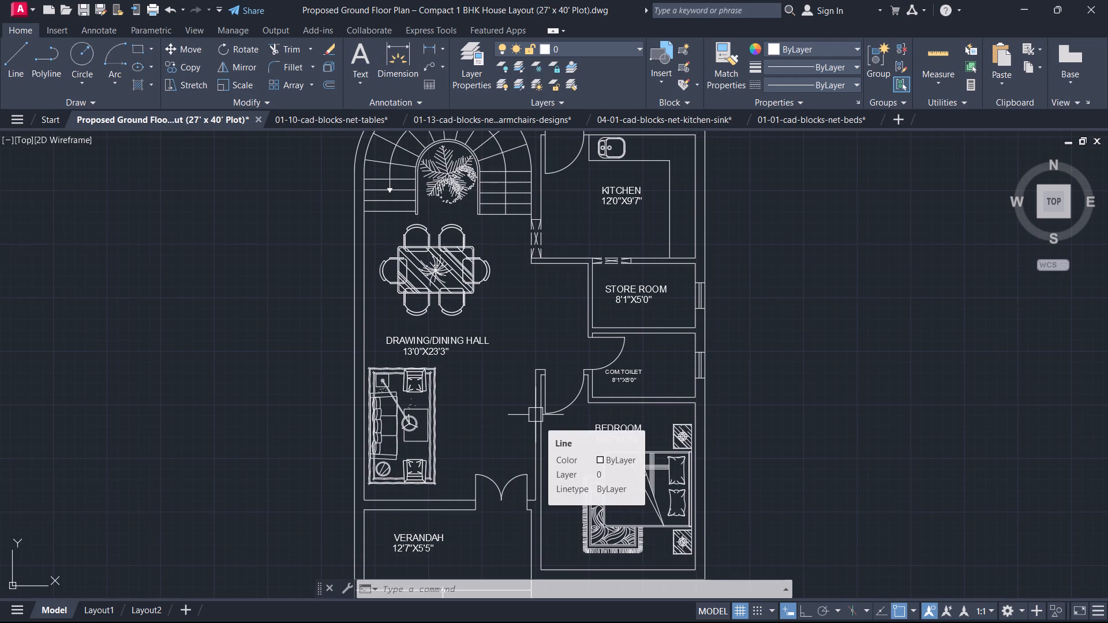
pyautogui.moveTo(504, 399); pyautogui.dragTo(462, 378, button='middle')
pyautogui.scroll(1, 446, 381)
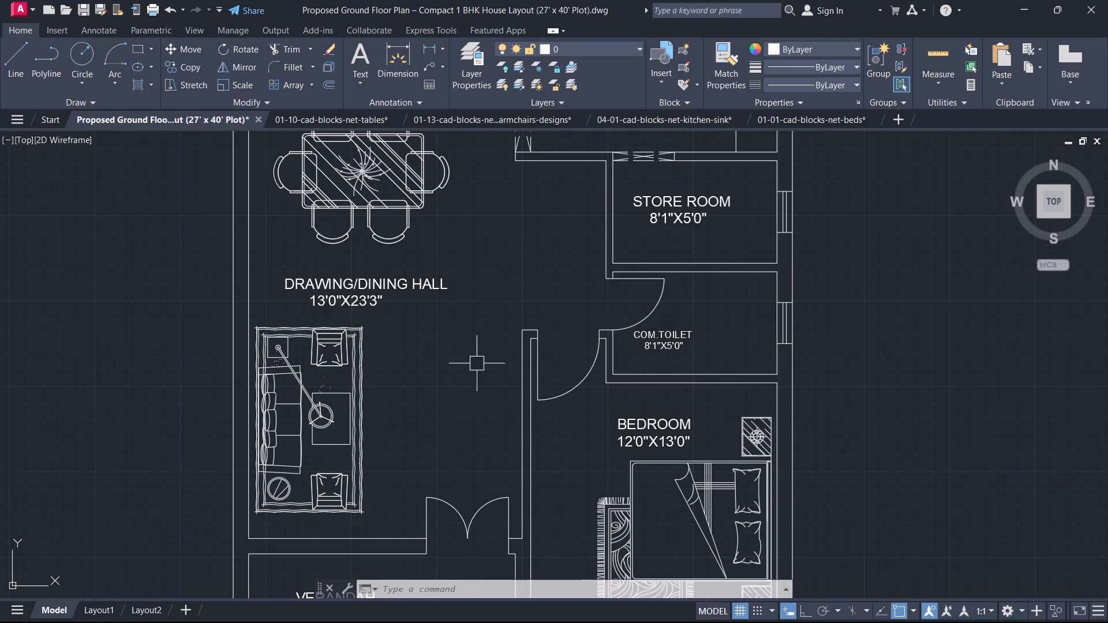
# Offset the common toilet's inner east wall line 36 inches west into the room.
pyautogui.scroll(2, 713, 356)
pyautogui.moveTo(713, 355); pyautogui.dragTo(693, 369, button='middle')
pyautogui.write('O')
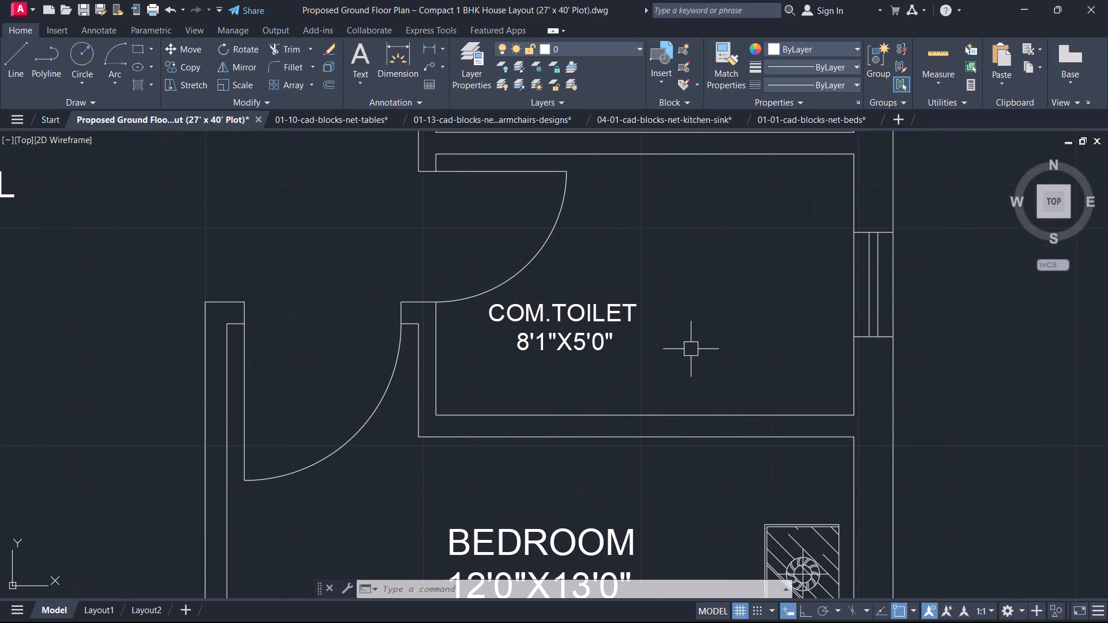
pyautogui.press('space')
pyautogui.press('3')
pyautogui.press('6')
pyautogui.press('Return')
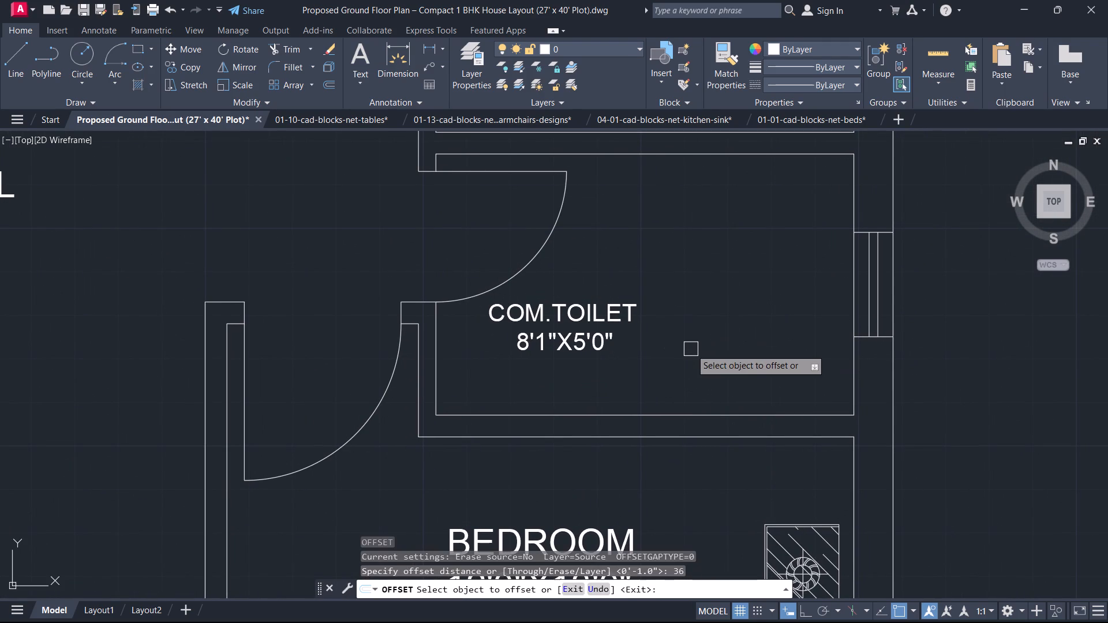
pyautogui.click(858, 380)
pyautogui.click(774, 389)
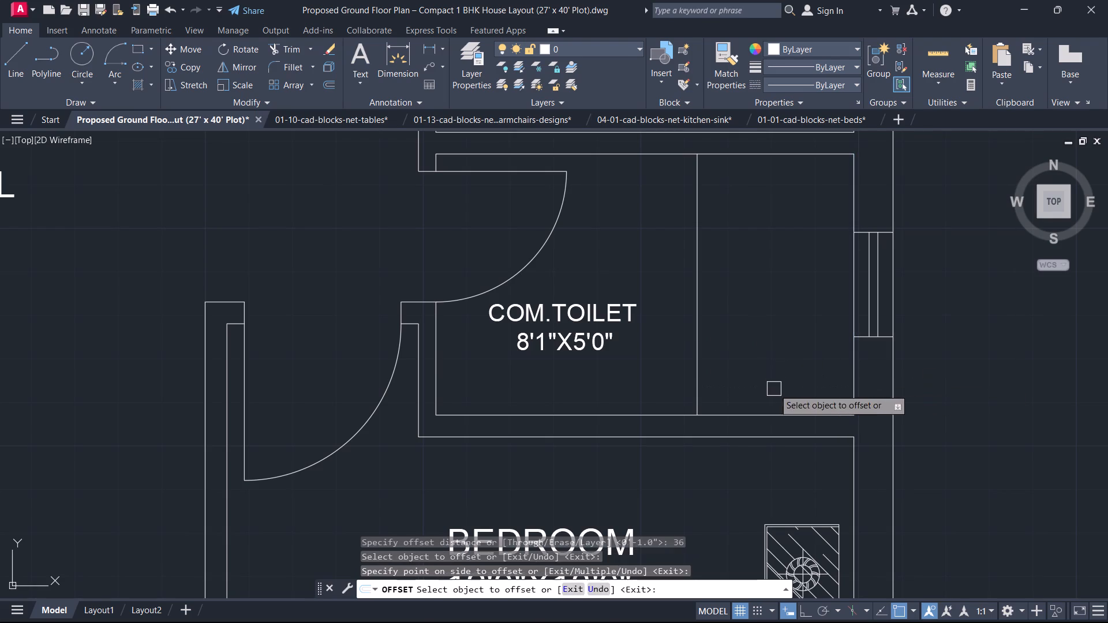
pyautogui.press('Escape')
# Insert the Toilet - Imperial block from the architectural tool palette in the empty area east of the plan, and close the palette.
pyautogui.moveTo(685, 354); pyautogui.dragTo(764, 361, button='middle')
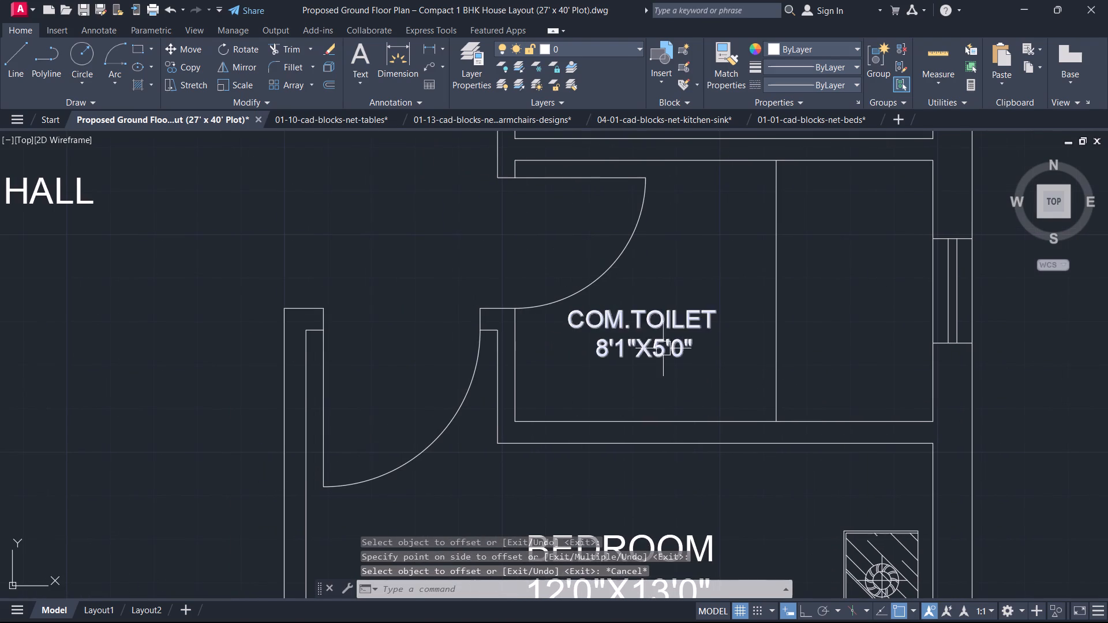
pyautogui.write('TP')
pyautogui.press('space')
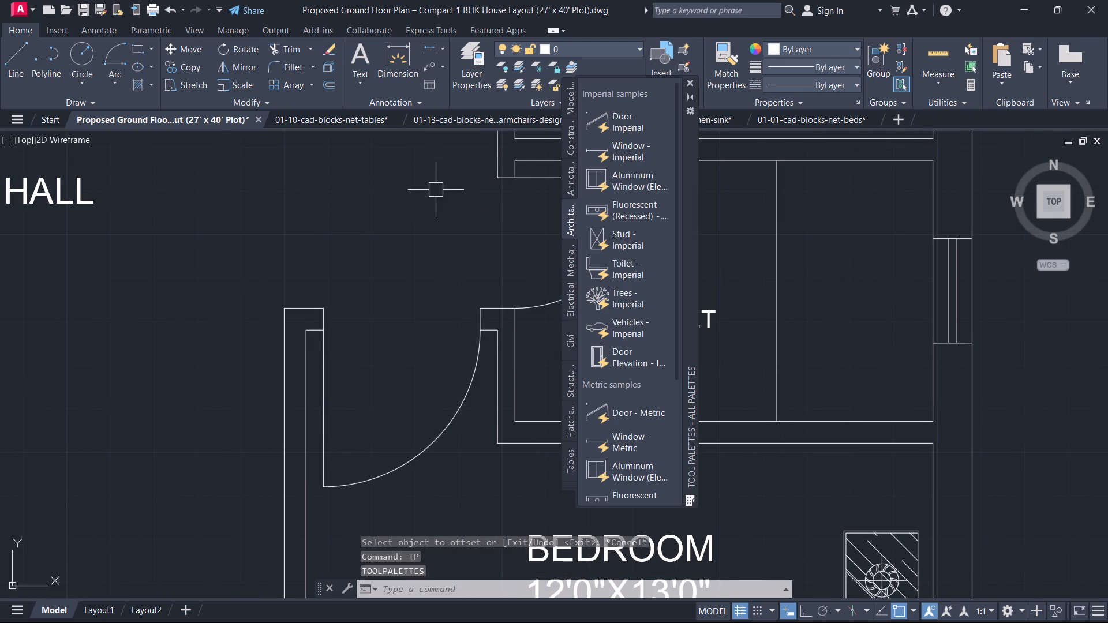
pyautogui.click(603, 277)
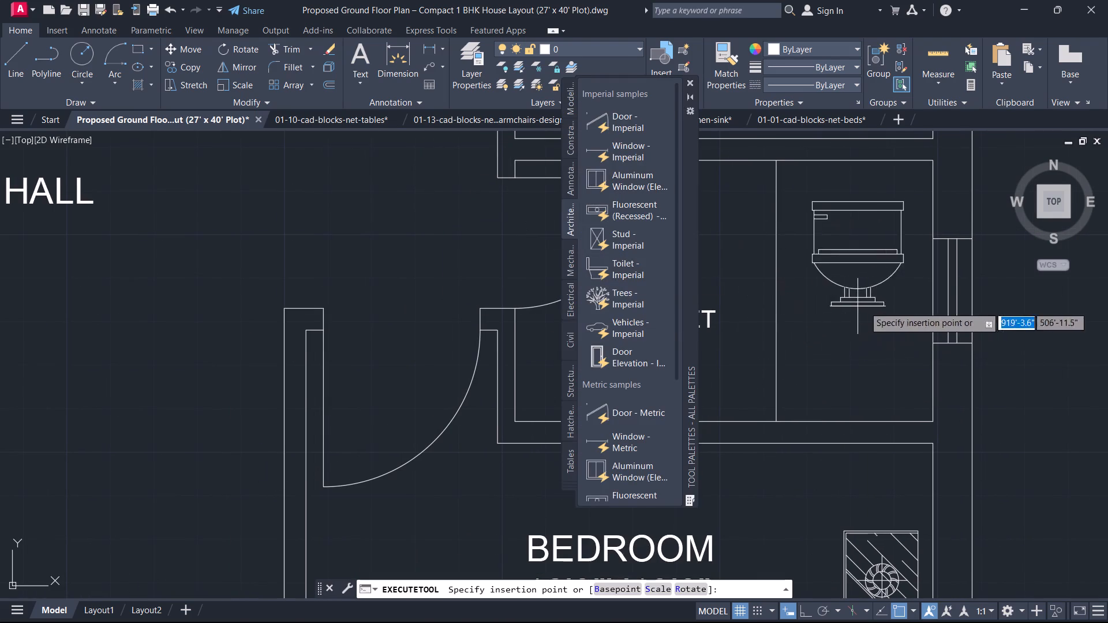
pyautogui.scroll(-2, 924, 348)
pyautogui.moveTo(915, 350); pyautogui.dragTo(777, 373, button='middle')
pyautogui.click(967, 371)
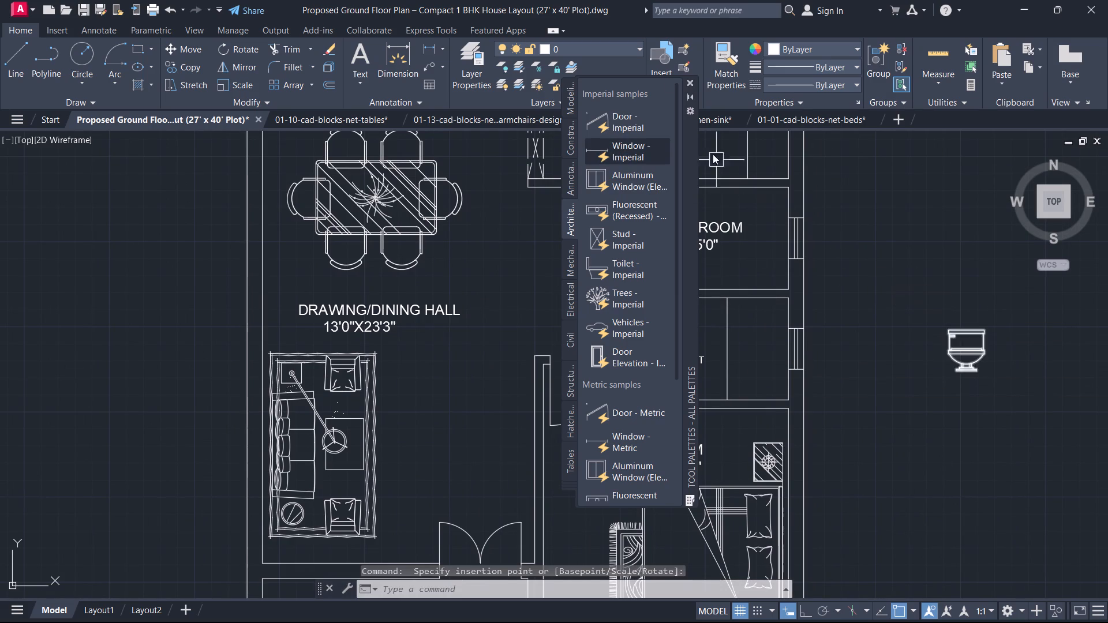
pyautogui.click(694, 78)
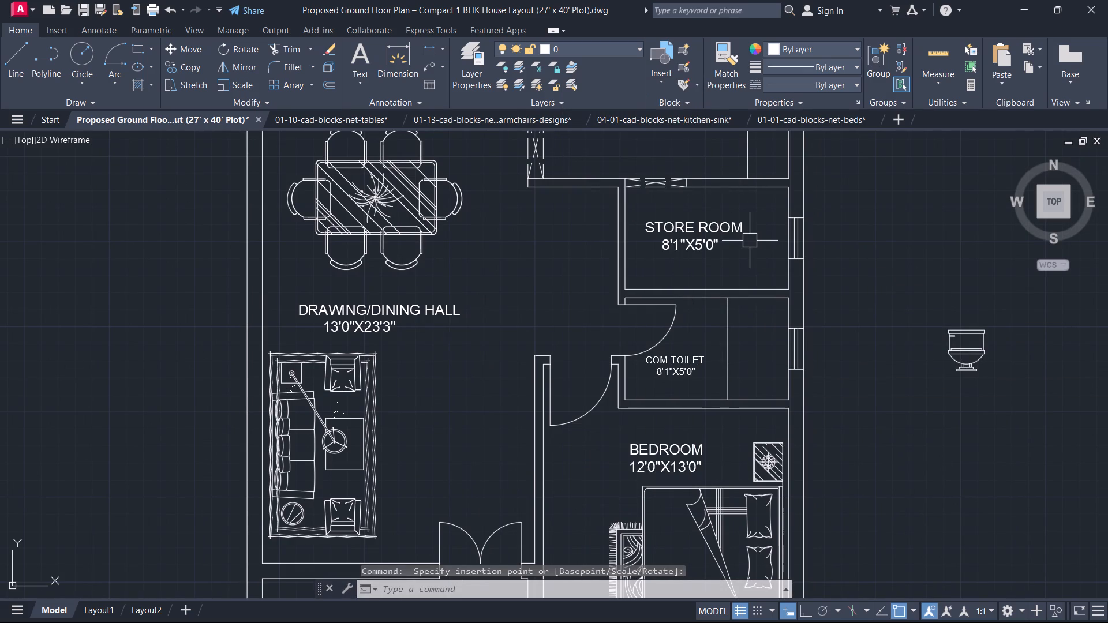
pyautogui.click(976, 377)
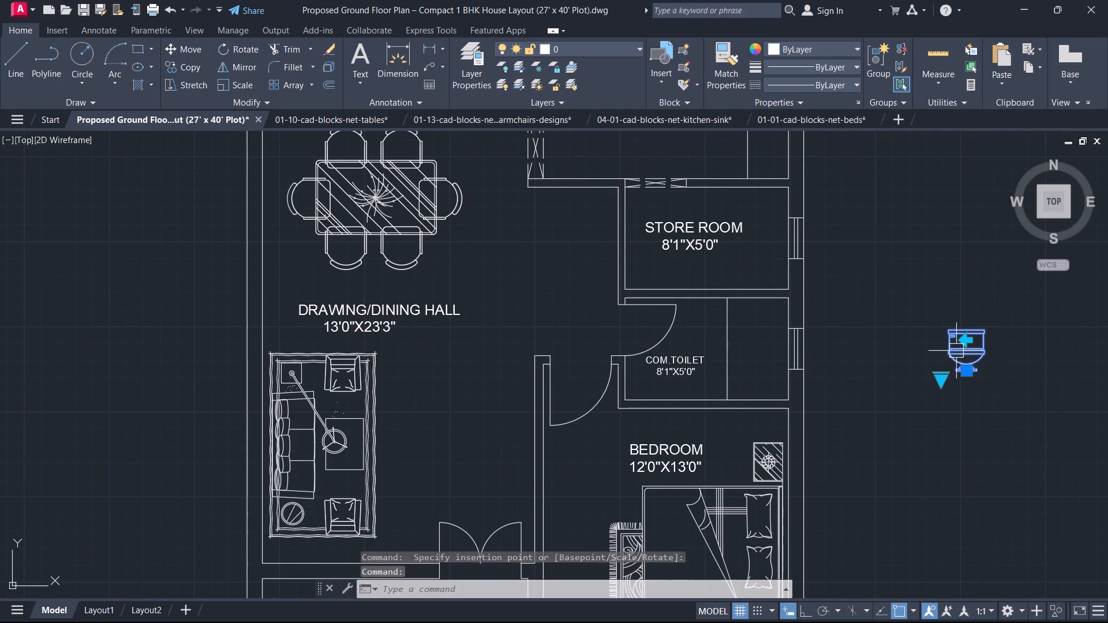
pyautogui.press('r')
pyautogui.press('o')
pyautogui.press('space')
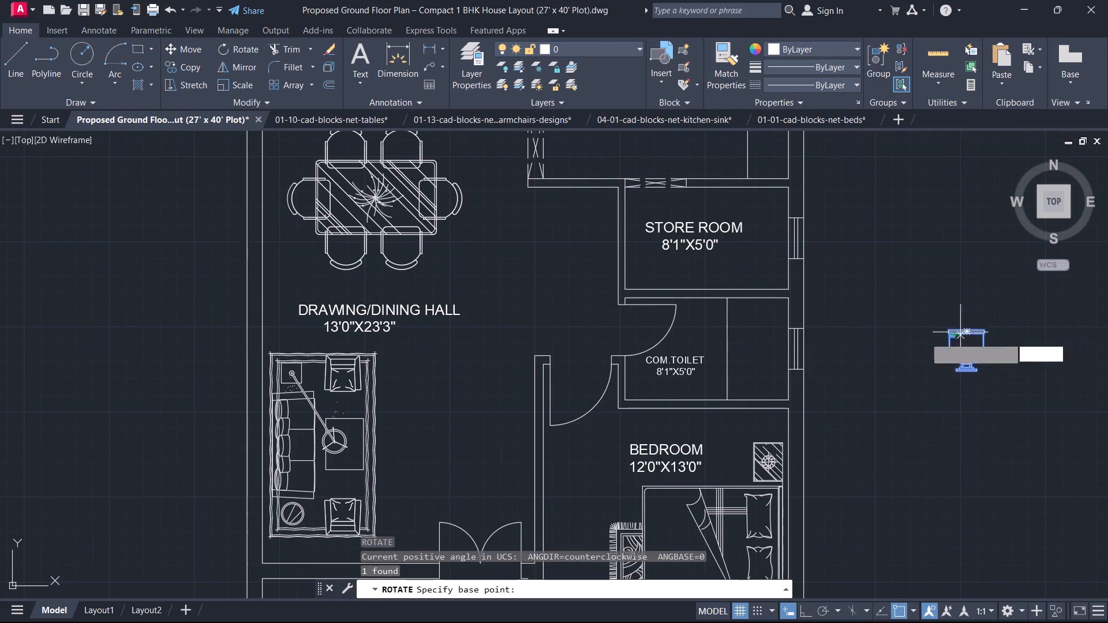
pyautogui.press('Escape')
# Switch the toilet block's view to Elongated (Plan).
pyautogui.click(968, 353)
pyautogui.click(942, 374)
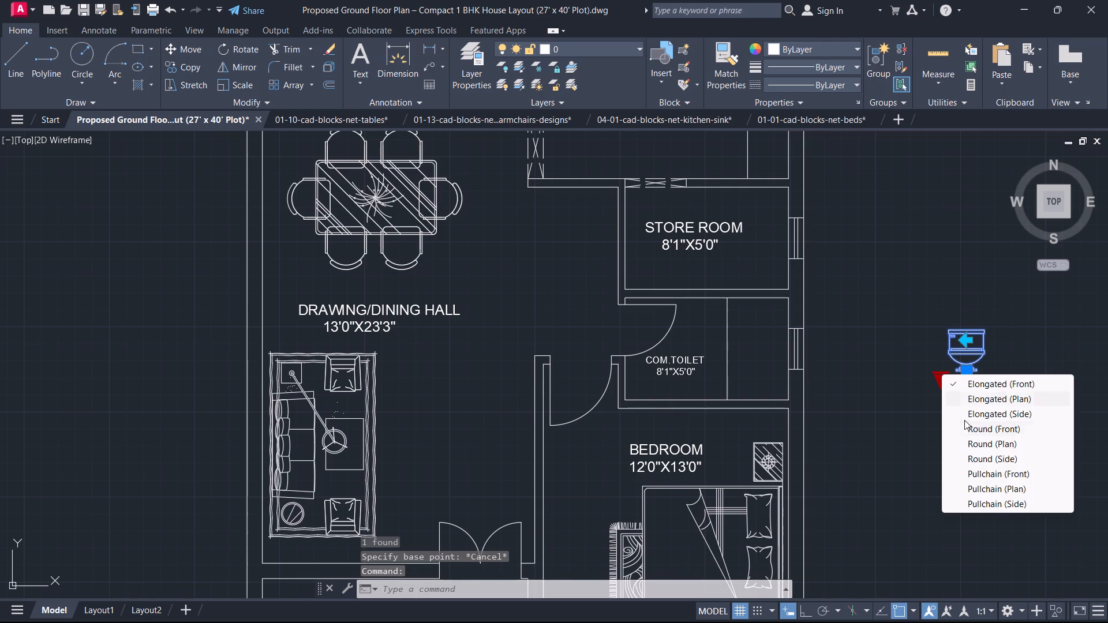
pyautogui.click(978, 401)
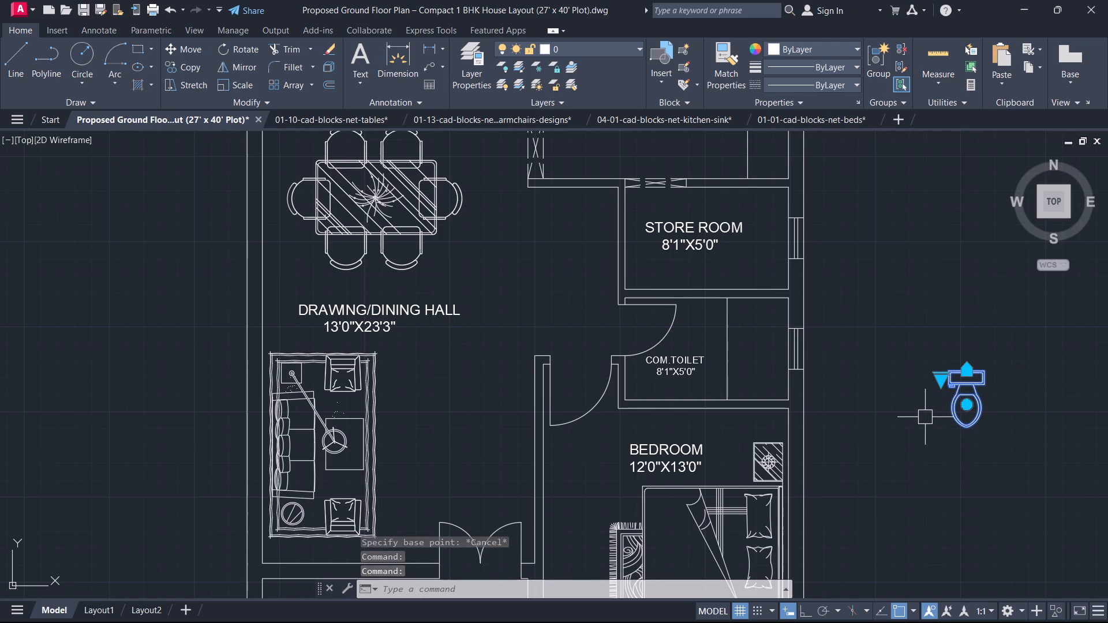
# Rotate the toilet block to 270° with Ortho on, using a base point just above its tank, so the tank faces east.
pyautogui.scroll(1, 966, 404)
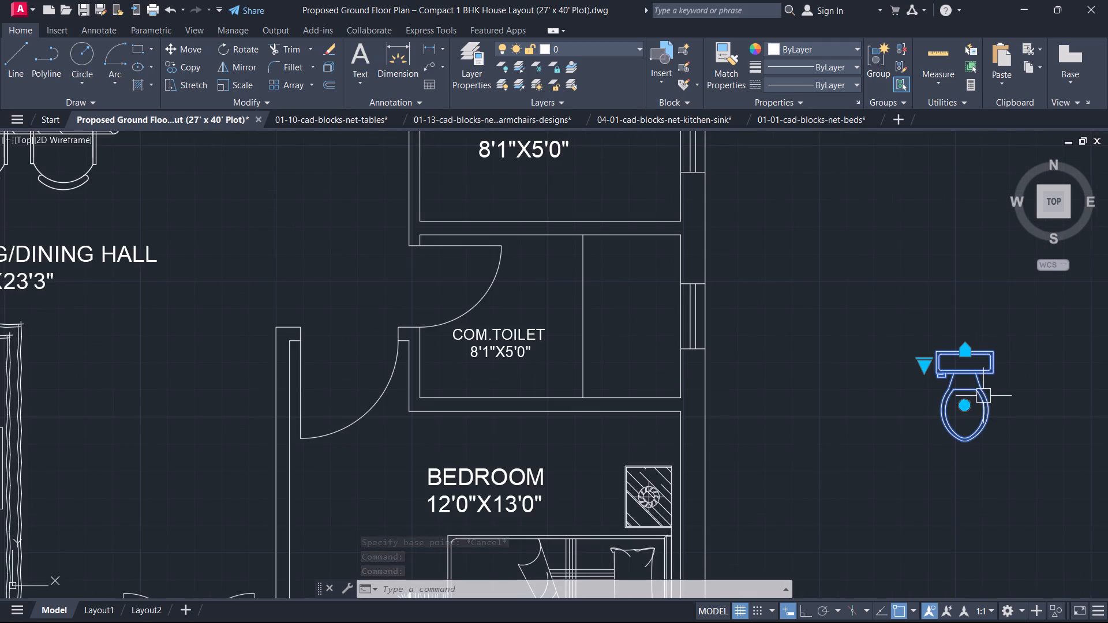
pyautogui.write('RO')
pyautogui.press('space')
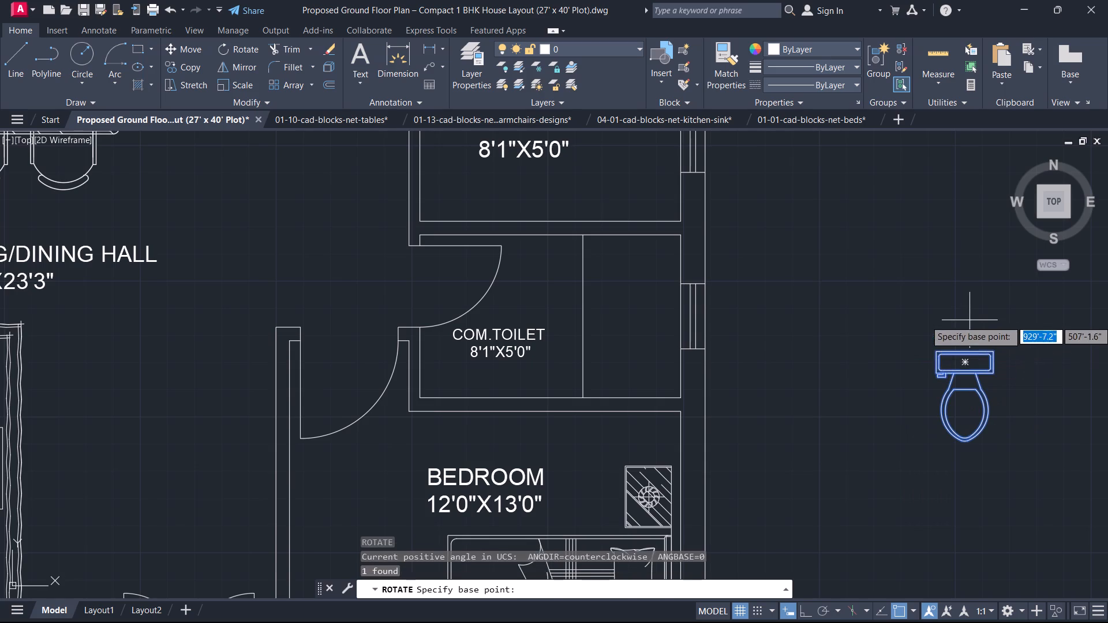
pyautogui.click(969, 320)
pyautogui.press('F8')
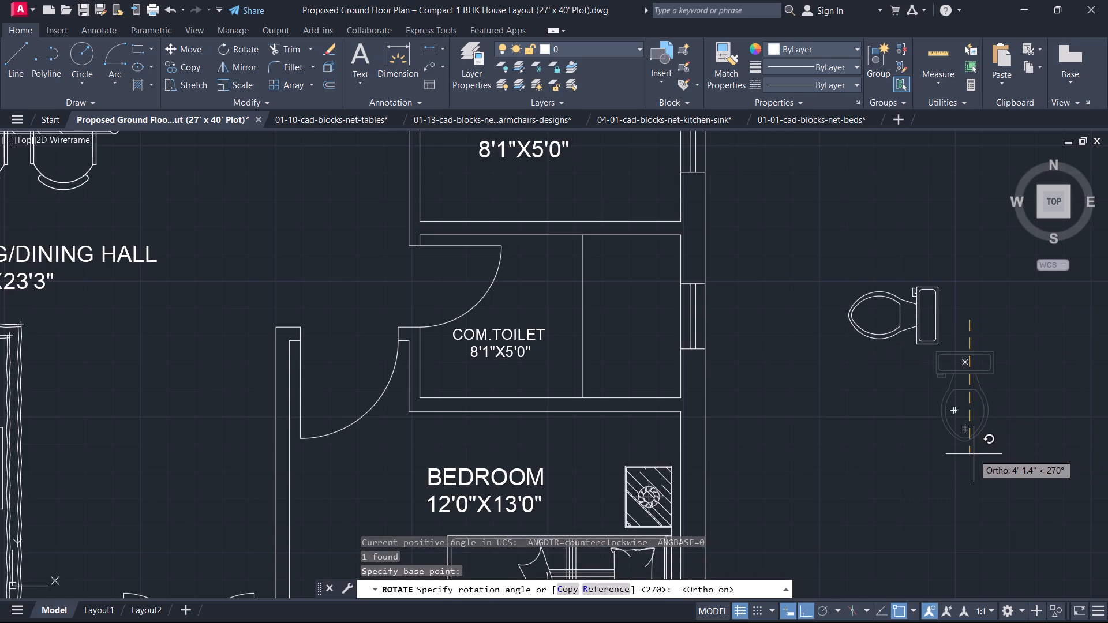
pyautogui.click(974, 454)
pyautogui.press('Escape')
# Scale the toilet block down by a factor of about 0.7 from the midpoint of its tank's back edge.
pyautogui.click(963, 343)
pyautogui.click(892, 289)
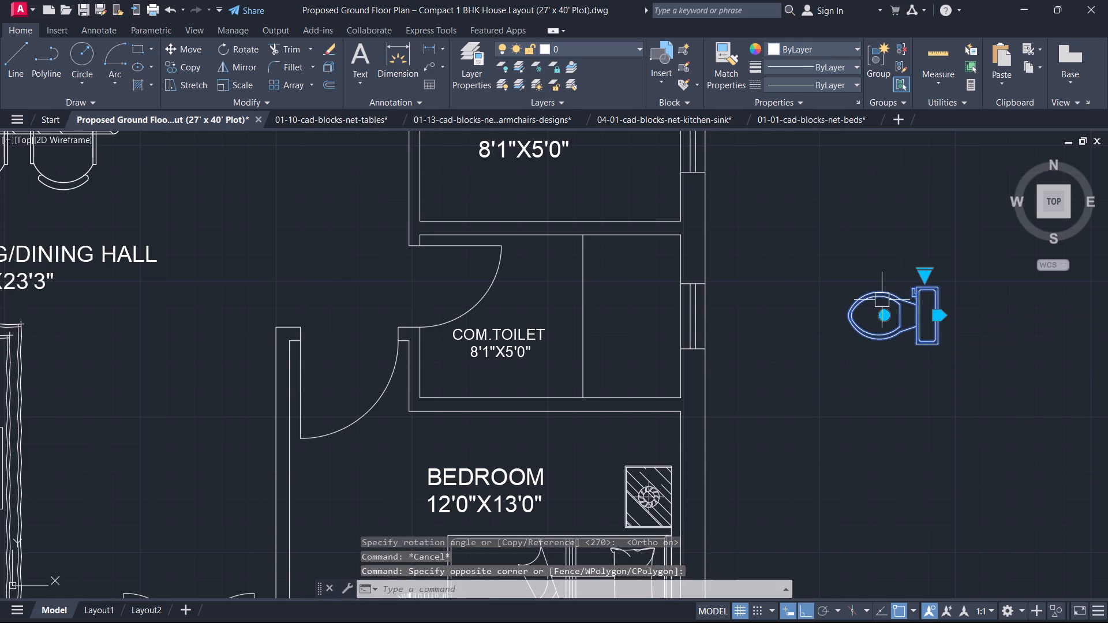
pyautogui.write('SC')
pyautogui.press('space')
pyautogui.scroll(2, 881, 302)
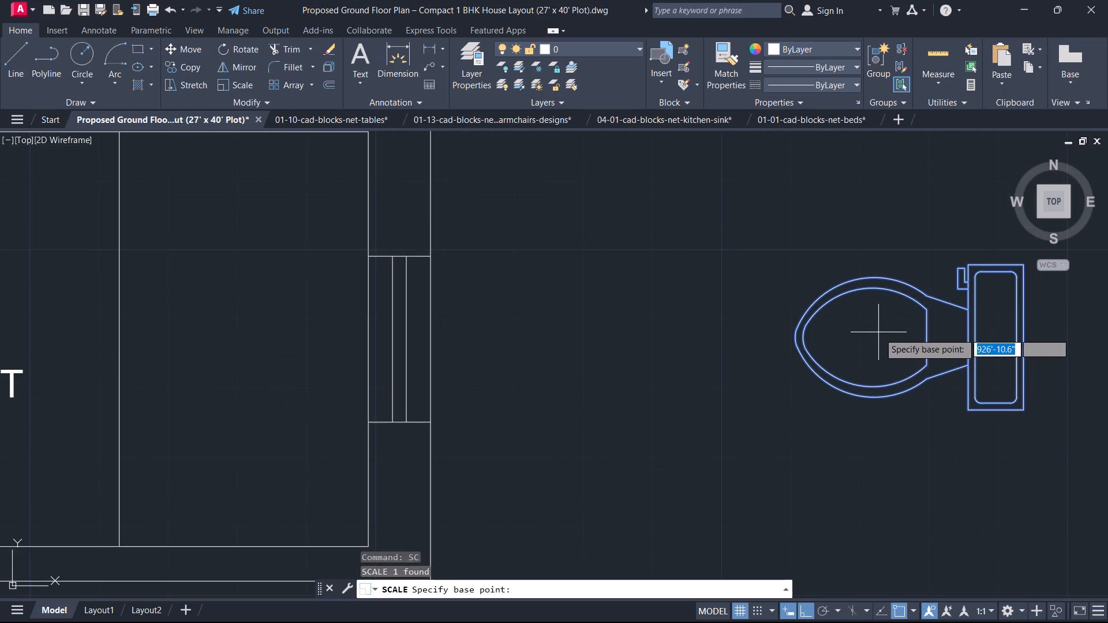
pyautogui.moveTo(899, 340); pyautogui.dragTo(781, 334, button='middle')
pyautogui.scroll(1, 781, 334)
pyautogui.click(987, 334)
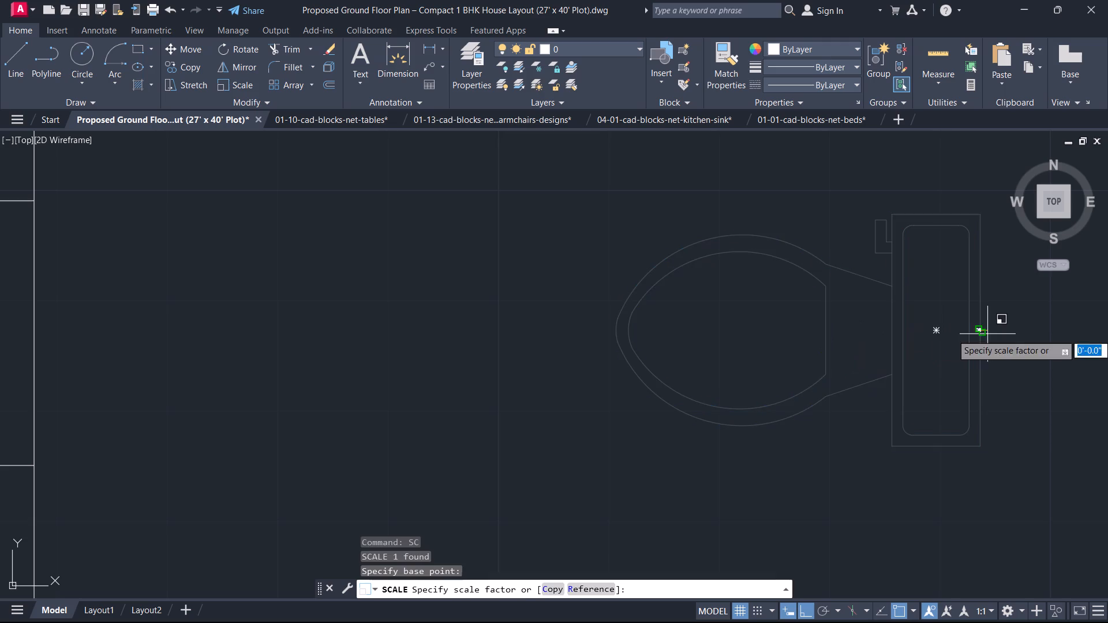
pyautogui.moveTo(876, 333); pyautogui.dragTo(843, 327, button='middle')
pyautogui.scroll(-3, 762, 312)
pyautogui.moveTo(762, 312); pyautogui.dragTo(904, 278, button='middle')
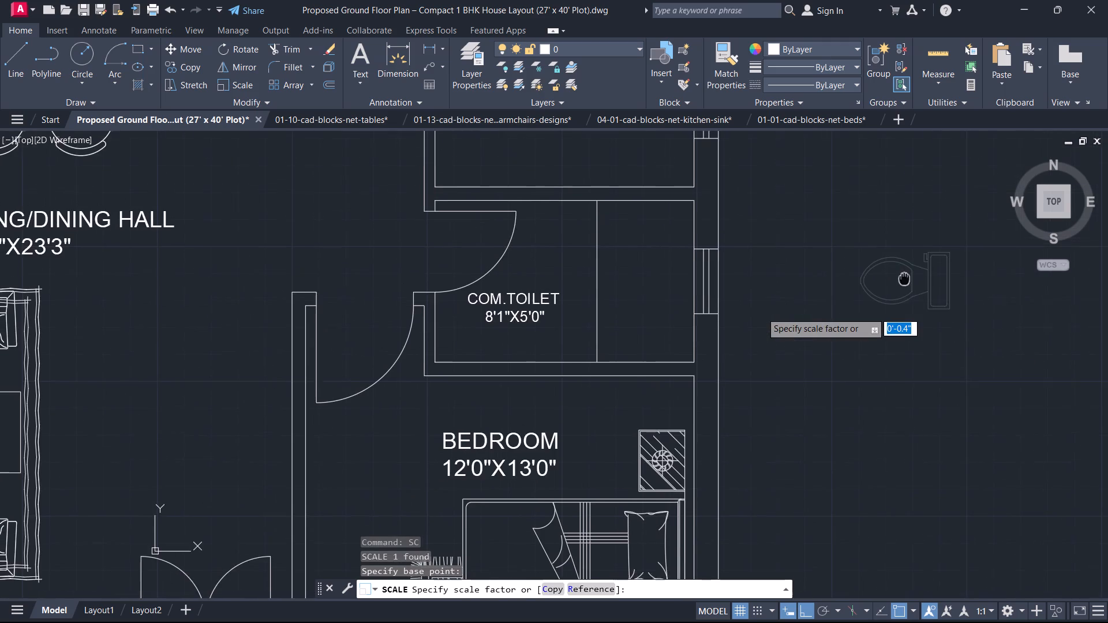
pyautogui.scroll(1, 890, 281)
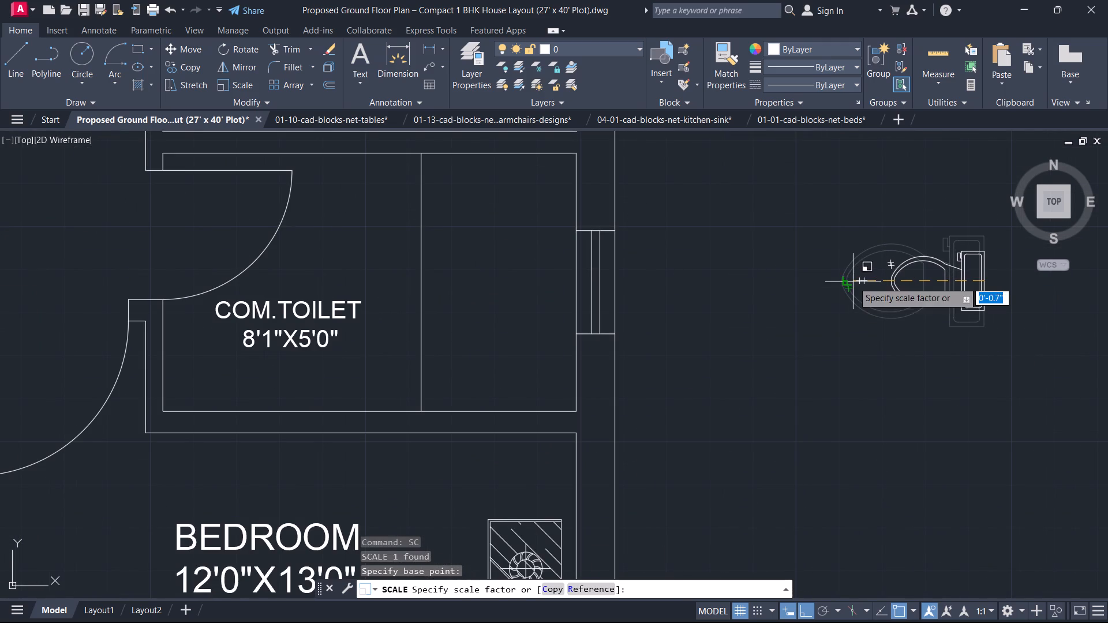
pyautogui.click(854, 280)
pyautogui.press('Escape')
# Offset the common toilet's partition line 5 inches east.
pyautogui.scroll(-1, 956, 310)
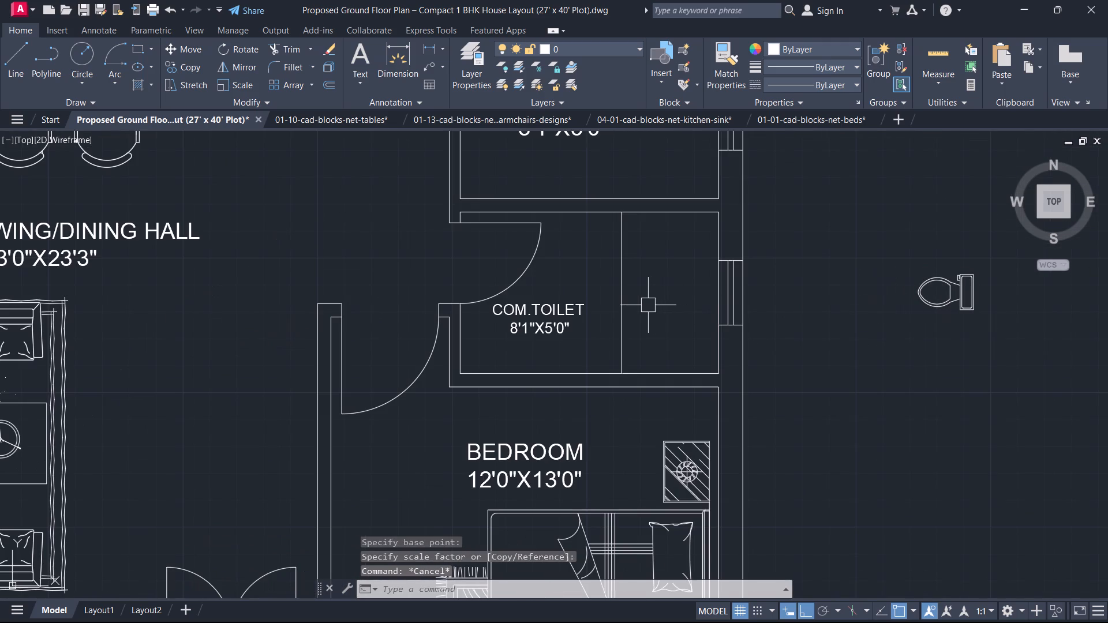
pyautogui.write('O')
pyautogui.press('space')
pyautogui.press('5')
pyautogui.press('Return')
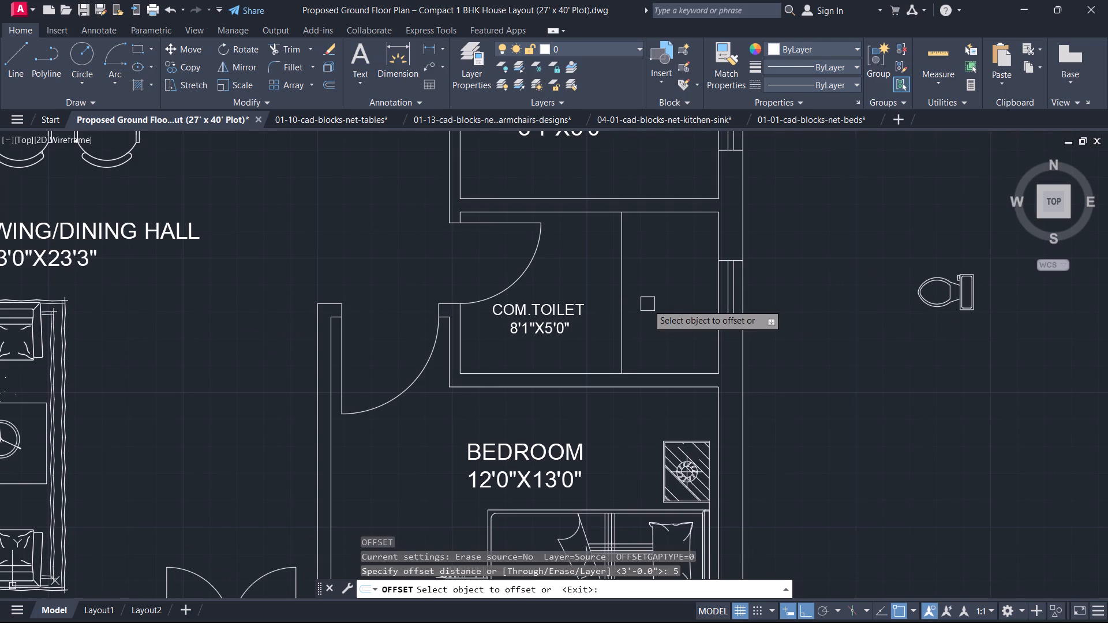
pyautogui.click(615, 331)
pyautogui.click(639, 339)
pyautogui.press('Escape')
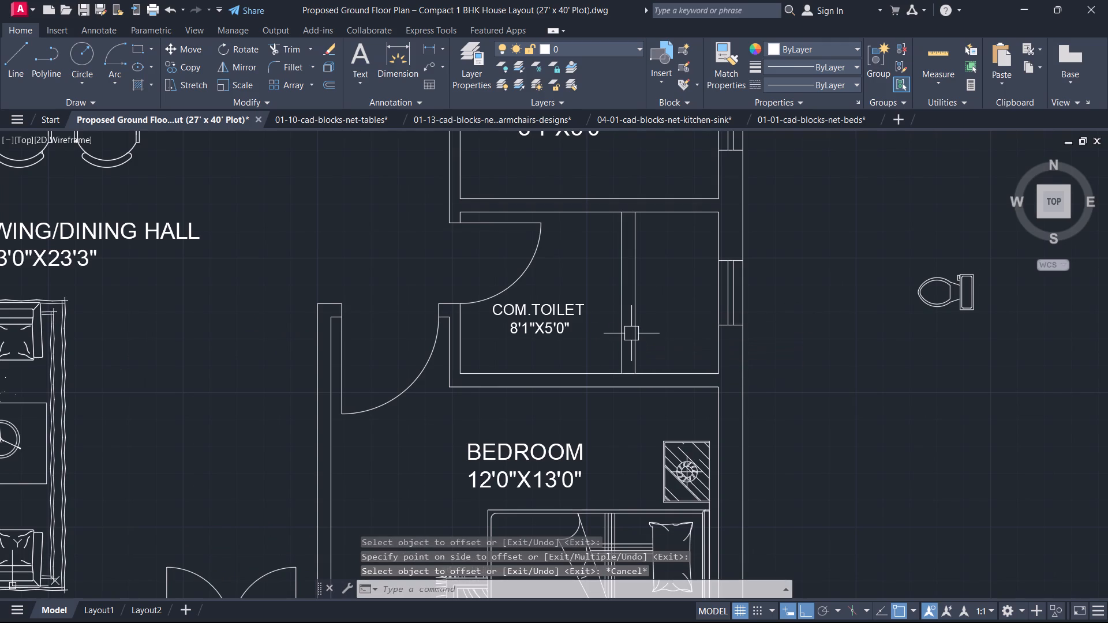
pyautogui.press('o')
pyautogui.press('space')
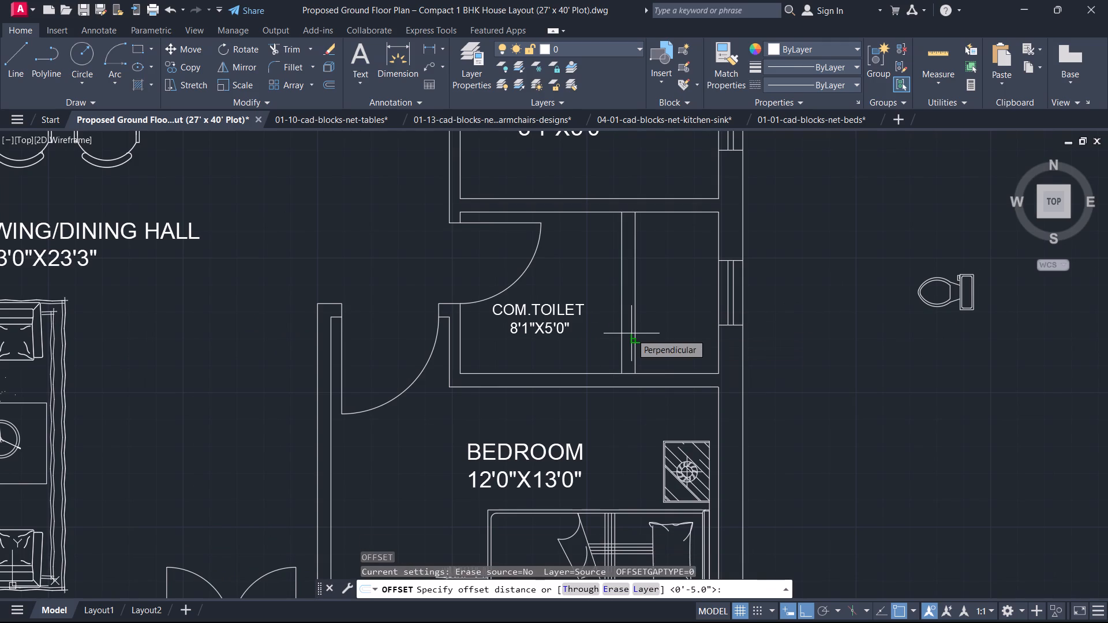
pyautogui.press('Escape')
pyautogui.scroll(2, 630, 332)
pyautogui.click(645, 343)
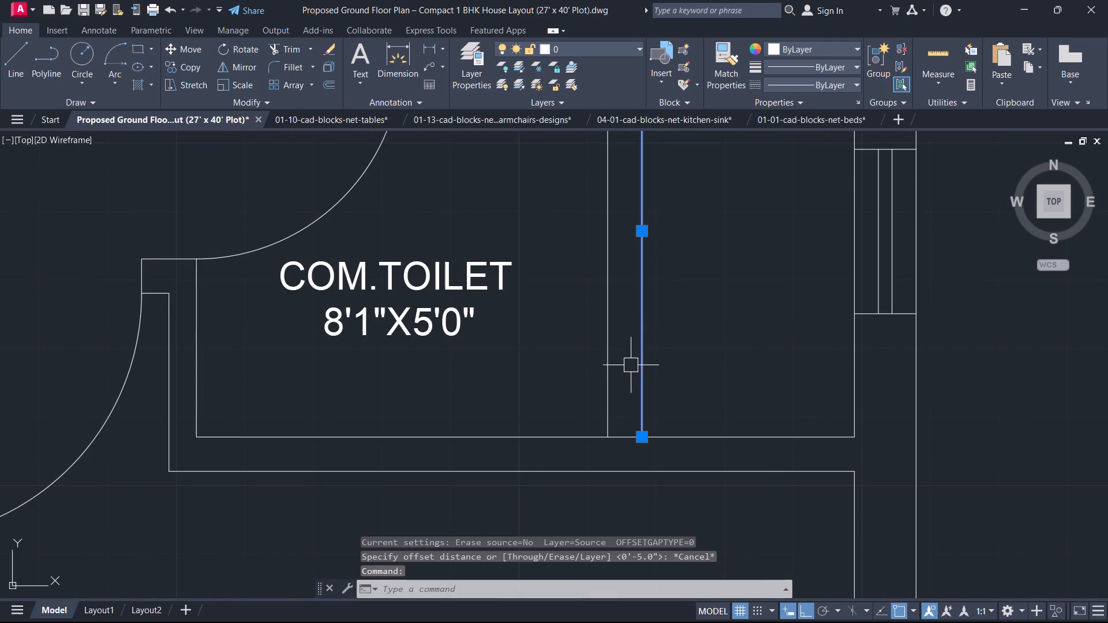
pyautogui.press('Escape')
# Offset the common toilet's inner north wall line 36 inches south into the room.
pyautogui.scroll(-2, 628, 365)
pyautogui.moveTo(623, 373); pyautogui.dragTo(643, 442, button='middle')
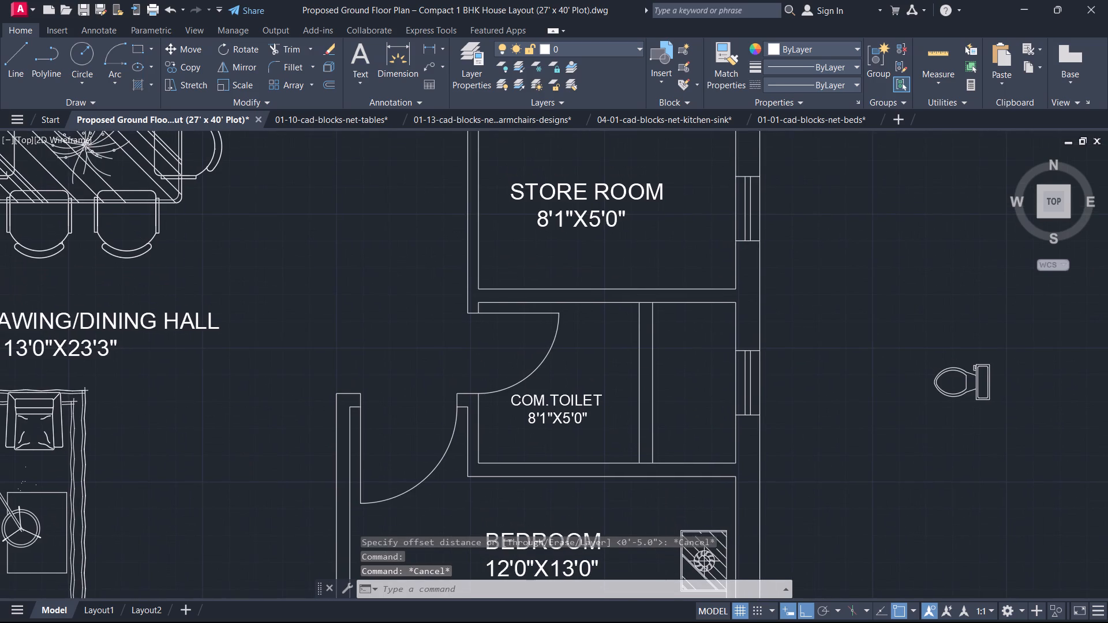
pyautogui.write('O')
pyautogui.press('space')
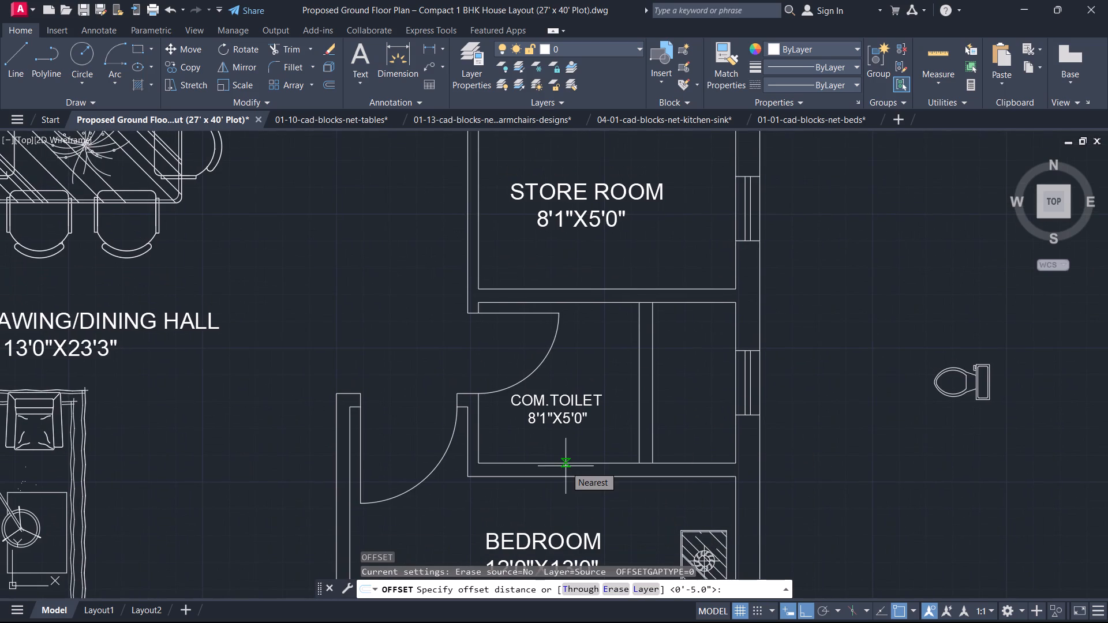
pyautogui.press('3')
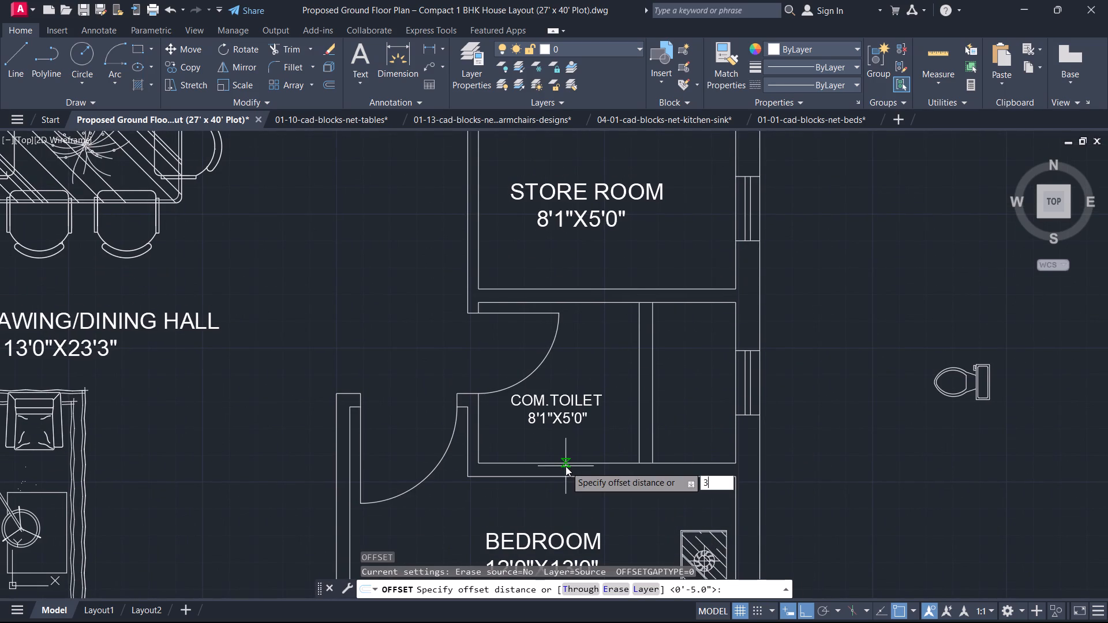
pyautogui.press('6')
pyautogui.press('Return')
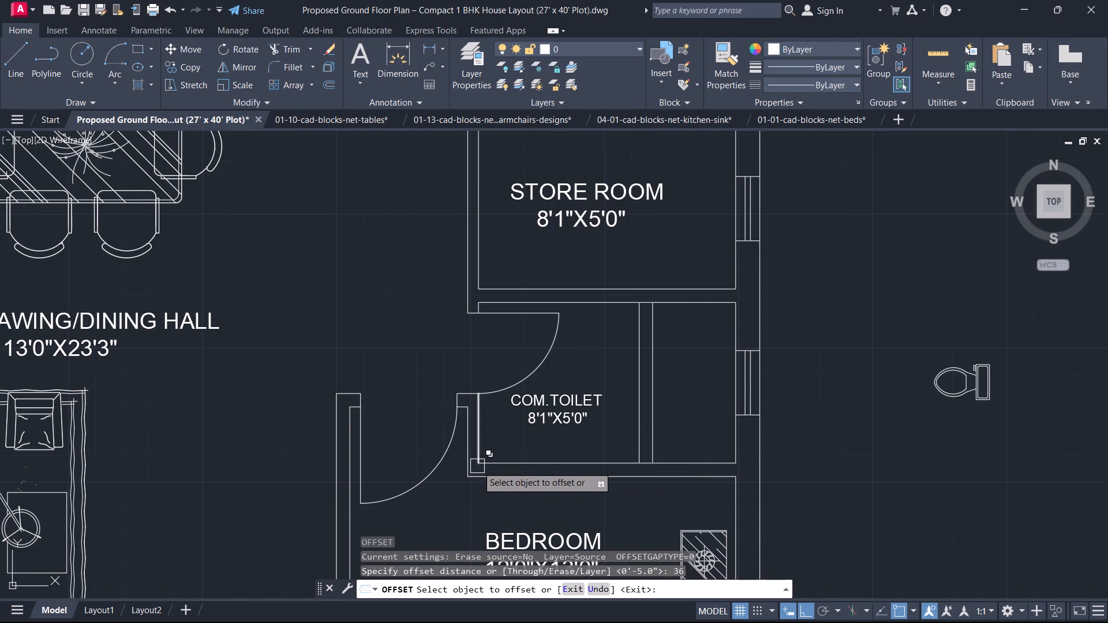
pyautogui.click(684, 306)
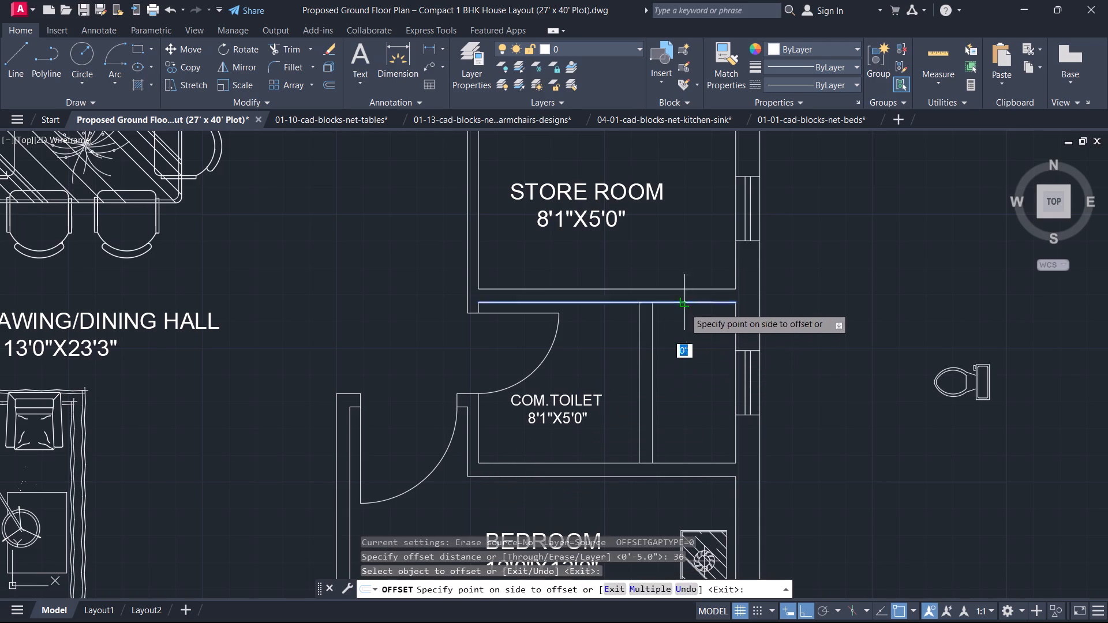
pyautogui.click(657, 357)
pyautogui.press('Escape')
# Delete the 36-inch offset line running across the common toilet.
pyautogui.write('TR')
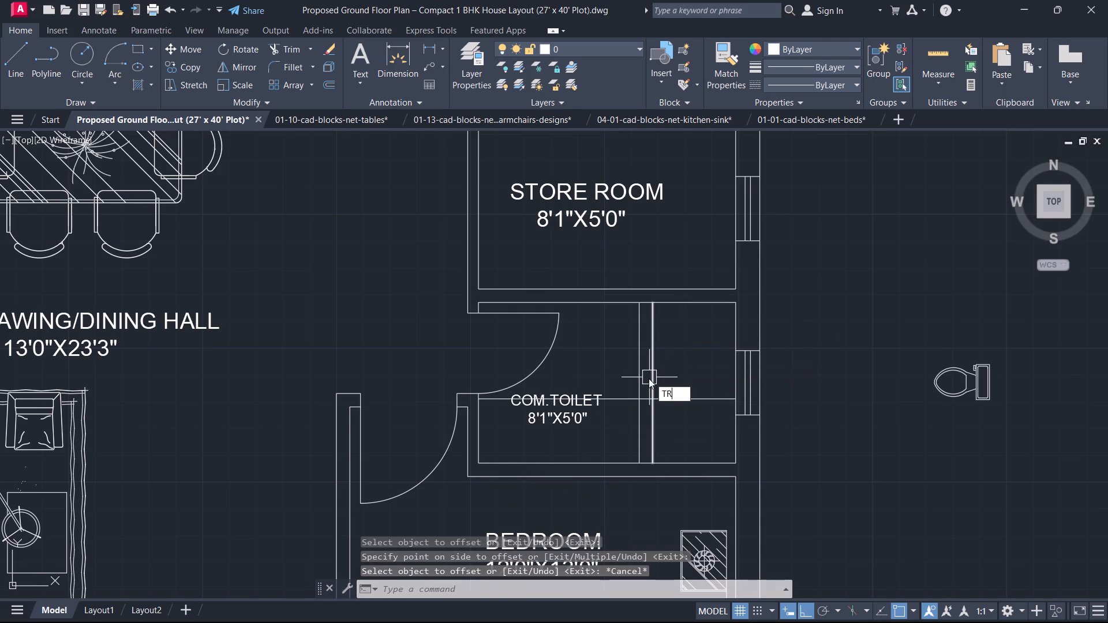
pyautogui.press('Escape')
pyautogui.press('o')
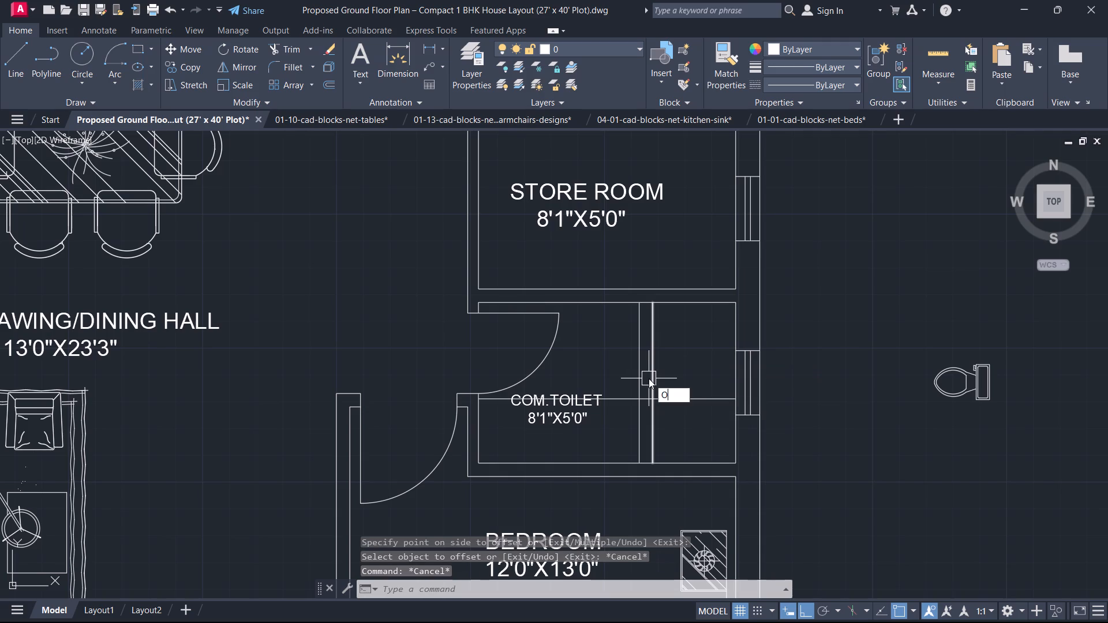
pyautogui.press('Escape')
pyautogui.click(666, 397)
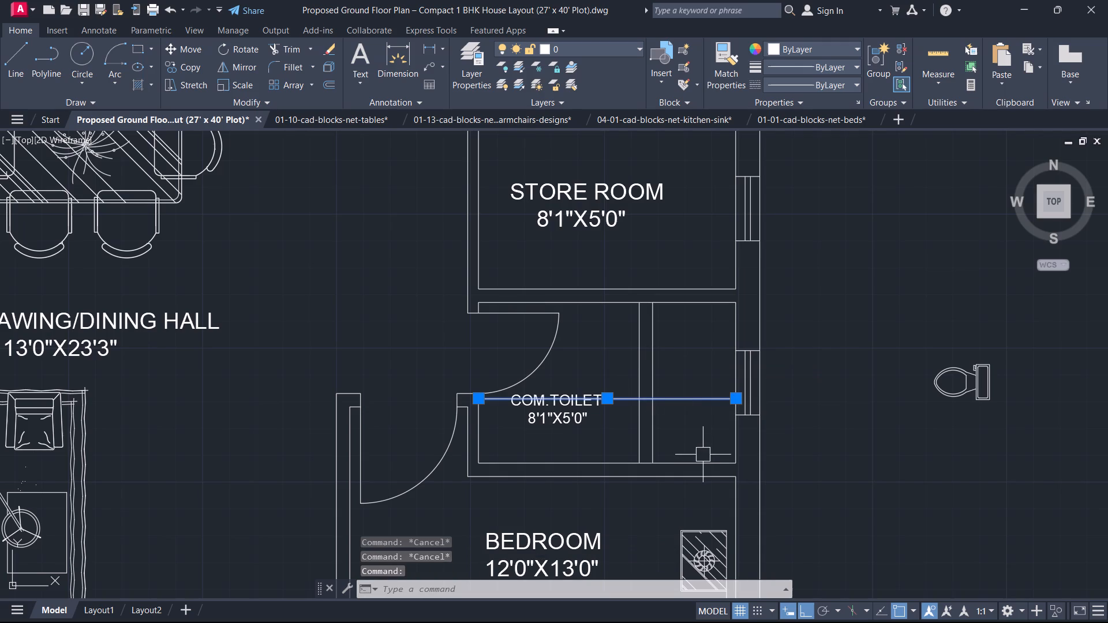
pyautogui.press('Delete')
# Offset the common toilet's inner north wall line 2'6" south into the room.
pyautogui.write('O')
pyautogui.press('space')
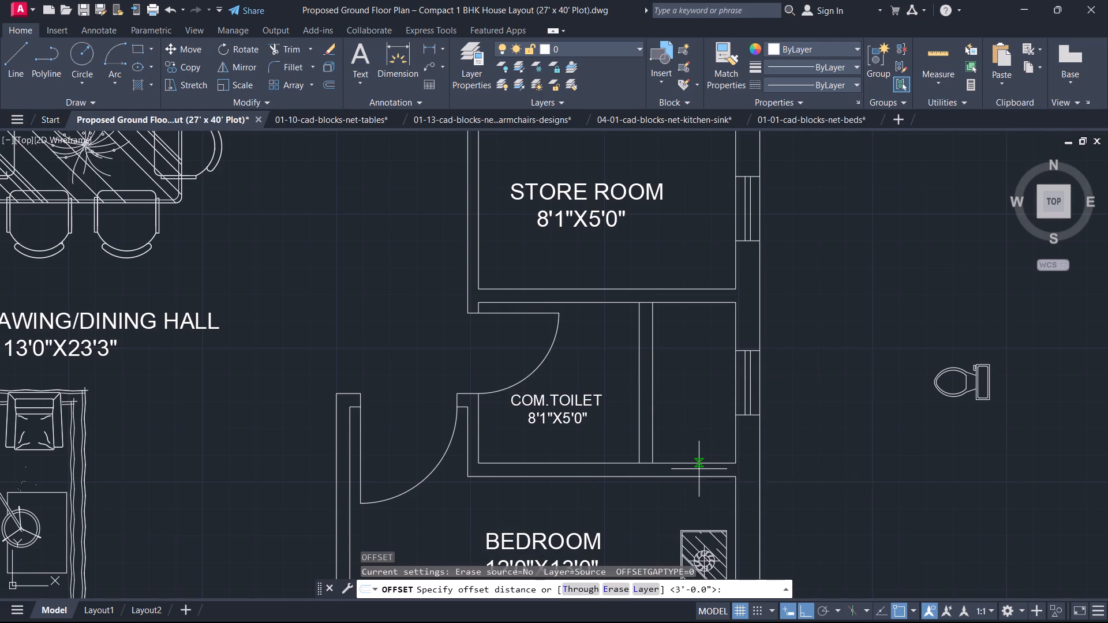
pyautogui.press('2')
pyautogui.write("'6")
pyautogui.press('Return')
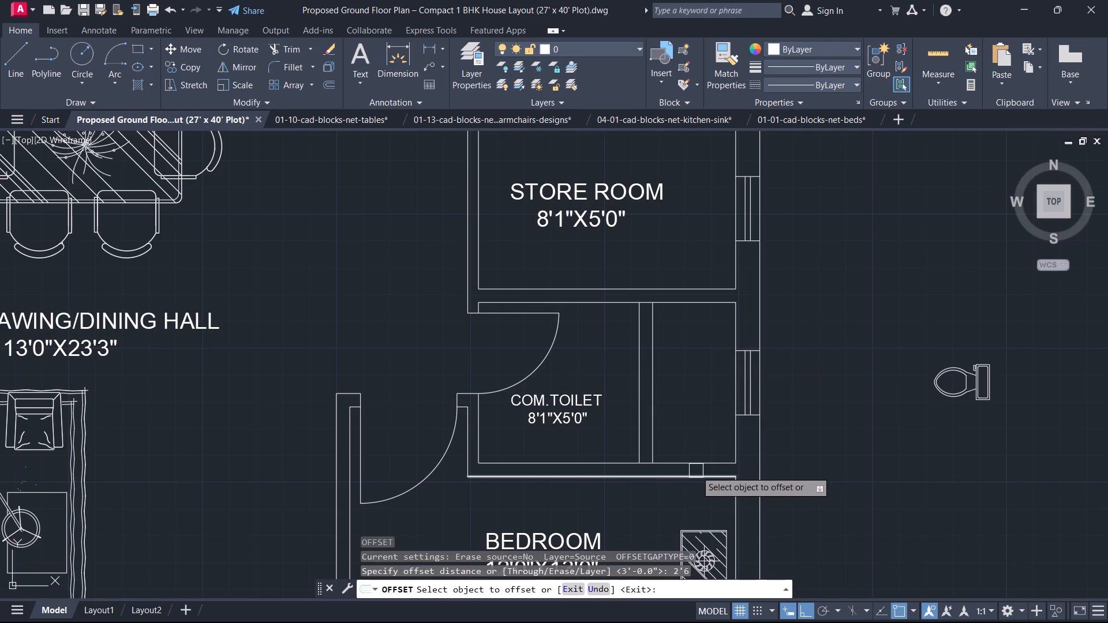
pyautogui.click(697, 305)
pyautogui.click(701, 340)
pyautogui.press('Escape')
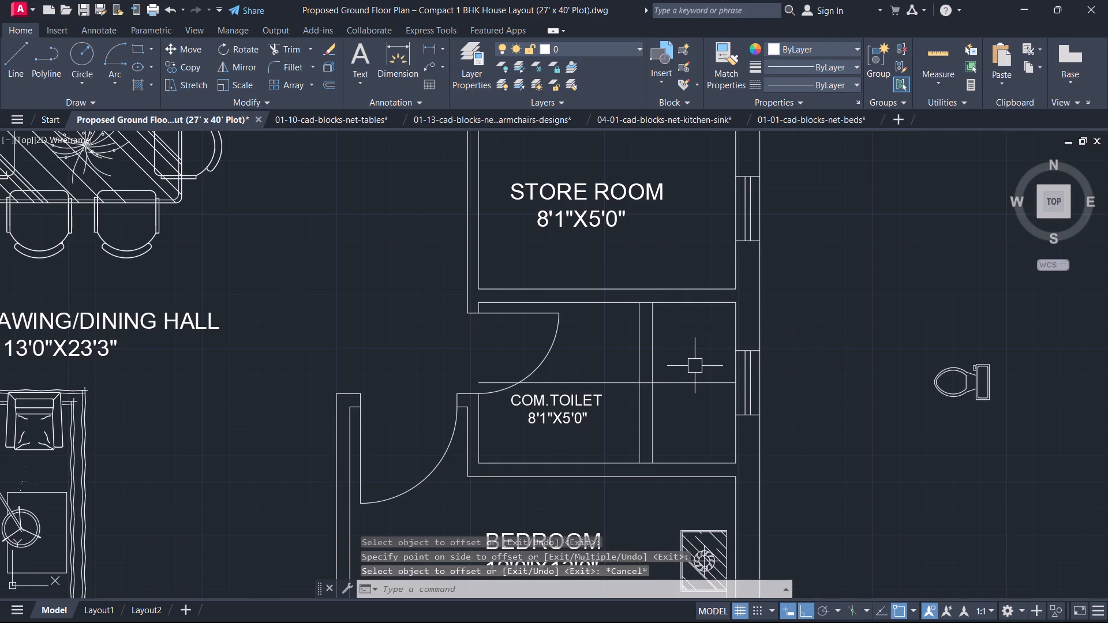
# Trim the east partition line above the new horizontal line, and that horizontal line outside the partition, leaving a capped southern half-wall.
pyautogui.write('TR')
pyautogui.press('space')
pyautogui.click(682, 366)
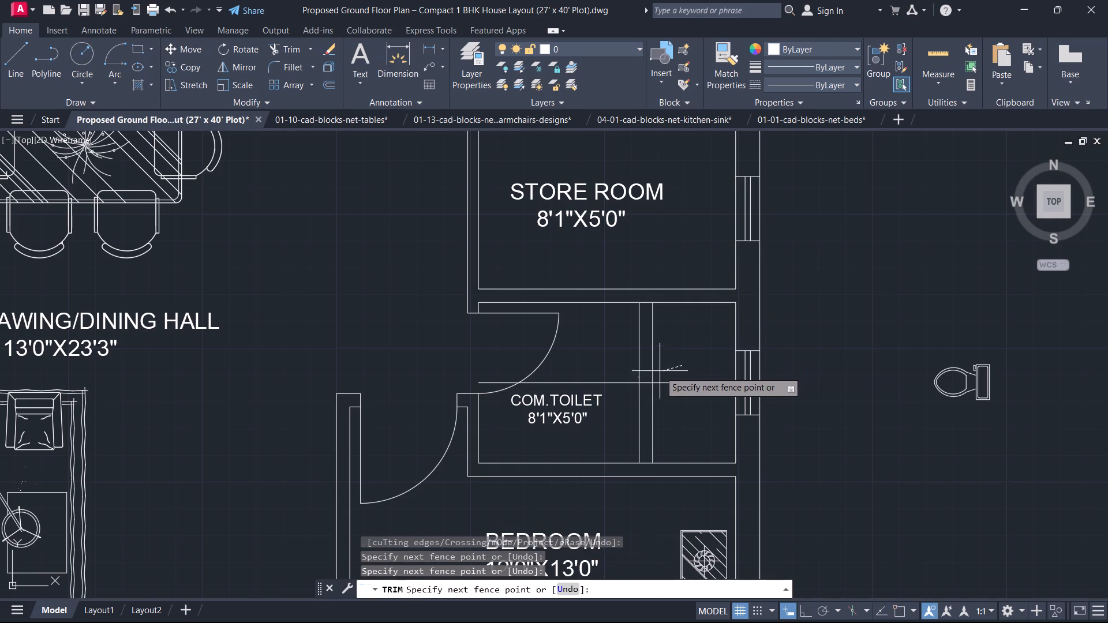
pyautogui.click(650, 363)
pyautogui.click(673, 381)
pyautogui.click(609, 381)
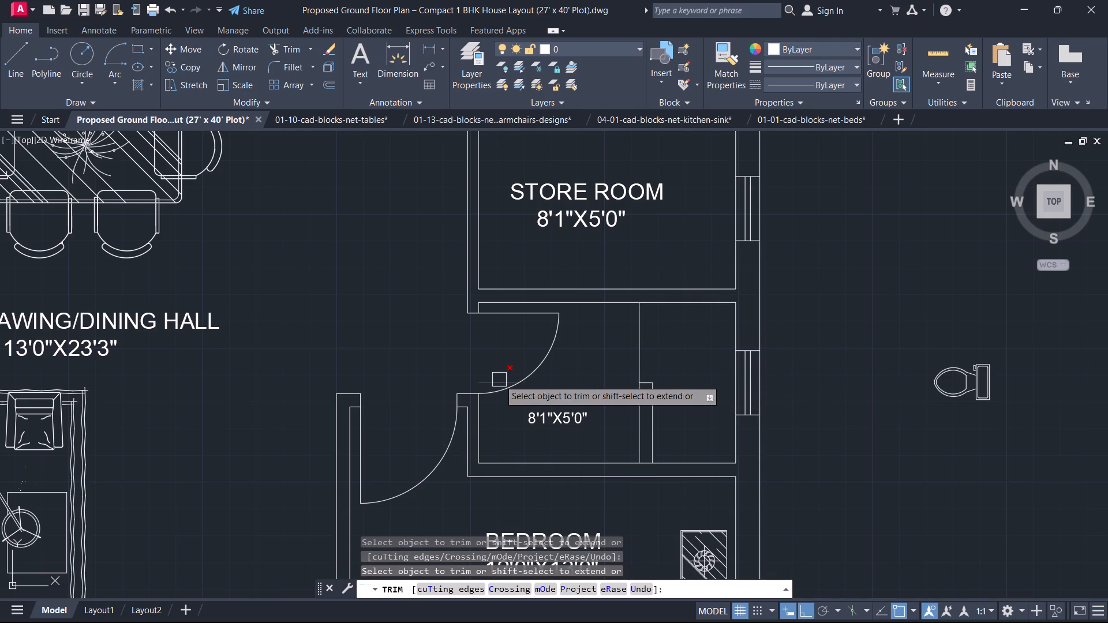
pyautogui.click(499, 379)
pyautogui.press('Escape')
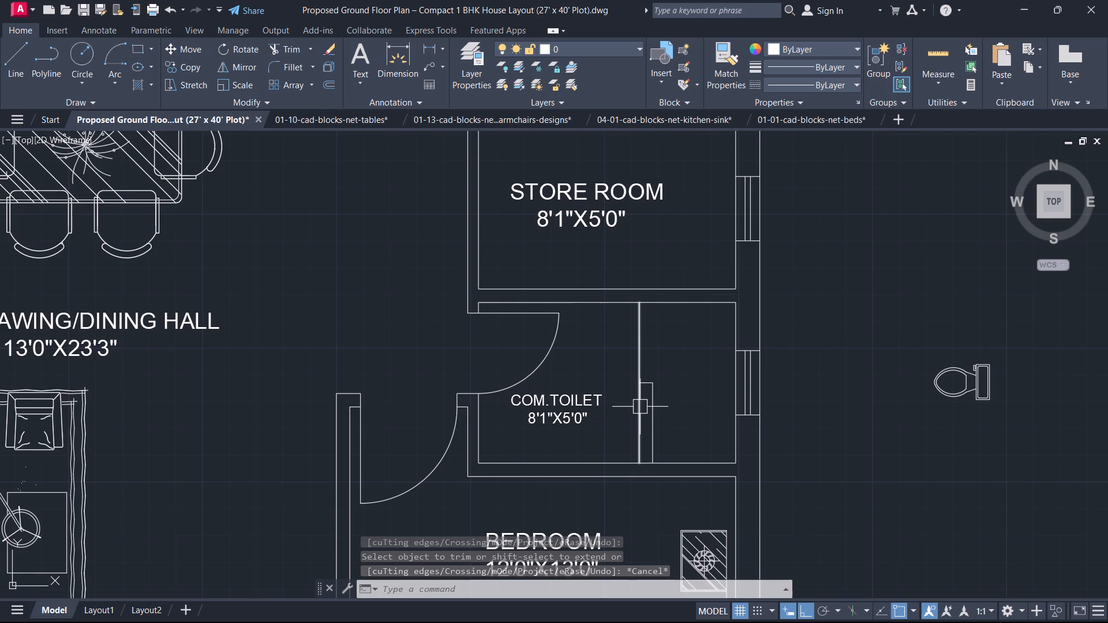
# Copy the scaled toilet block into the common toilet, with its tank against the west face of the half-wall partition.
pyautogui.scroll(1, 638, 416)
pyautogui.scroll(-1, 709, 411)
pyautogui.moveTo(709, 411); pyautogui.dragTo(426, 408, button='middle')
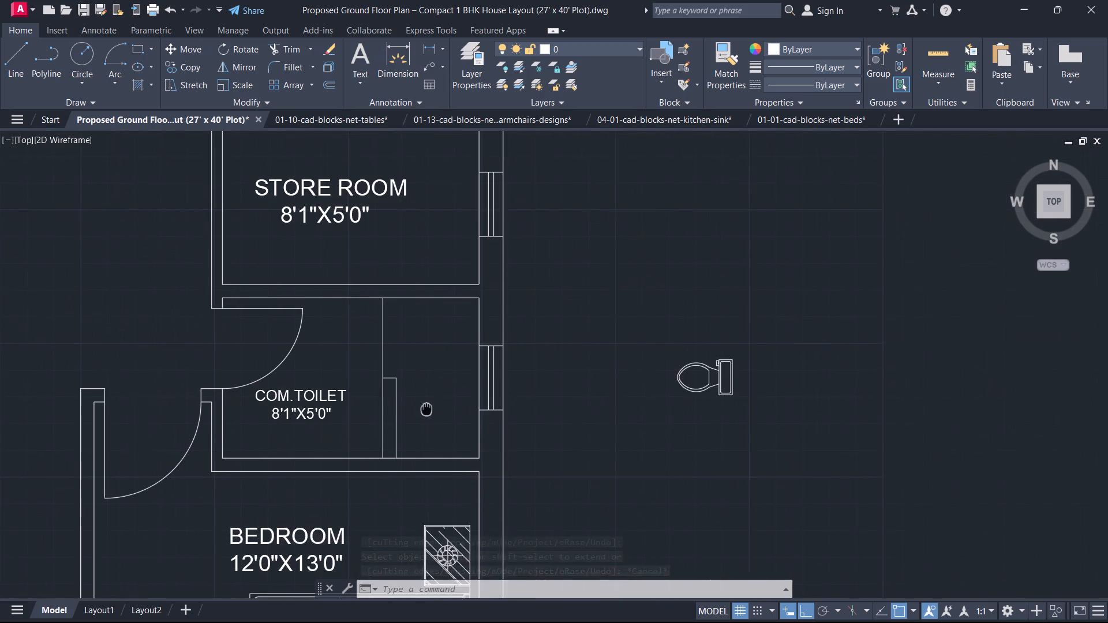
pyautogui.moveTo(426, 408); pyautogui.dragTo(428, 411, button='middle')
pyautogui.click(686, 396)
pyautogui.write('CO')
pyautogui.press('space')
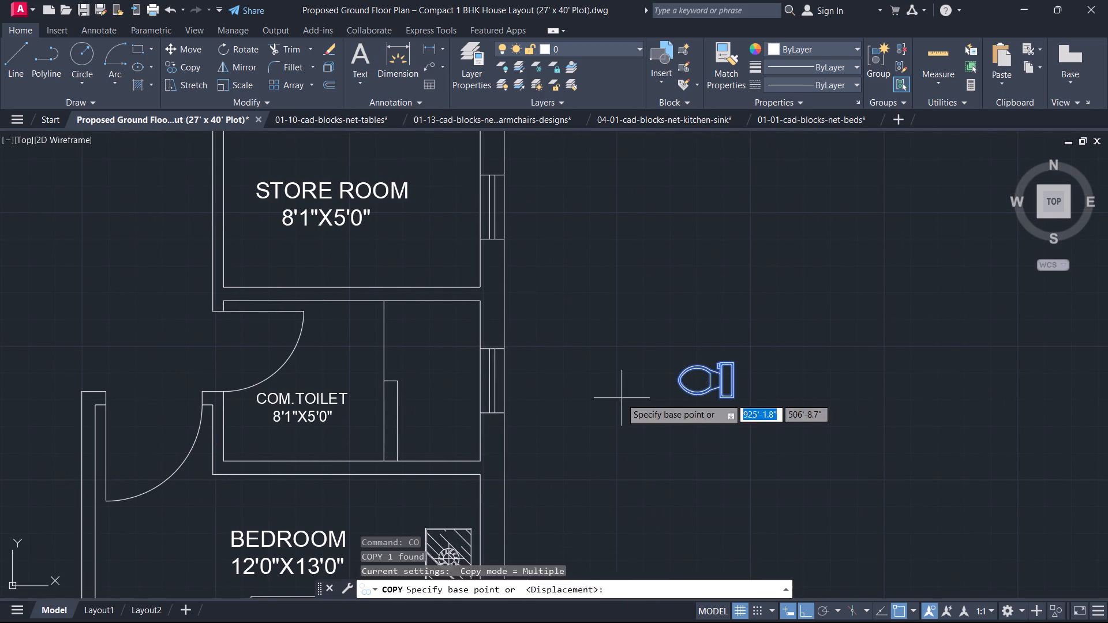
pyautogui.scroll(2, 754, 408)
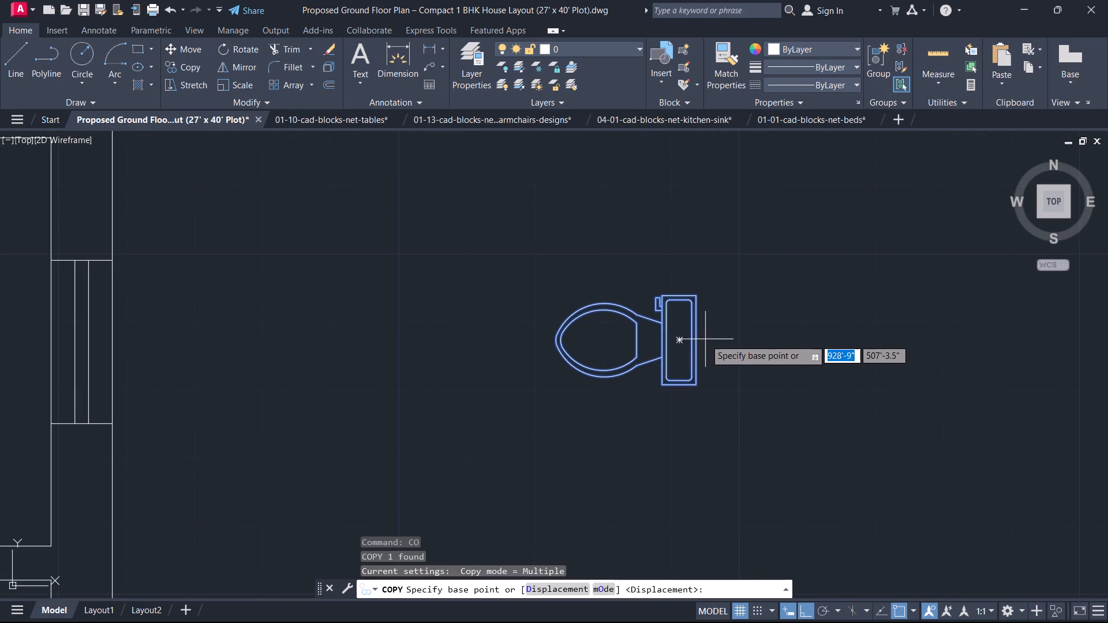
pyautogui.click(705, 339)
pyautogui.scroll(-2, 603, 425)
pyautogui.moveTo(602, 425); pyautogui.dragTo(859, 424, button='middle')
pyautogui.scroll(1, 555, 467)
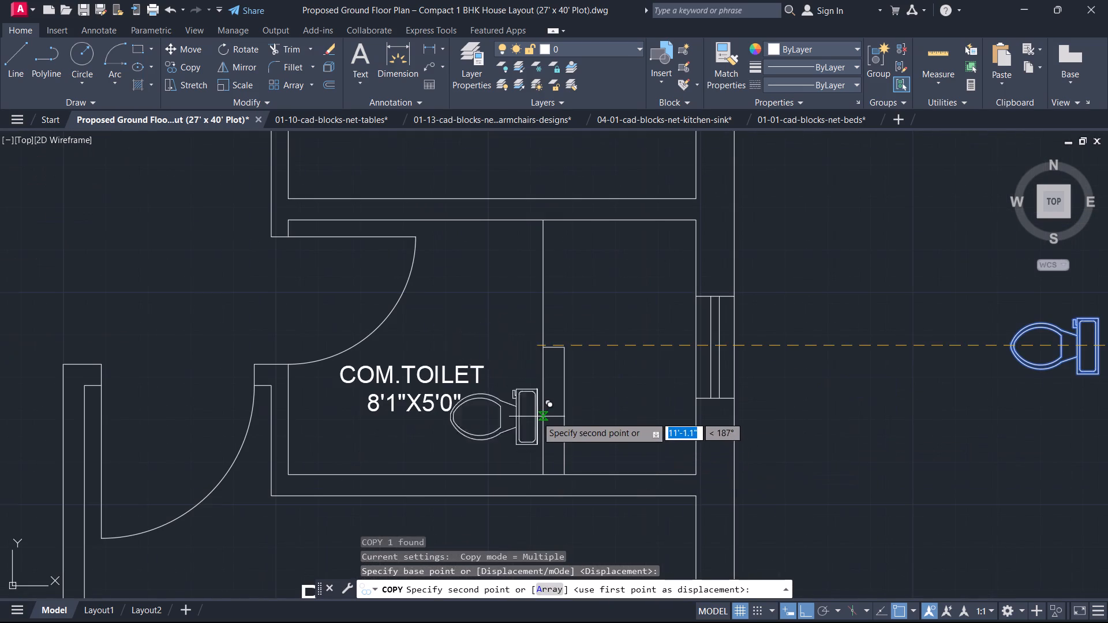
pyautogui.click(540, 411)
pyautogui.press('Escape')
# Move the COM.TOILET 8'1"X5'0" label east and north so it sits clear above the toilet fixture.
pyautogui.scroll(-1, 531, 460)
pyautogui.scroll(2, 490, 431)
pyautogui.click(460, 392)
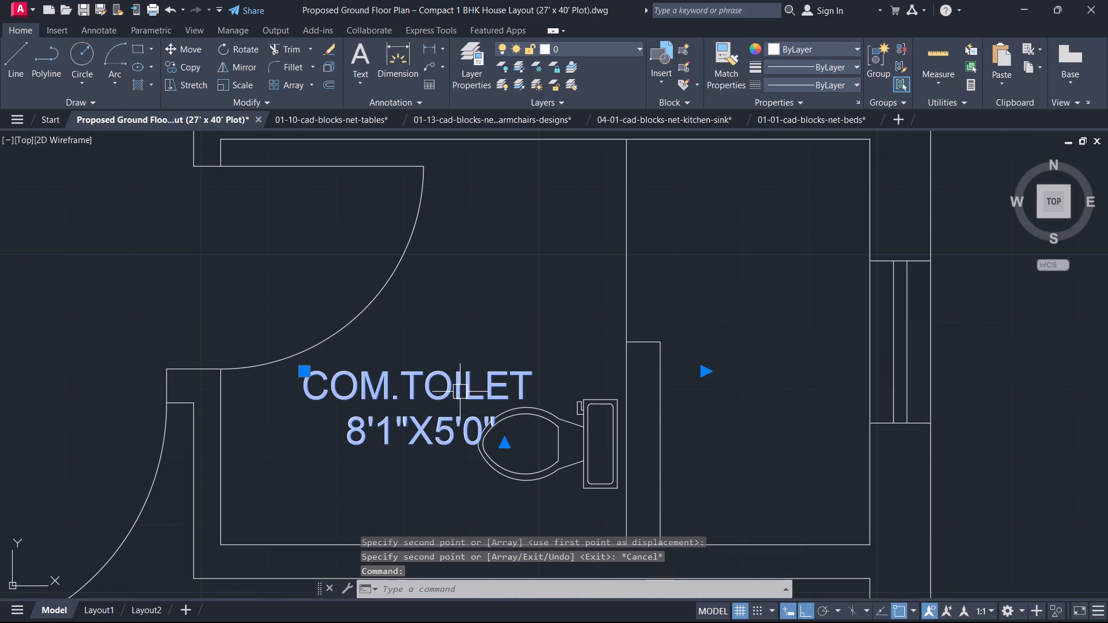
pyautogui.write('M')
pyautogui.press('space')
pyautogui.click(460, 392)
pyautogui.click(518, 351)
pyautogui.press('Escape')
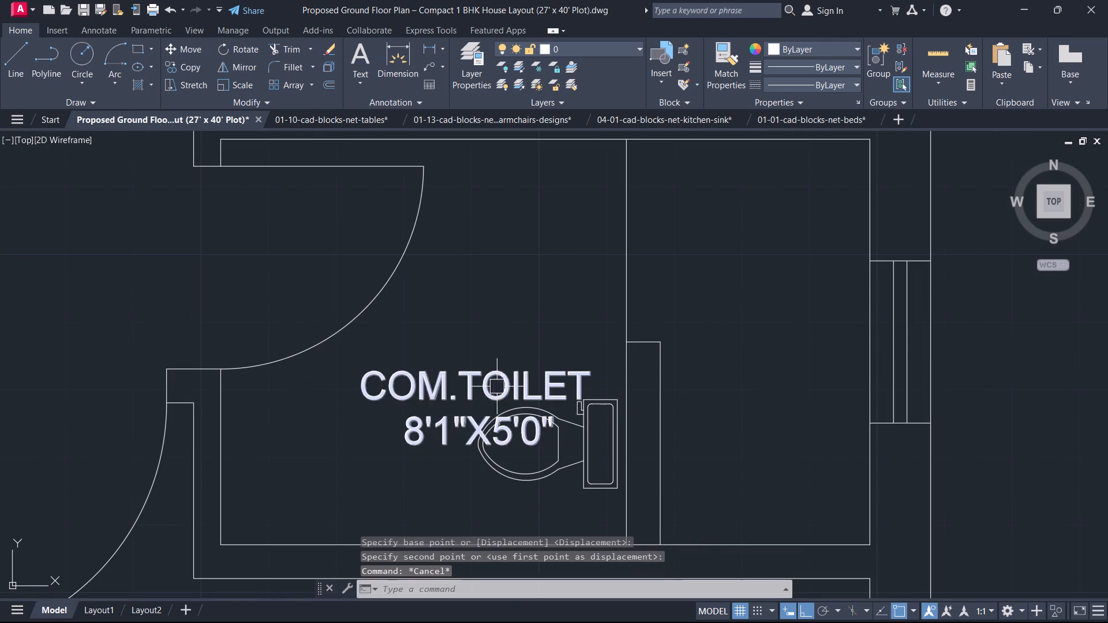
pyautogui.click(492, 396)
pyautogui.write('M')
pyautogui.press('space')
pyautogui.click(492, 396)
pyautogui.click(496, 352)
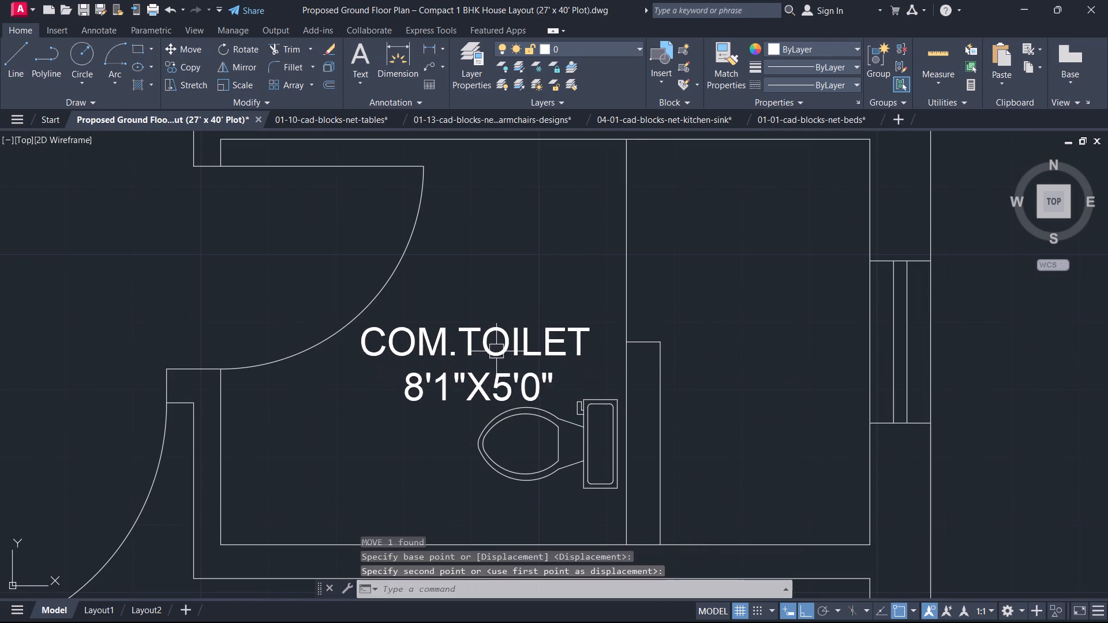
pyautogui.press('Escape')
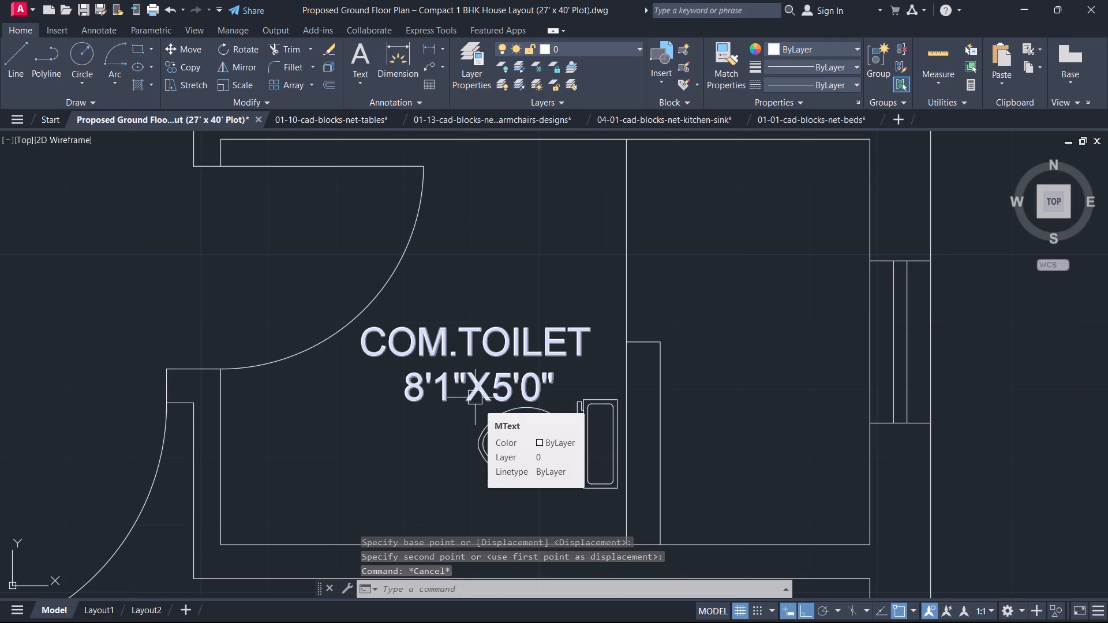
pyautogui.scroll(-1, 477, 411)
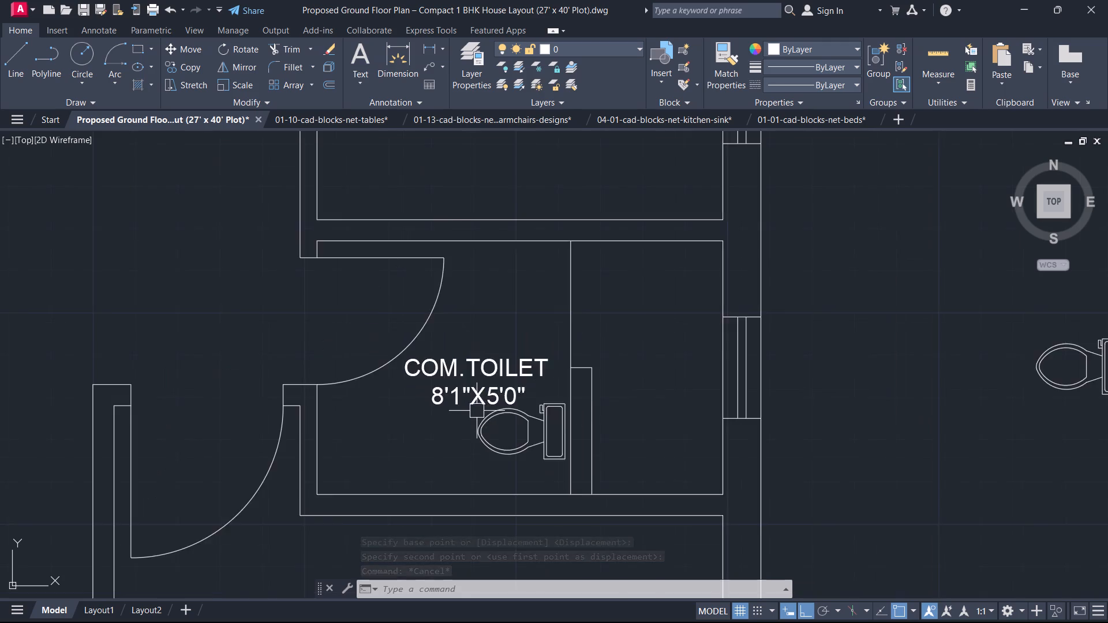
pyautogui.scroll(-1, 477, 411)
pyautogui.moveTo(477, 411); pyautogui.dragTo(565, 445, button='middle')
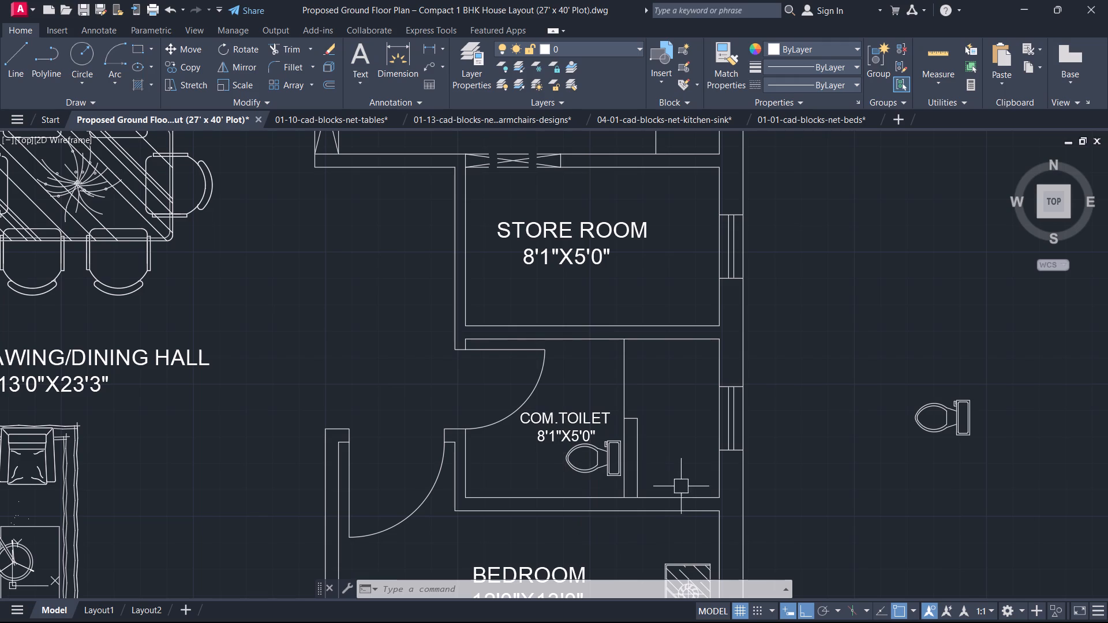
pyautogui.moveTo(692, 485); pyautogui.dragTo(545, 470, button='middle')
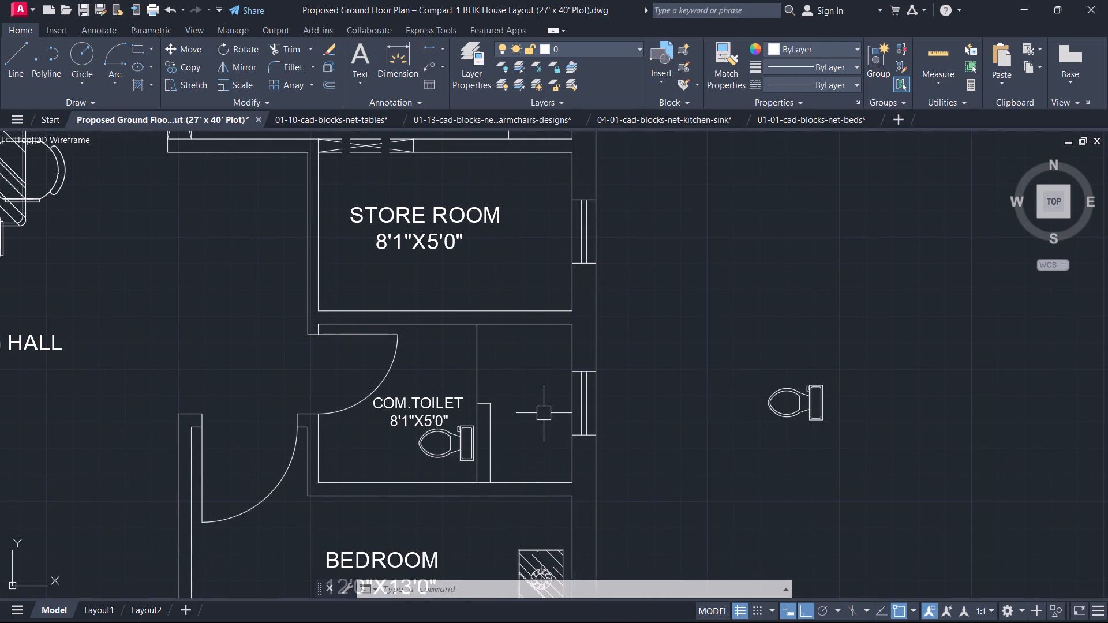
# Draw a small circle for a drain in the common toilet's southeast corner, inside the area east of the half-wall.
pyautogui.moveTo(541, 456); pyautogui.dragTo(585, 399, button='middle')
pyautogui.scroll(1, 541, 456)
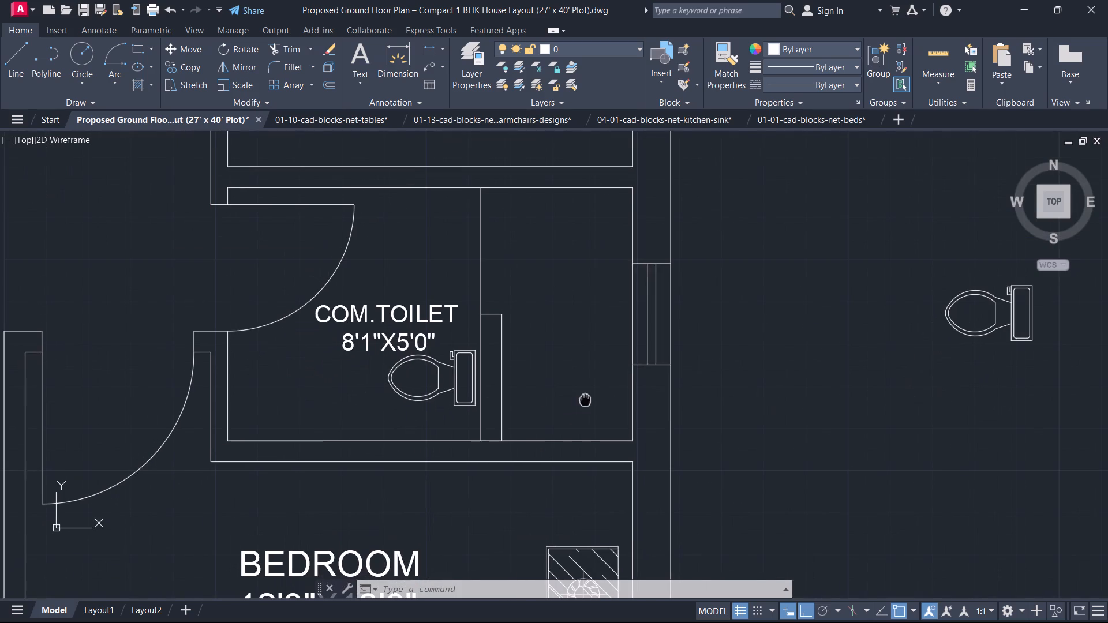
pyautogui.write('C')
pyautogui.press('space')
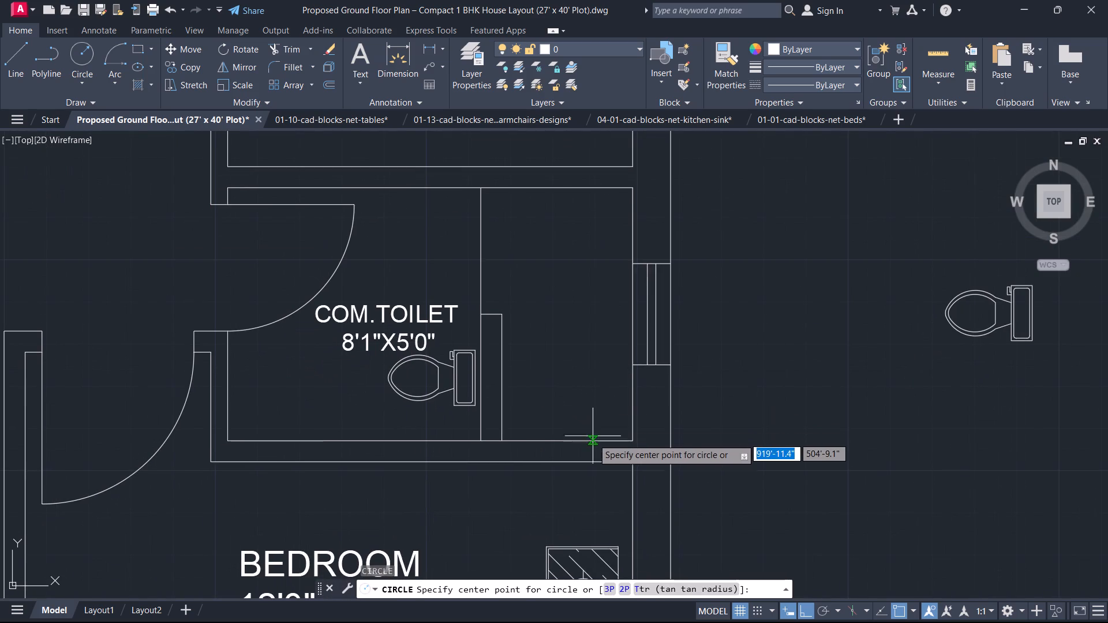
pyautogui.moveTo(593, 467); pyautogui.dragTo(568, 438, button='middle')
pyautogui.scroll(3, 584, 414)
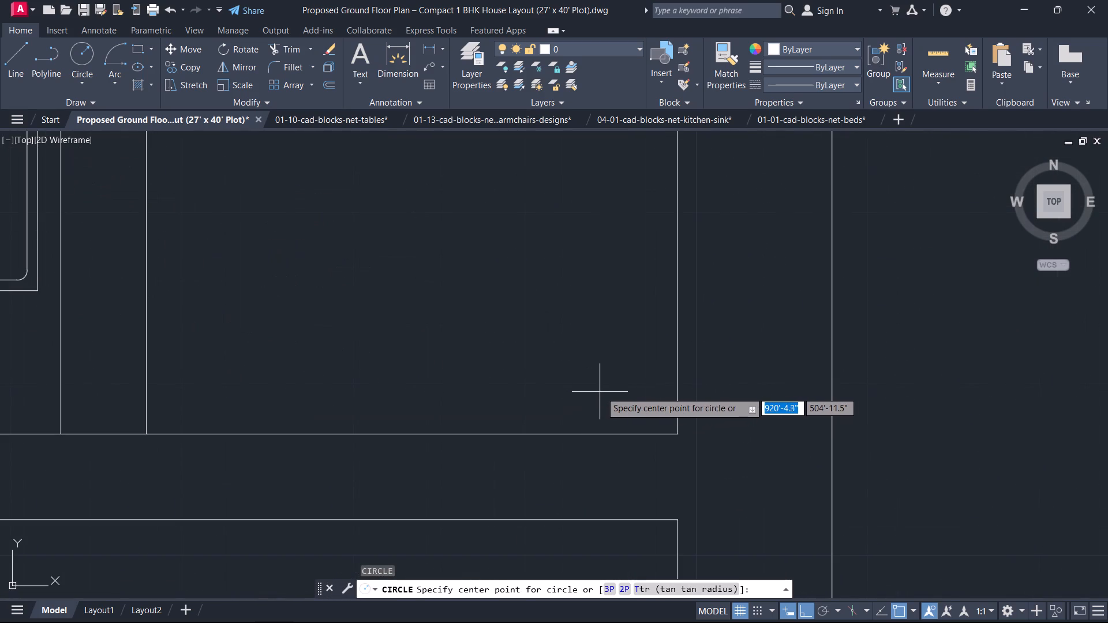
pyautogui.click(613, 379)
pyautogui.click(634, 395)
pyautogui.press('Escape')
# Draw a line about 1'-1" long at 135° from the small circle's northwest edge.
pyautogui.scroll(-3, 582, 369)
pyautogui.moveTo(582, 369); pyautogui.dragTo(615, 441, button='middle')
pyautogui.write('L')
pyautogui.press('space')
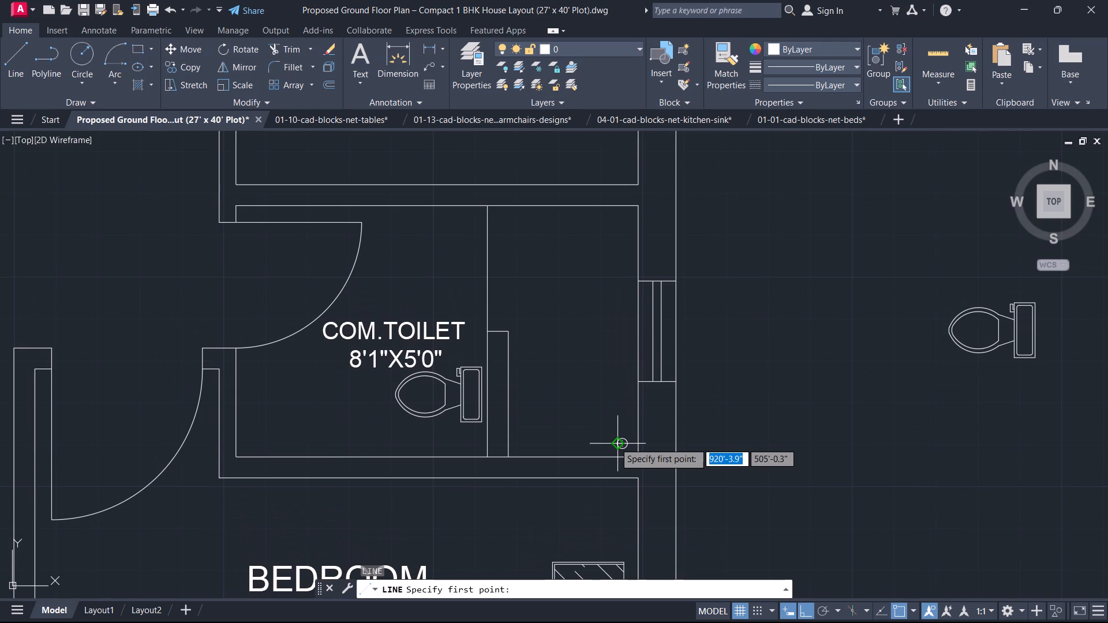
pyautogui.scroll(2, 615, 442)
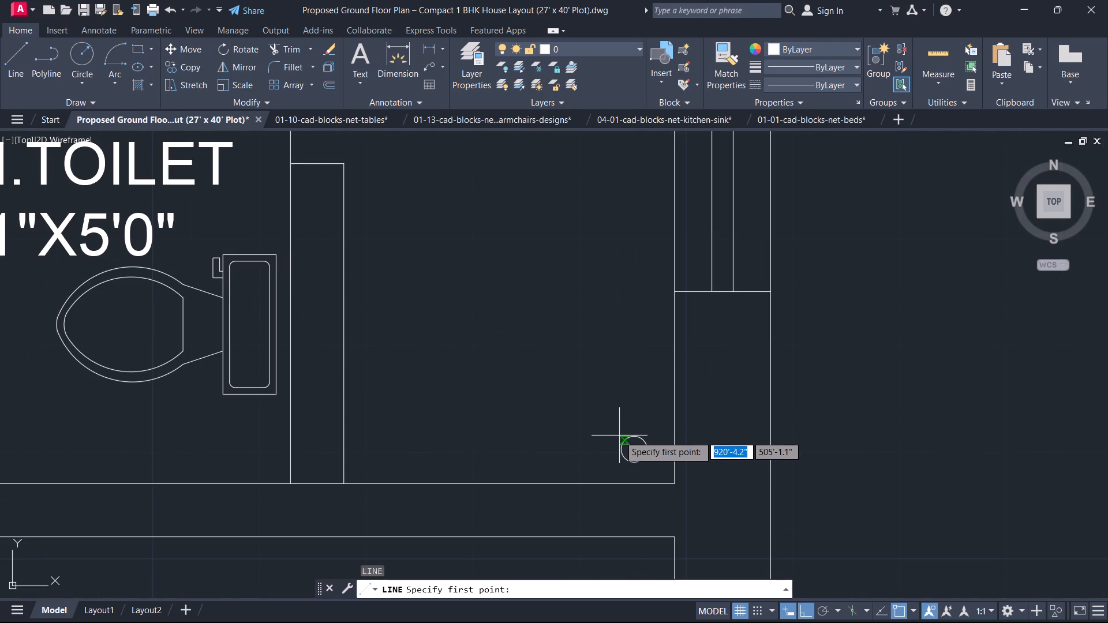
pyautogui.click(620, 436)
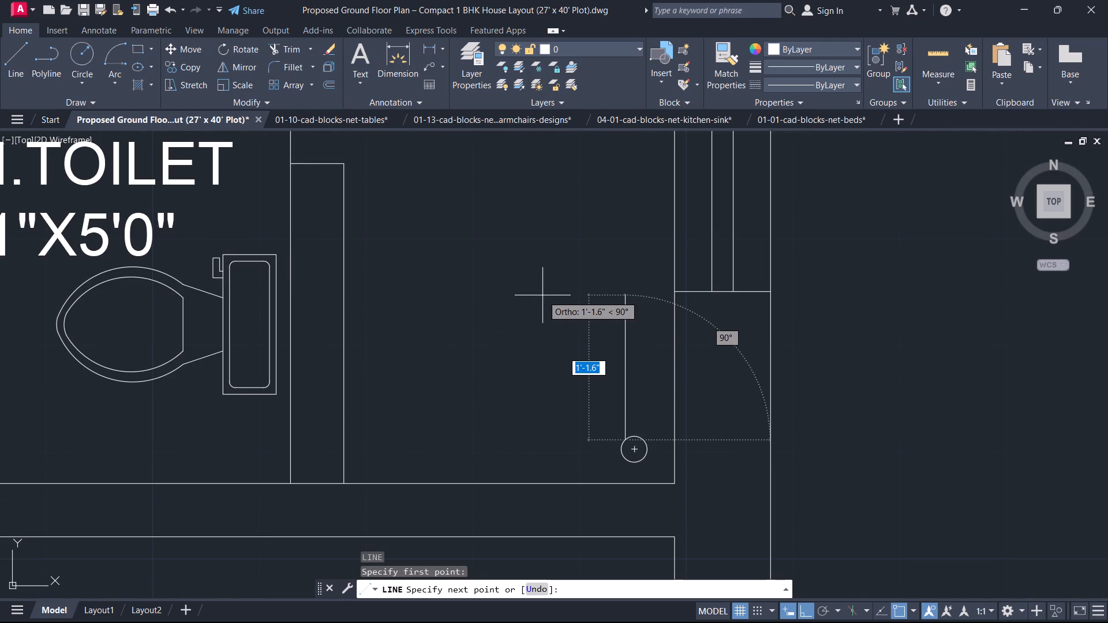
pyautogui.press('Tab')
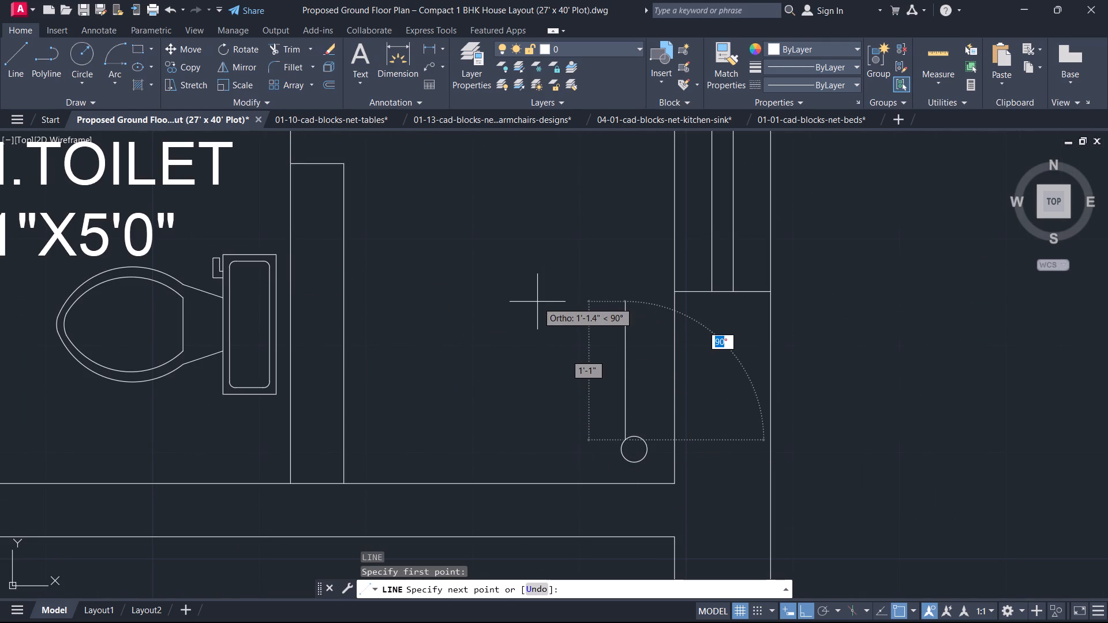
pyautogui.write('135')
pyautogui.press('Return')
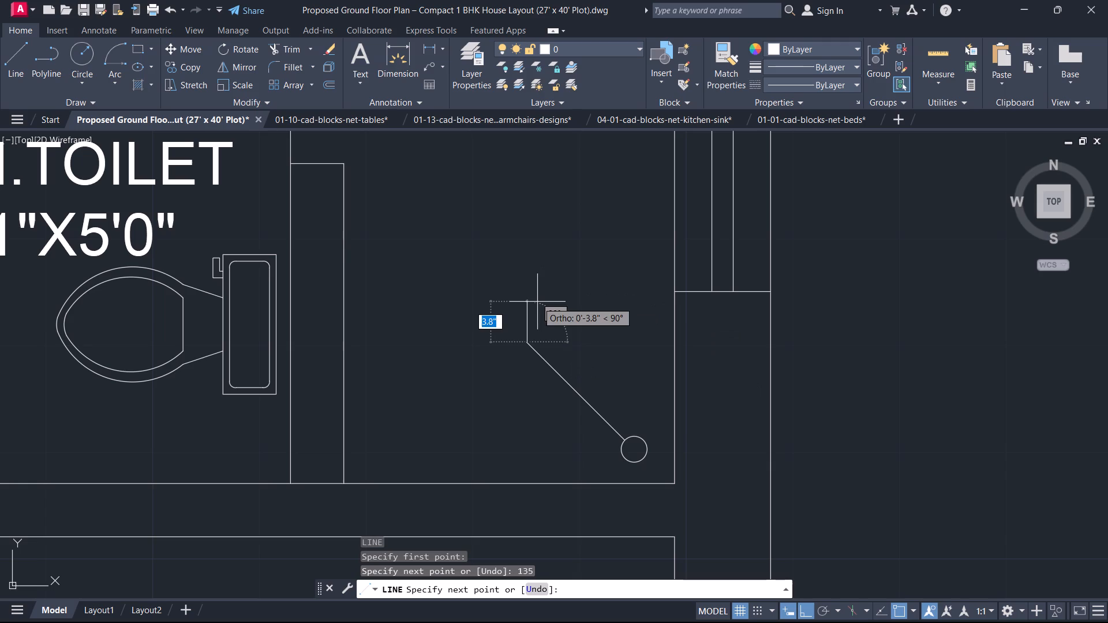
pyautogui.press('Escape')
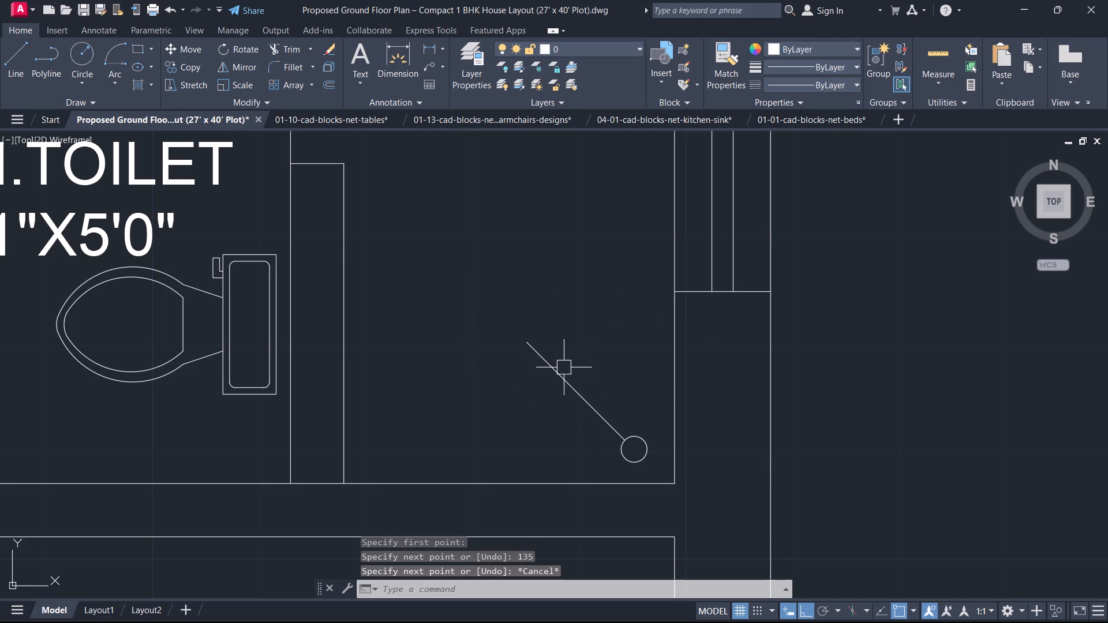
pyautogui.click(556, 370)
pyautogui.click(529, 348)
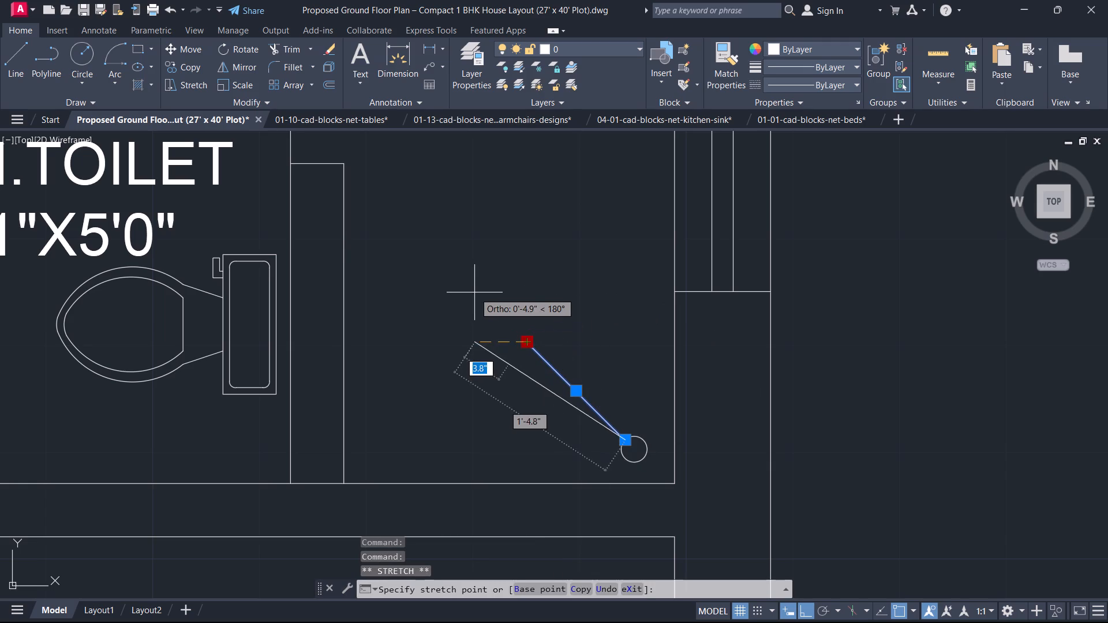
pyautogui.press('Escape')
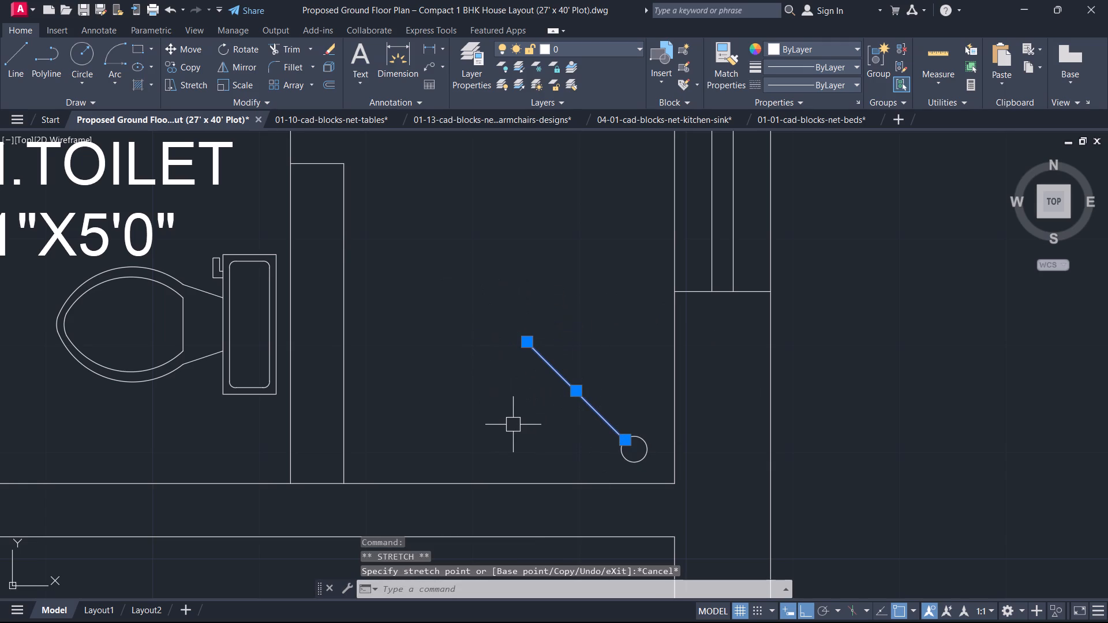
# Draw a vertical line north from the circle's top edge and a horizontal line west from its west edge.
pyautogui.press('l')
pyautogui.press('space')
pyautogui.scroll(1, 623, 415)
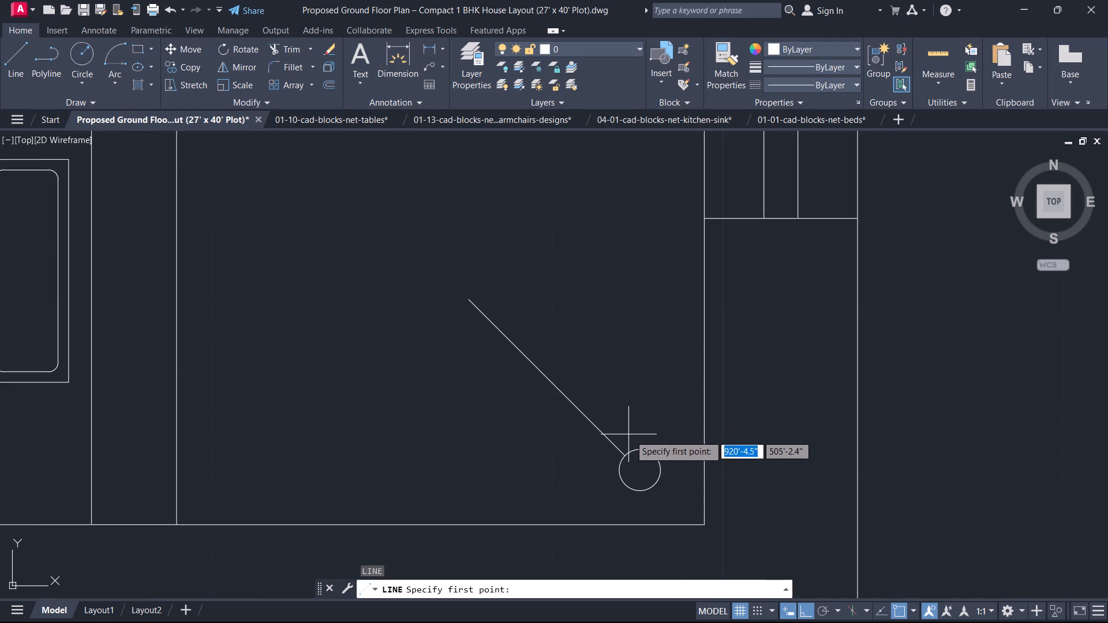
pyautogui.click(645, 447)
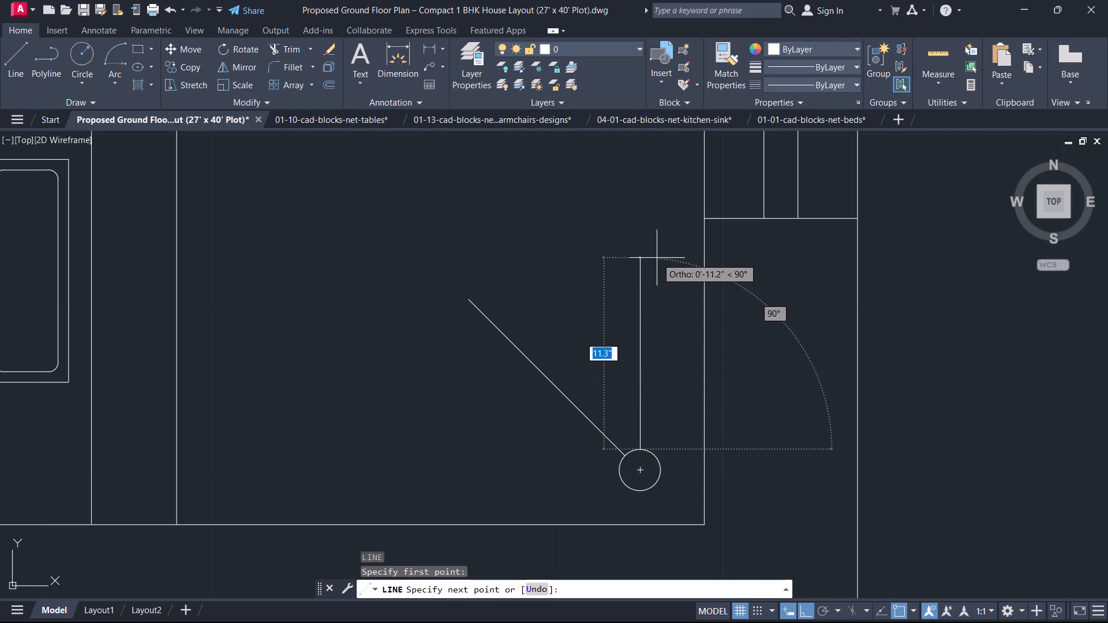
pyautogui.click(638, 220)
pyautogui.press('Escape')
pyautogui.press('space')
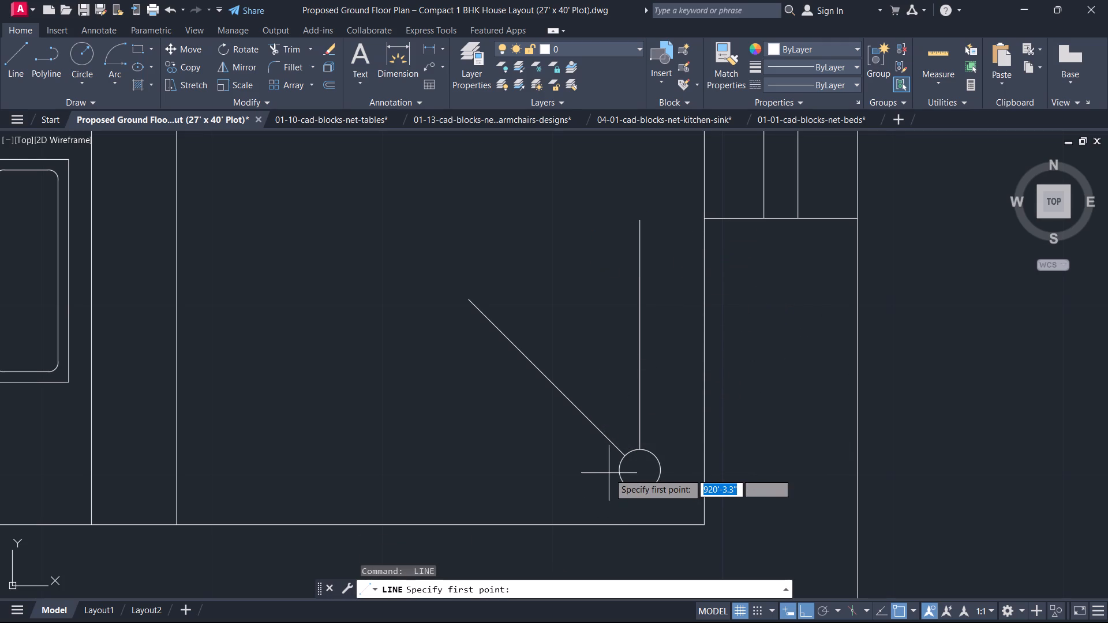
pyautogui.click(619, 475)
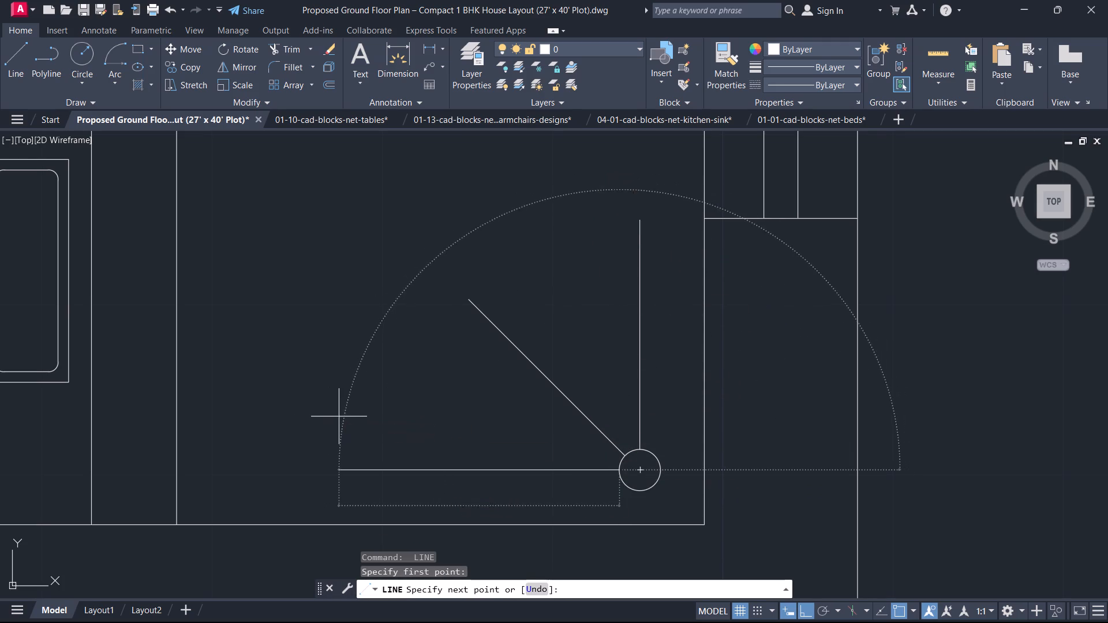
pyautogui.click(339, 416)
pyautogui.press('Escape')
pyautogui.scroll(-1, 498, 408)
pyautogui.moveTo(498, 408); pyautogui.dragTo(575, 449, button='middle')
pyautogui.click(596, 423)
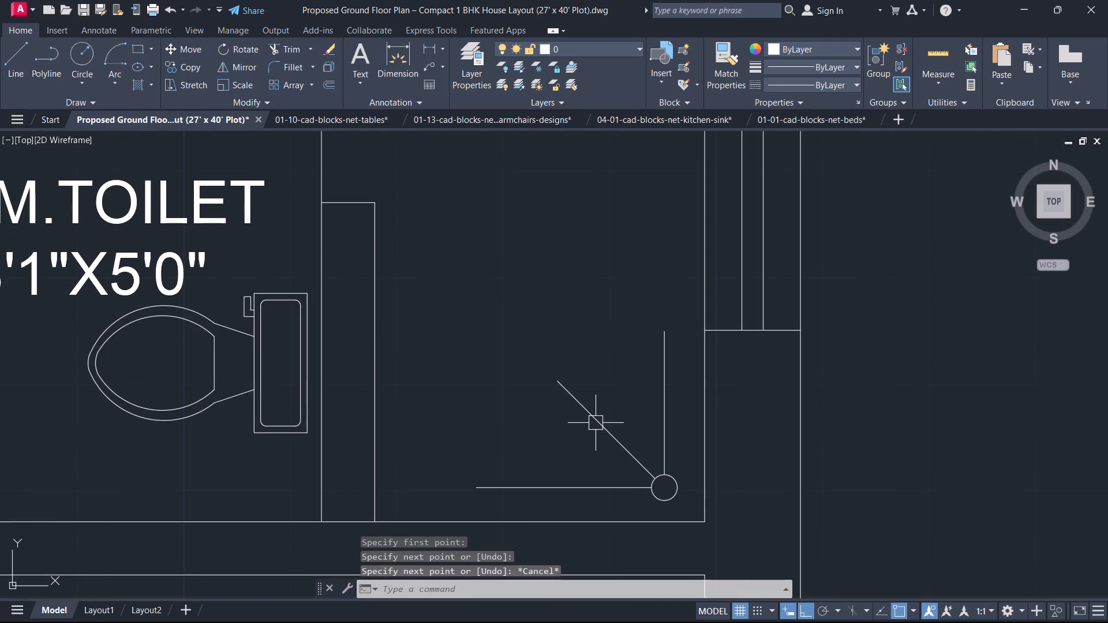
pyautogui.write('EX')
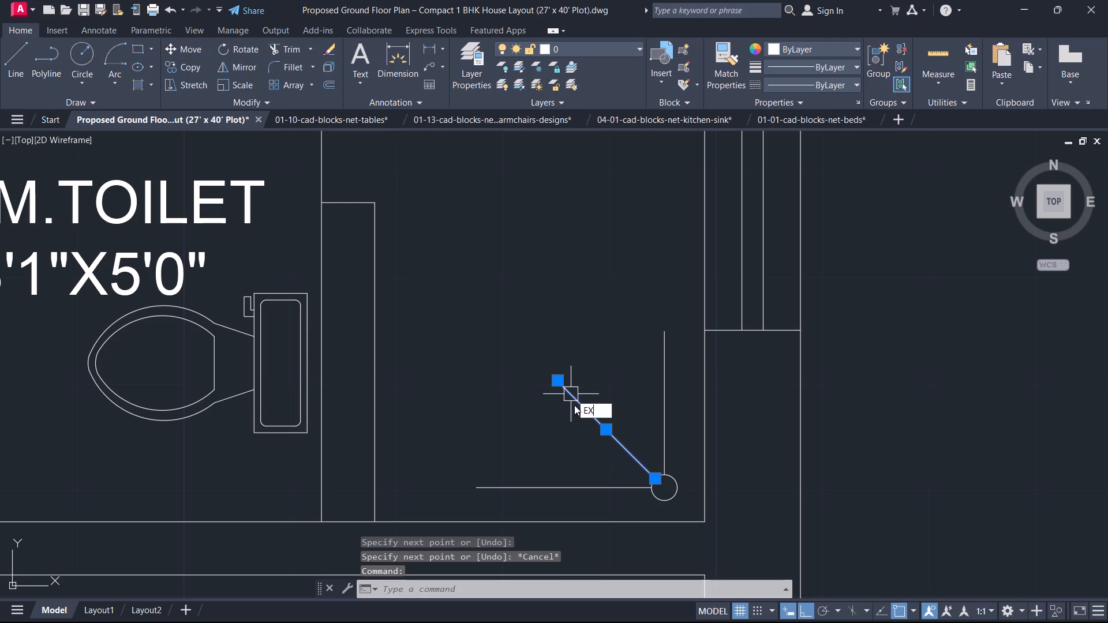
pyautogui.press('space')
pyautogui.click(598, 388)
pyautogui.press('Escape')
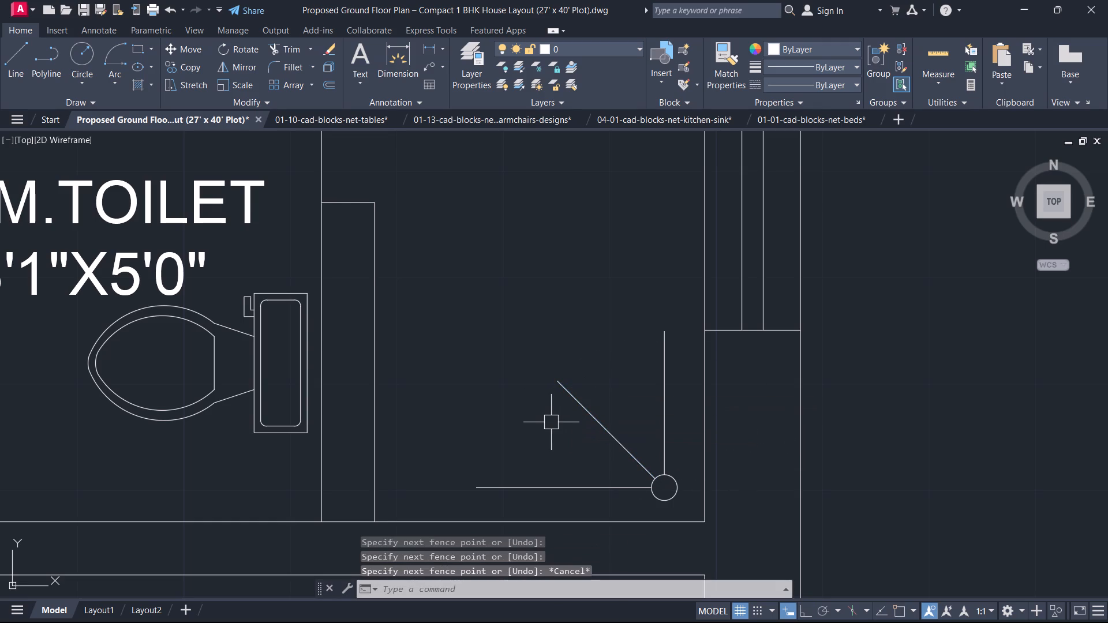
# Extend the diagonal line from the circle northwest past the northeast corner of the half-wall partition.
pyautogui.moveTo(566, 412); pyautogui.dragTo(633, 445, button='middle')
pyautogui.scroll(-2, 626, 446)
pyautogui.press('e')
pyautogui.press('x')
pyautogui.press('space')
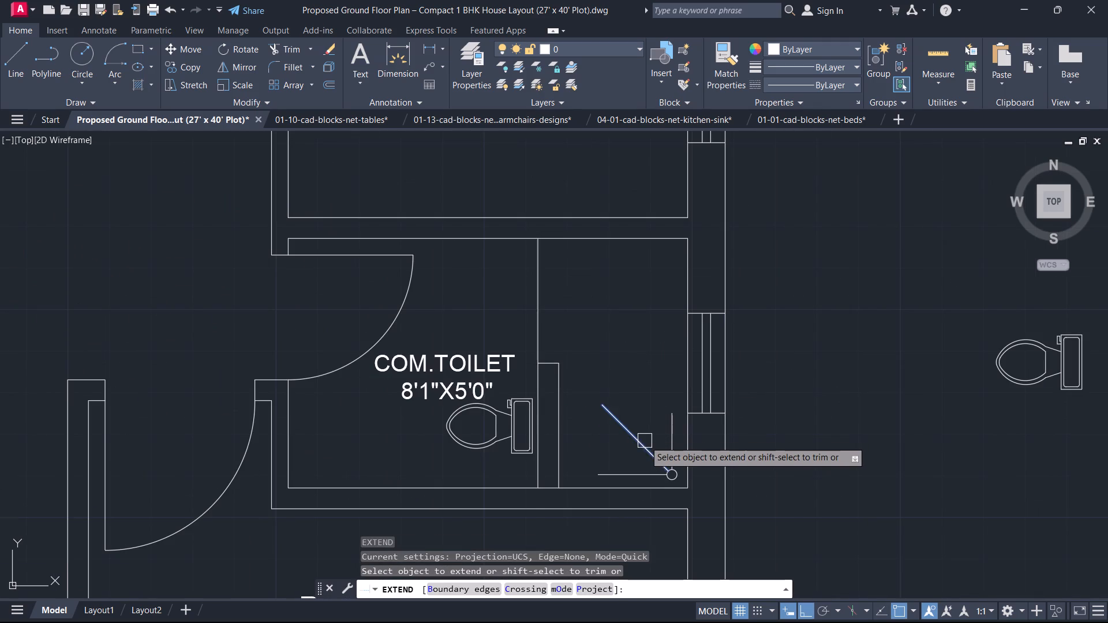
pyautogui.click(642, 442)
pyautogui.click(628, 426)
pyautogui.press('Escape')
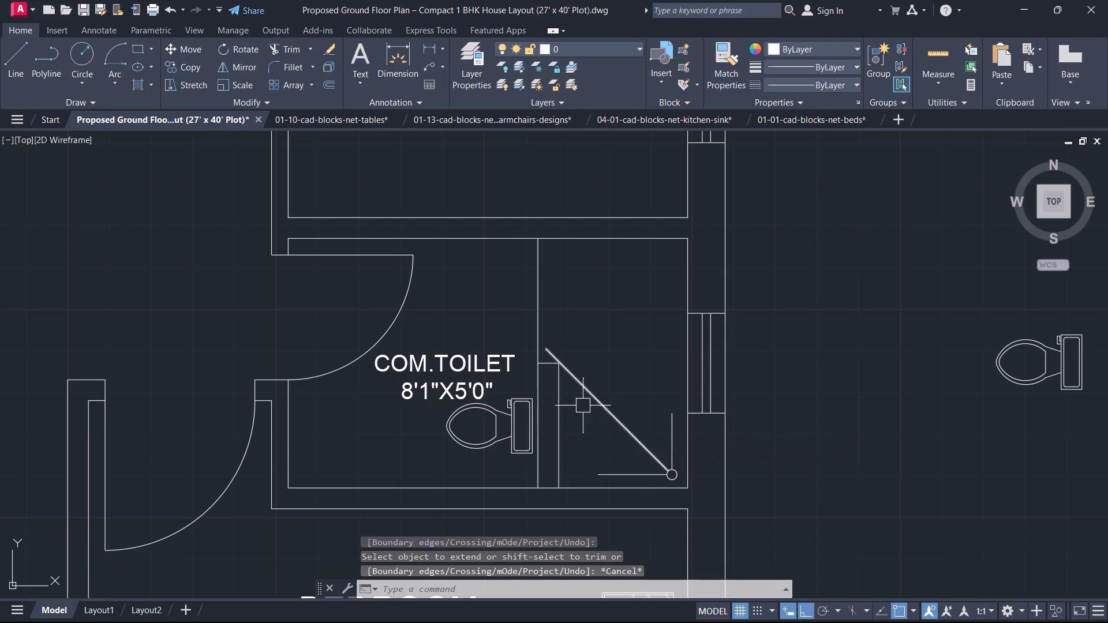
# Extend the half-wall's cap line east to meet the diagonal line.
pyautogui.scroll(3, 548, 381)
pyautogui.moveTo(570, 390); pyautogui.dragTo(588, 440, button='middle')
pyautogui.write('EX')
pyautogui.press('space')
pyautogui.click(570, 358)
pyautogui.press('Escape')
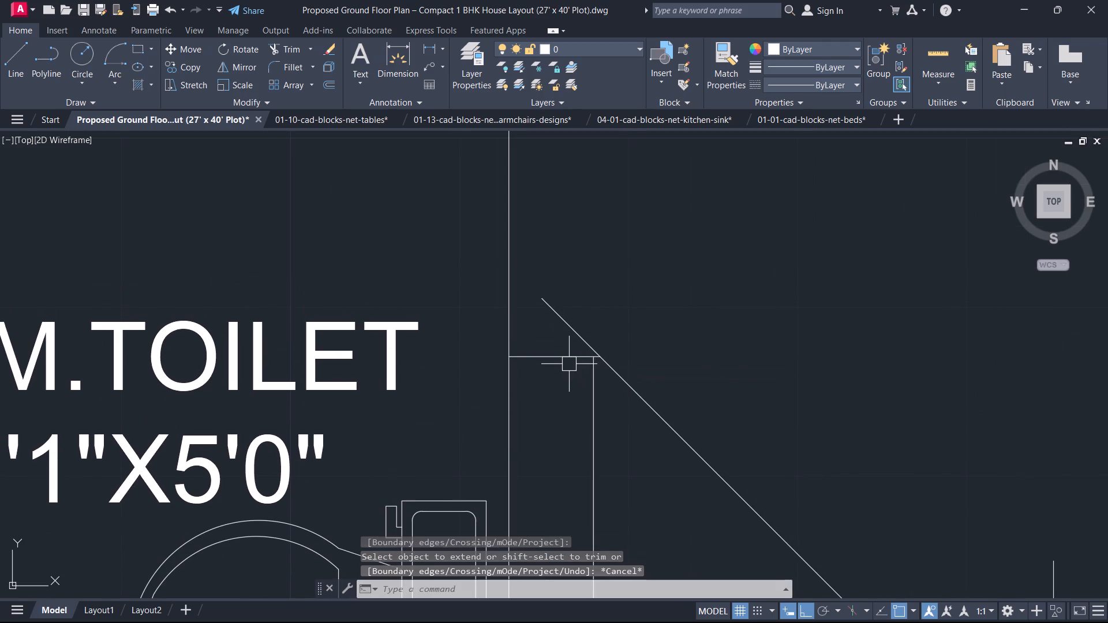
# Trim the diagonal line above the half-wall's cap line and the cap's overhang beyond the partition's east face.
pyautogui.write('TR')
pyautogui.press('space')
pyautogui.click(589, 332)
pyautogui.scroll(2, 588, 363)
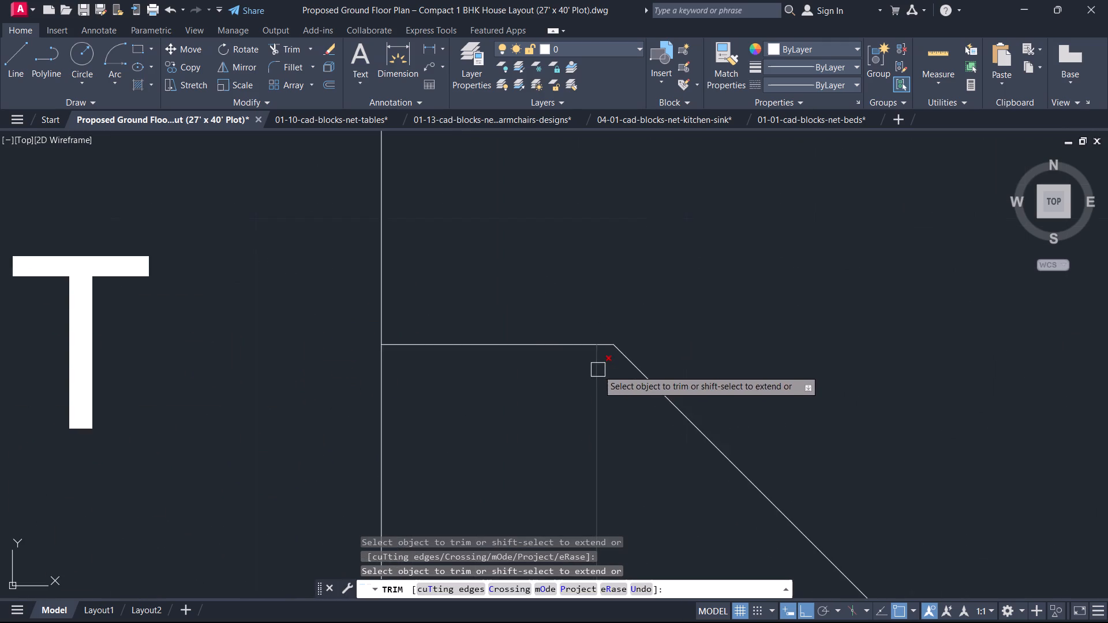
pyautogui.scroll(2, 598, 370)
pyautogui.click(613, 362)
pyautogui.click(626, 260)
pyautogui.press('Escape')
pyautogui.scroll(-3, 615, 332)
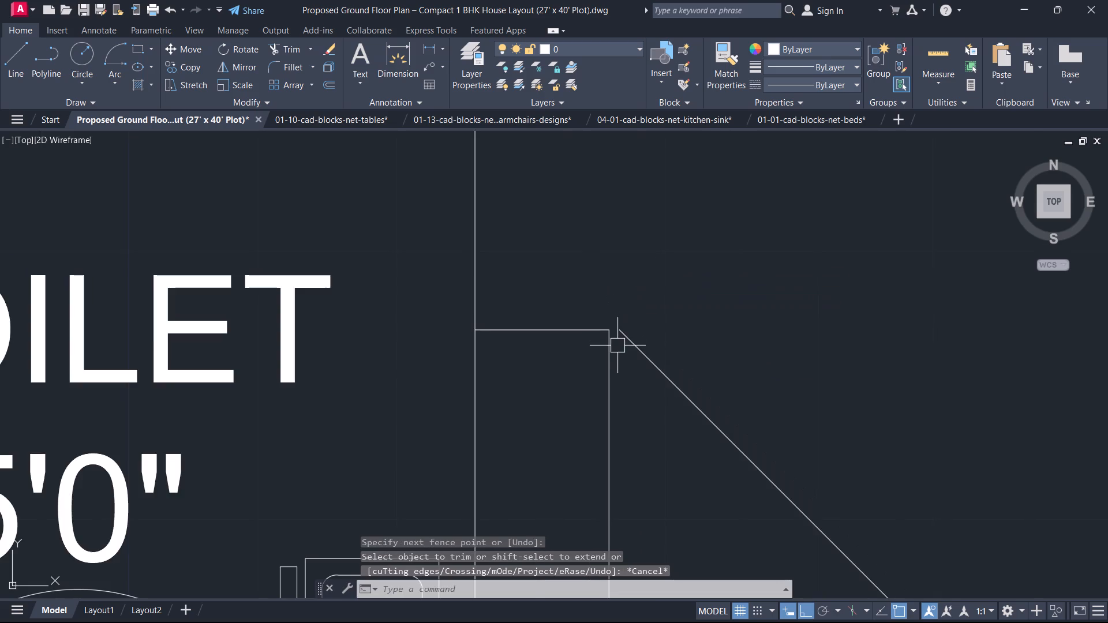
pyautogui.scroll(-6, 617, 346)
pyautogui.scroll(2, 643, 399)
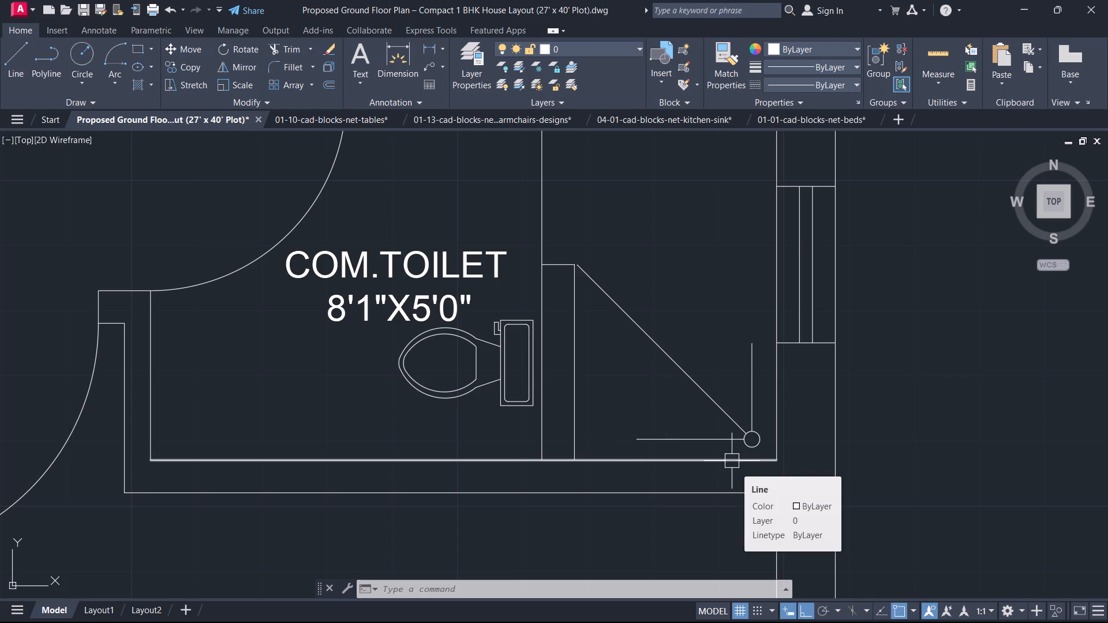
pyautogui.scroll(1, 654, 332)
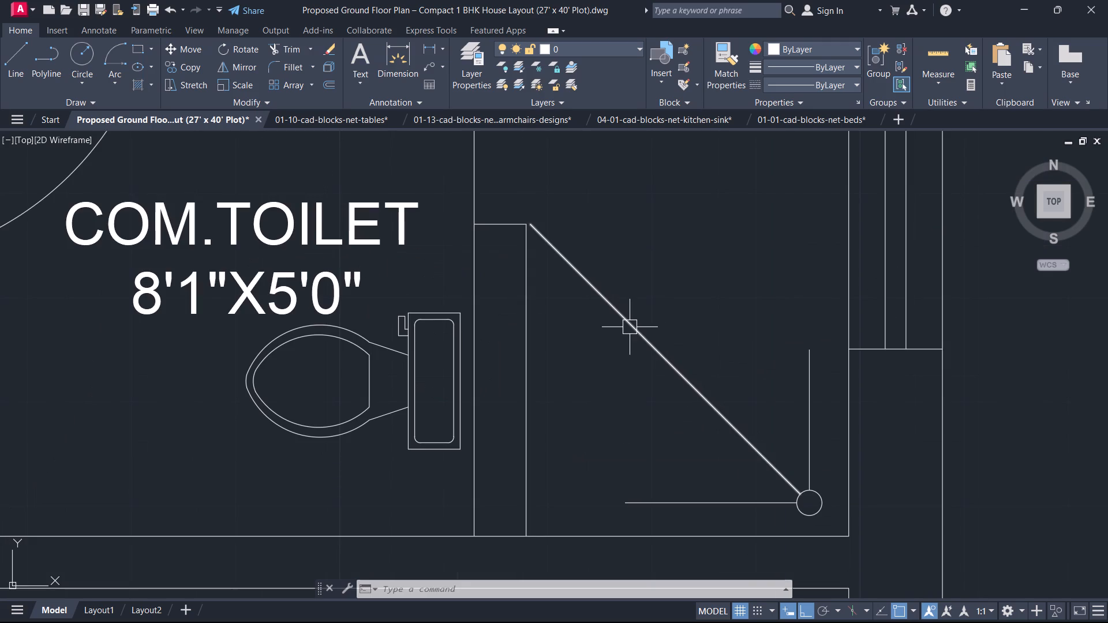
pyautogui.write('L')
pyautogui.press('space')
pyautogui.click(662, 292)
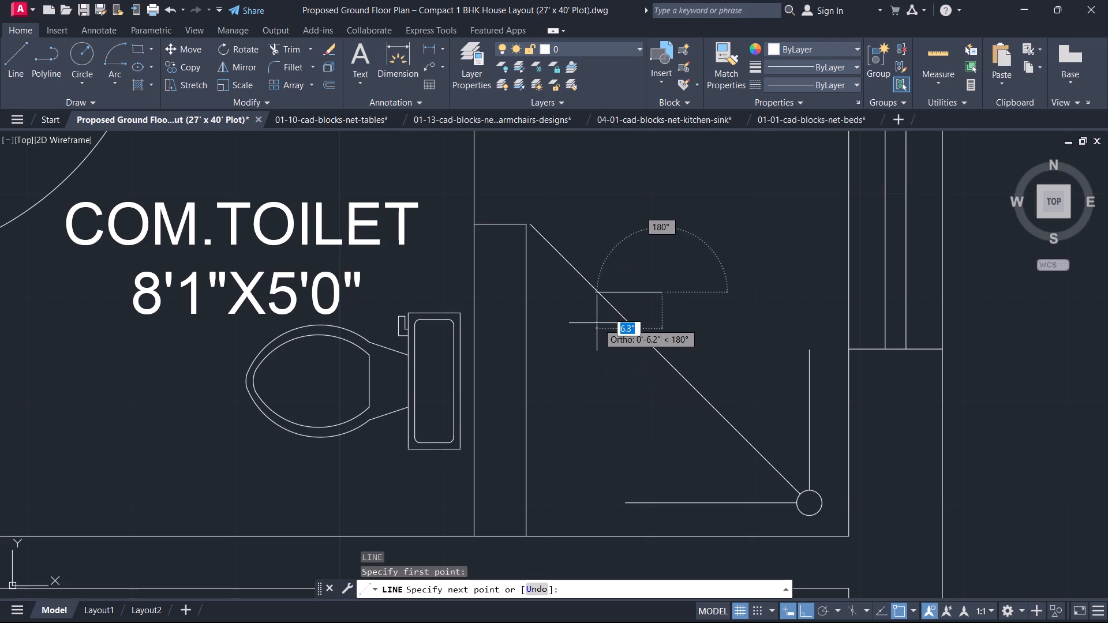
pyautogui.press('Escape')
# Shorten the diagonal line by trimming its upper part at a short horizontal cutting line drawn across it, removing the cutting line too.
pyautogui.press('space')
pyautogui.click(698, 328)
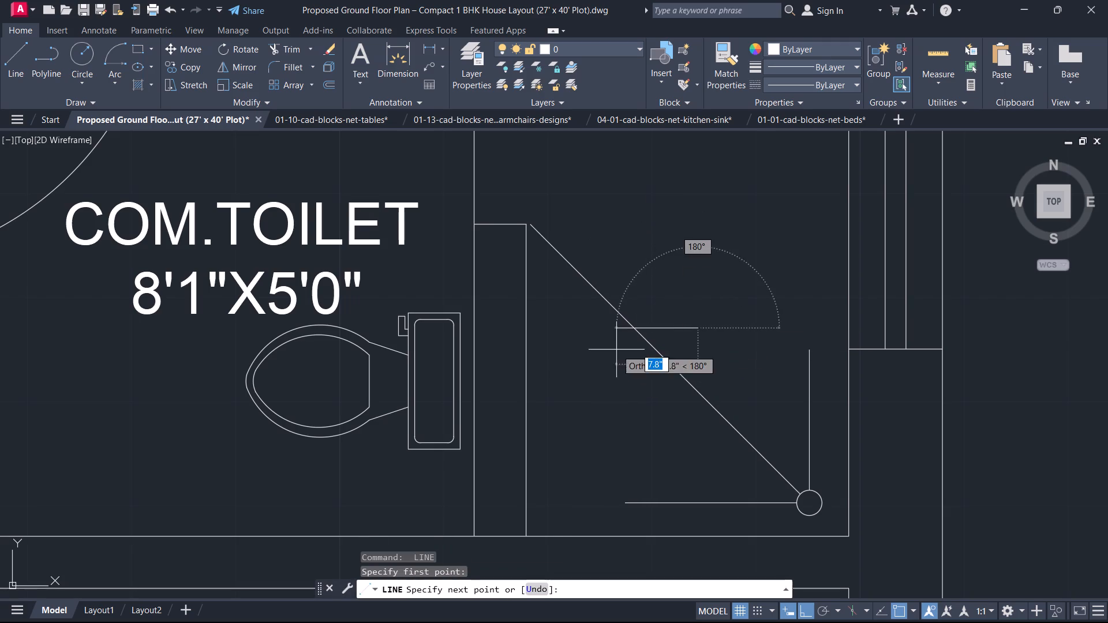
pyautogui.click(616, 350)
pyautogui.press('Escape')
pyautogui.write('TR')
pyautogui.press('space')
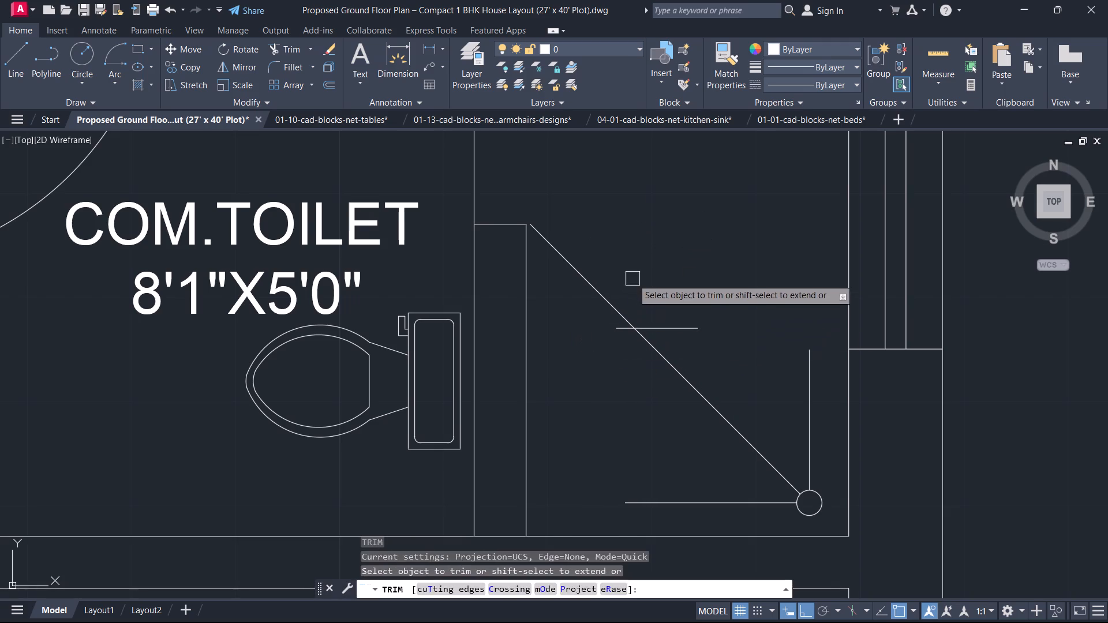
pyautogui.moveTo(632, 279); pyautogui.dragTo(685, 336)
pyautogui.press('Escape')
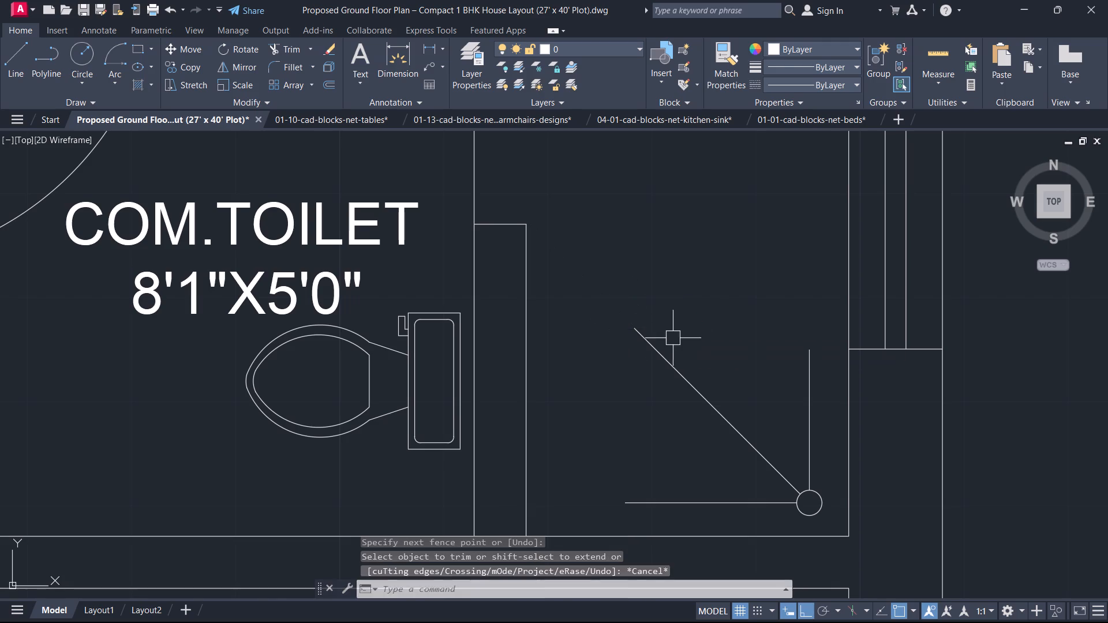
# Extend the vertical line from the circle north to the common toilet's inner north wall line.
pyautogui.scroll(-2, 642, 347)
pyautogui.scroll(3, 747, 419)
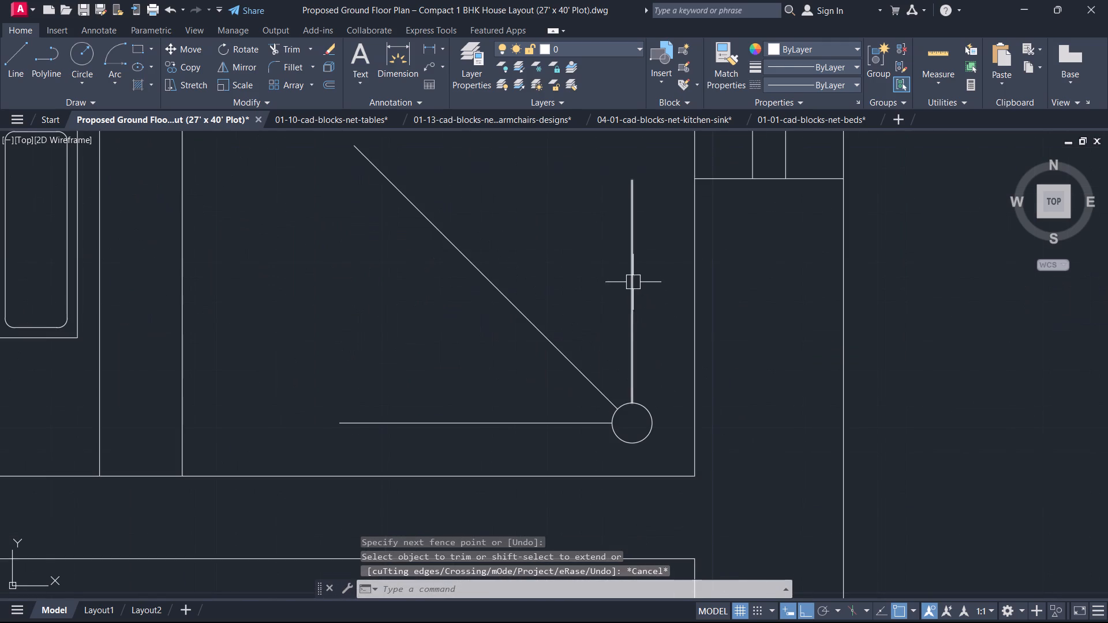
pyautogui.moveTo(637, 282); pyautogui.dragTo(664, 360, button='middle')
pyautogui.write('EX')
pyautogui.press('space')
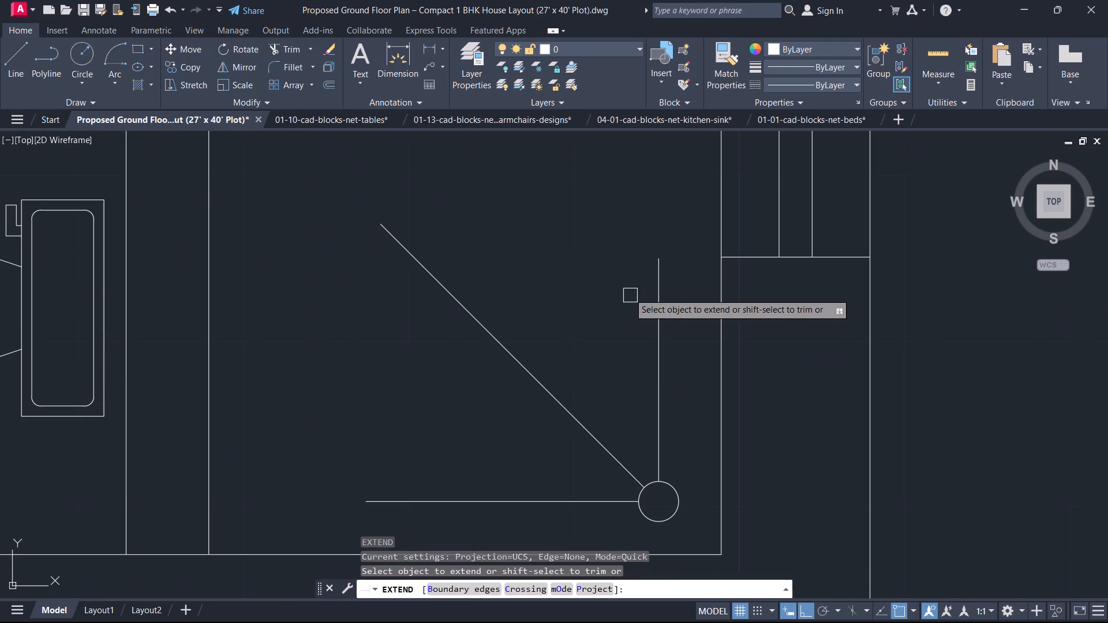
pyautogui.scroll(-2, 629, 292)
pyautogui.moveTo(629, 292); pyautogui.dragTo(651, 410, button='middle')
pyautogui.scroll(-1, 665, 412)
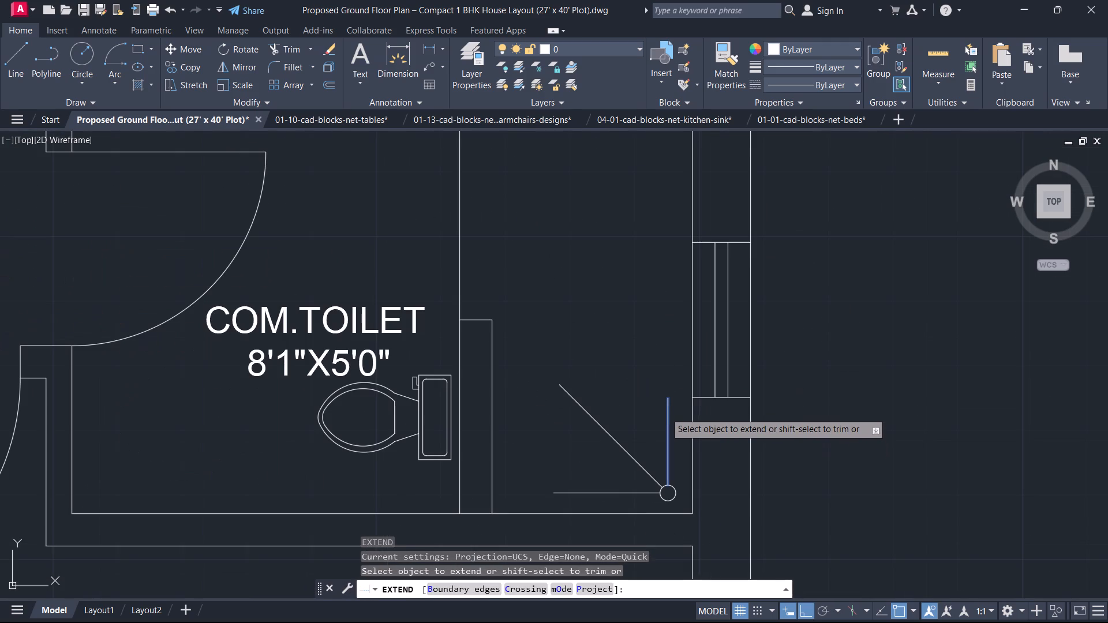
pyautogui.click(665, 412)
pyautogui.moveTo(665, 412); pyautogui.dragTo(657, 449, button='middle')
pyautogui.click(660, 455)
pyautogui.press('Escape')
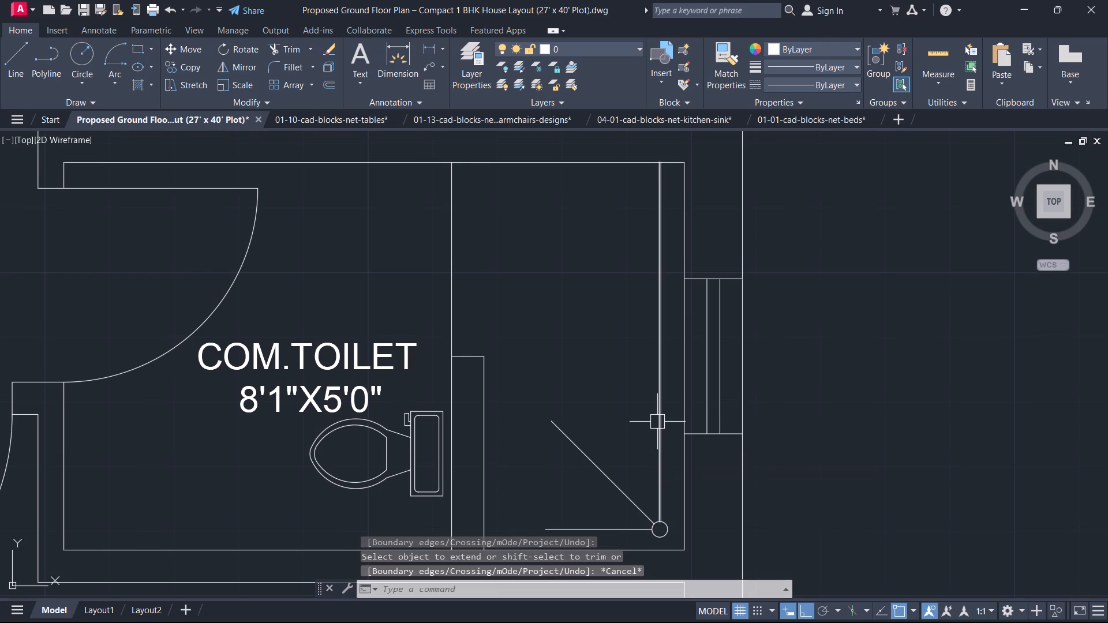
# Shorten the vertical line by trimming it above a short cutting line drawn across it near the window, removing the cutting line too.
pyautogui.write('L')
pyautogui.press('space')
pyautogui.click(642, 416)
pyautogui.click(677, 412)
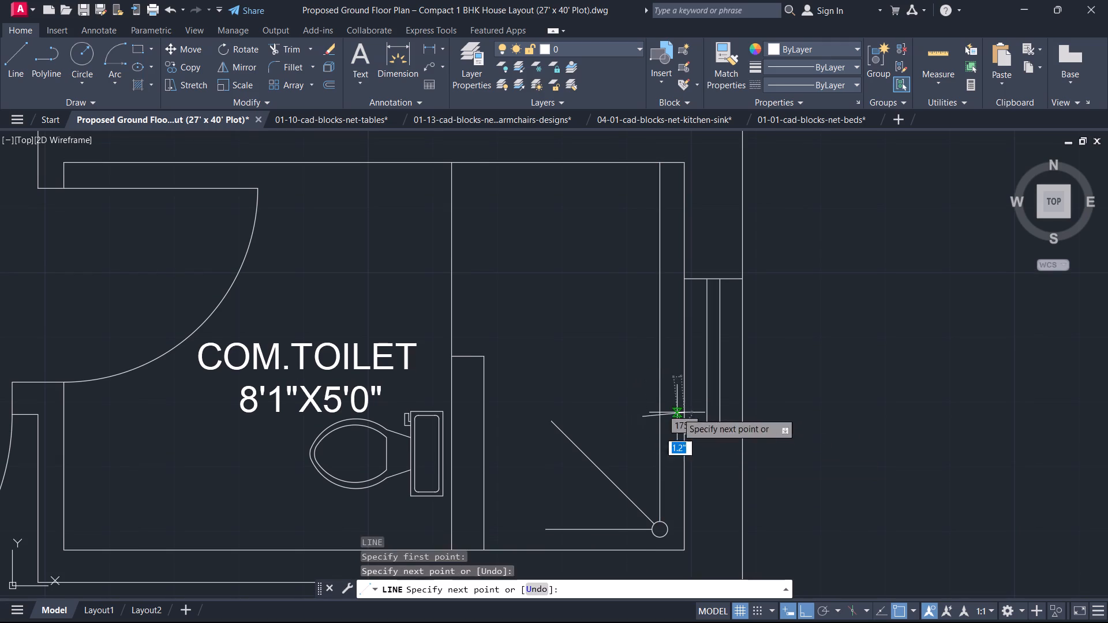
pyautogui.press('Escape')
pyautogui.write('TR')
pyautogui.press('space')
pyautogui.scroll(2, 664, 426)
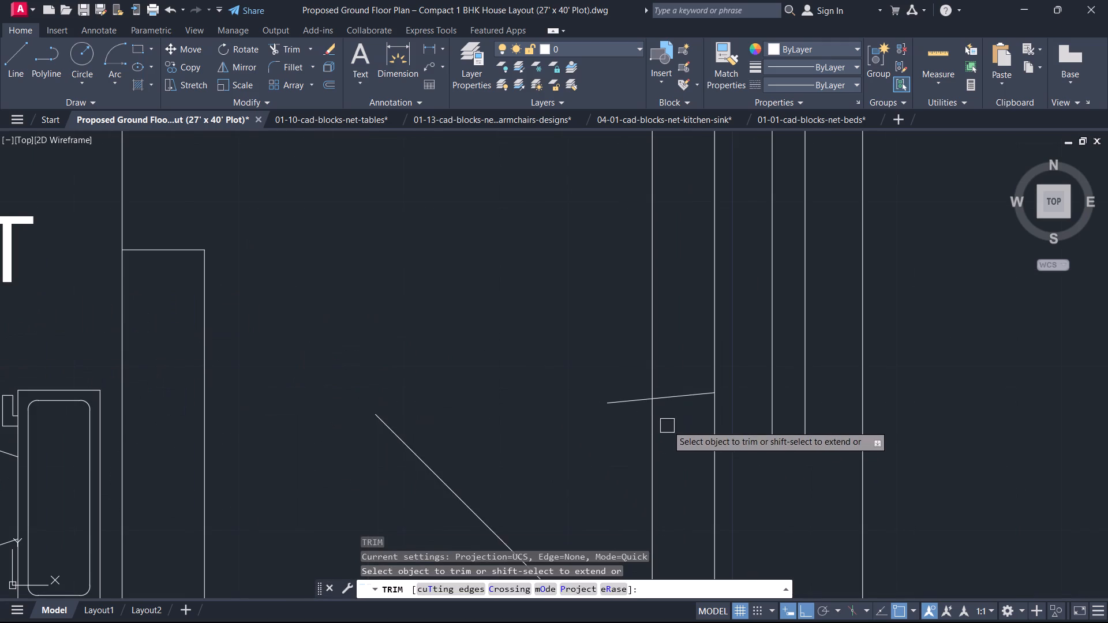
pyautogui.moveTo(667, 425); pyautogui.dragTo(647, 408)
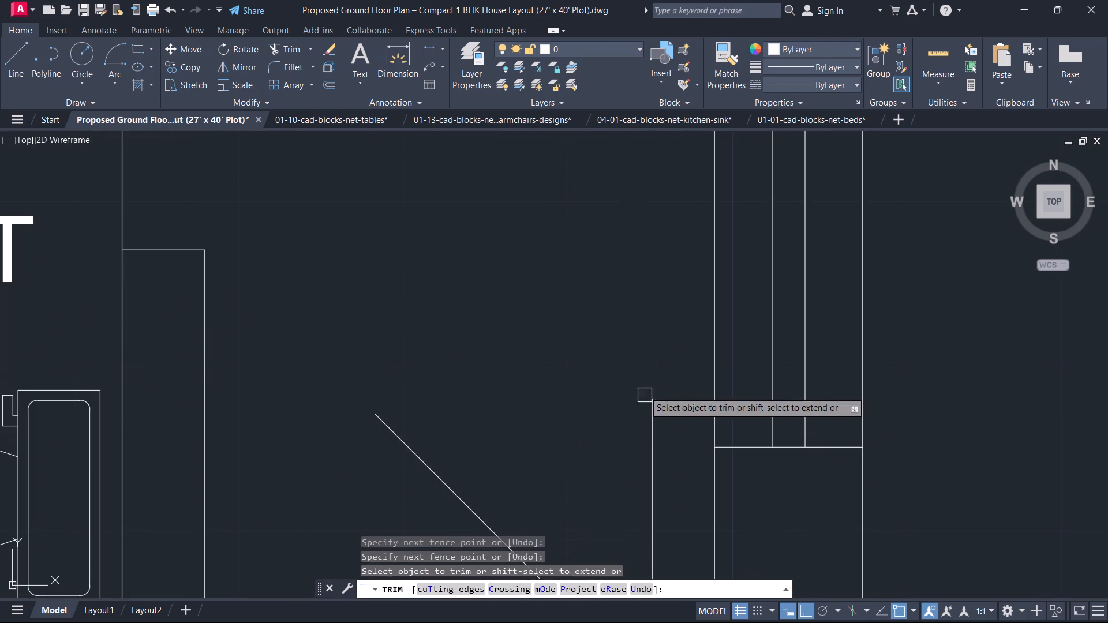
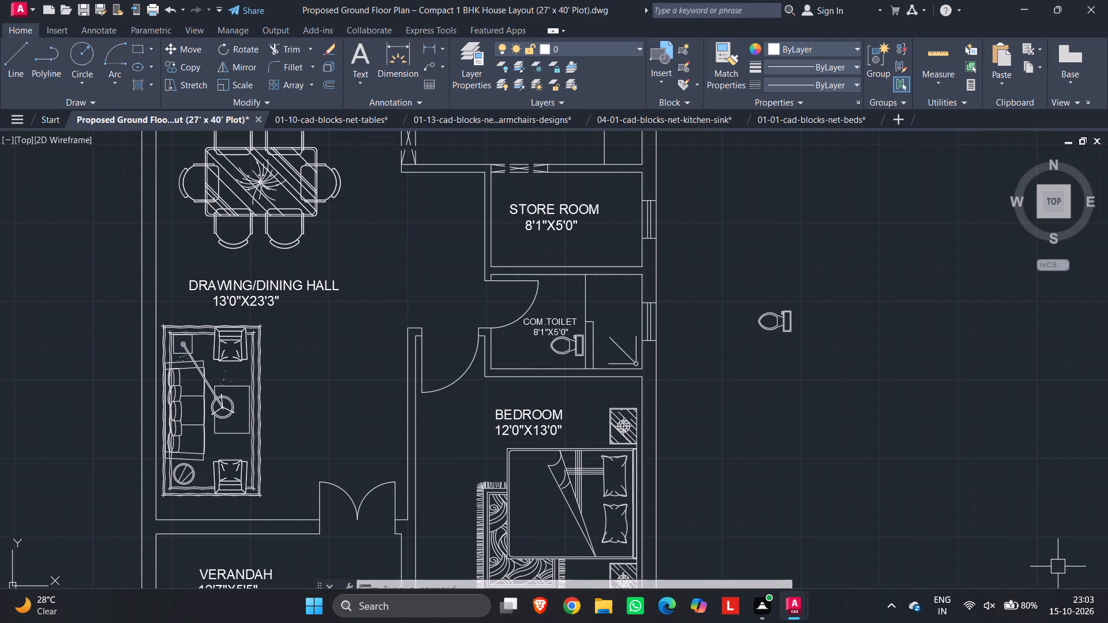
# Delete the spare toilet block lying outside the plan, east of the common toilet.
pyautogui.scroll(-2, 594, 404)
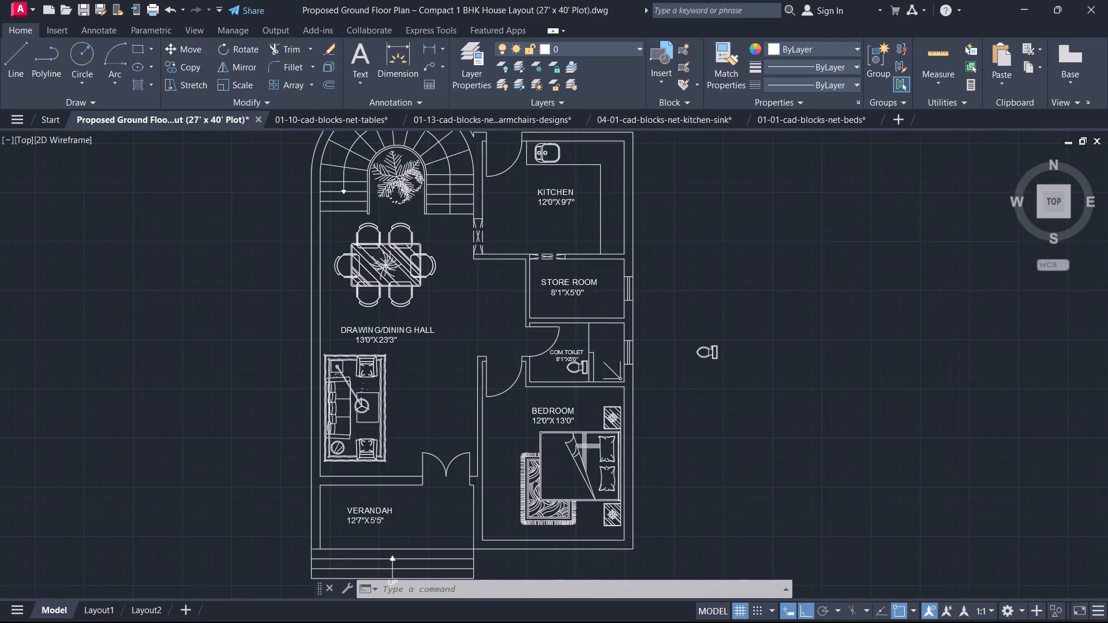
pyautogui.moveTo(594, 404); pyautogui.dragTo(599, 342, button='middle')
pyautogui.scroll(2, 597, 343)
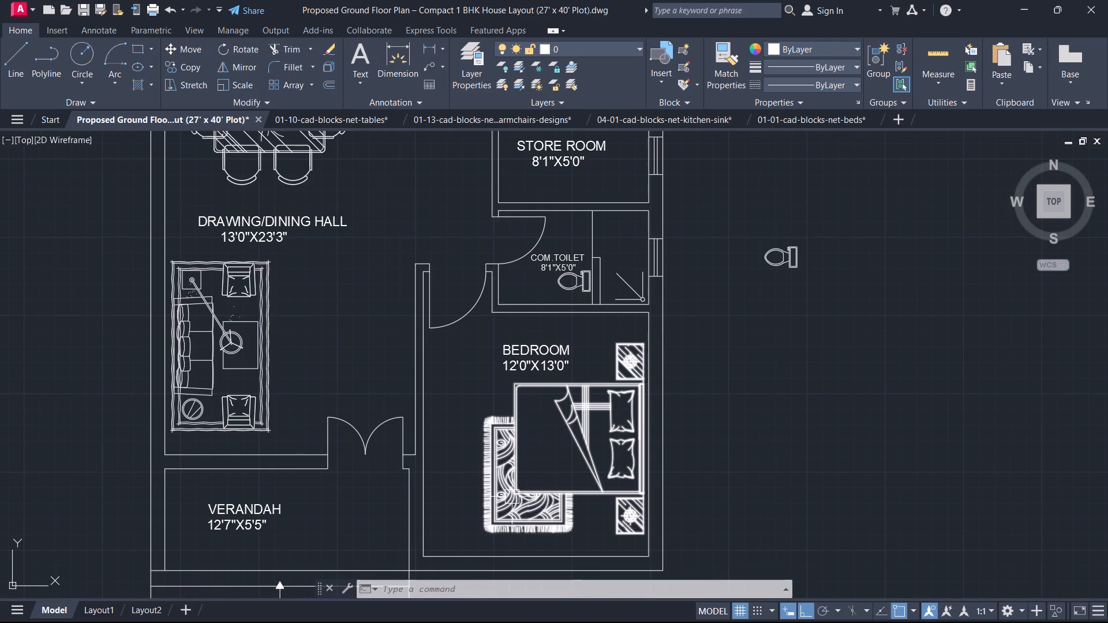
pyautogui.scroll(-2, 660, 430)
pyautogui.moveTo(617, 437); pyautogui.dragTo(841, 442, button='middle')
pyautogui.scroll(1, 804, 486)
pyautogui.moveTo(896, 441); pyautogui.dragTo(627, 490, button='middle')
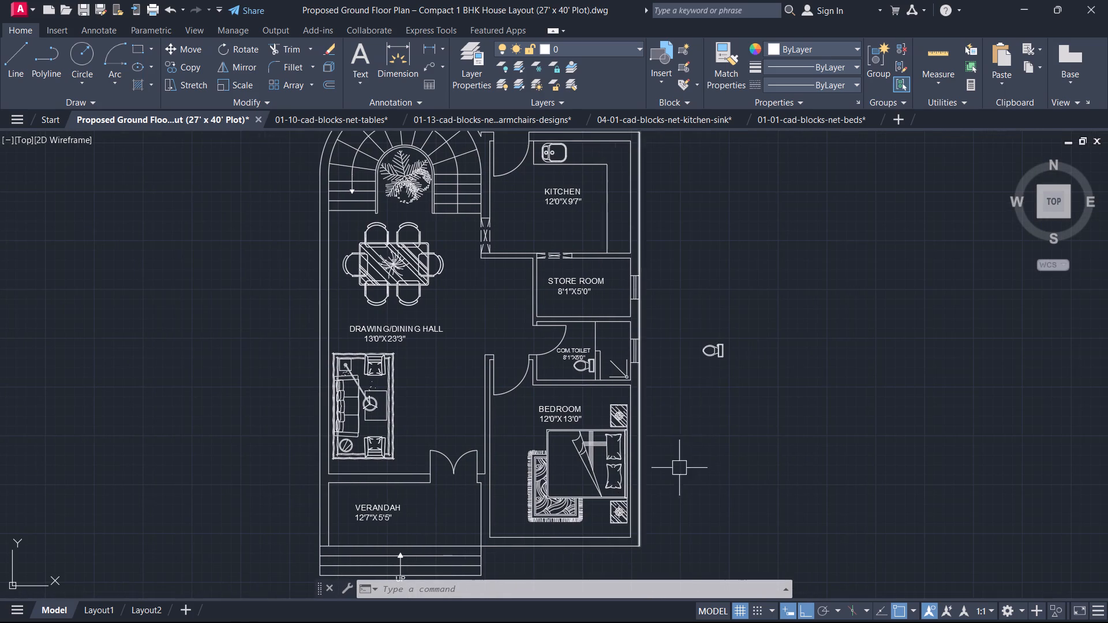
pyautogui.moveTo(736, 373); pyautogui.dragTo(729, 362)
pyautogui.click(731, 351)
pyautogui.click(726, 346)
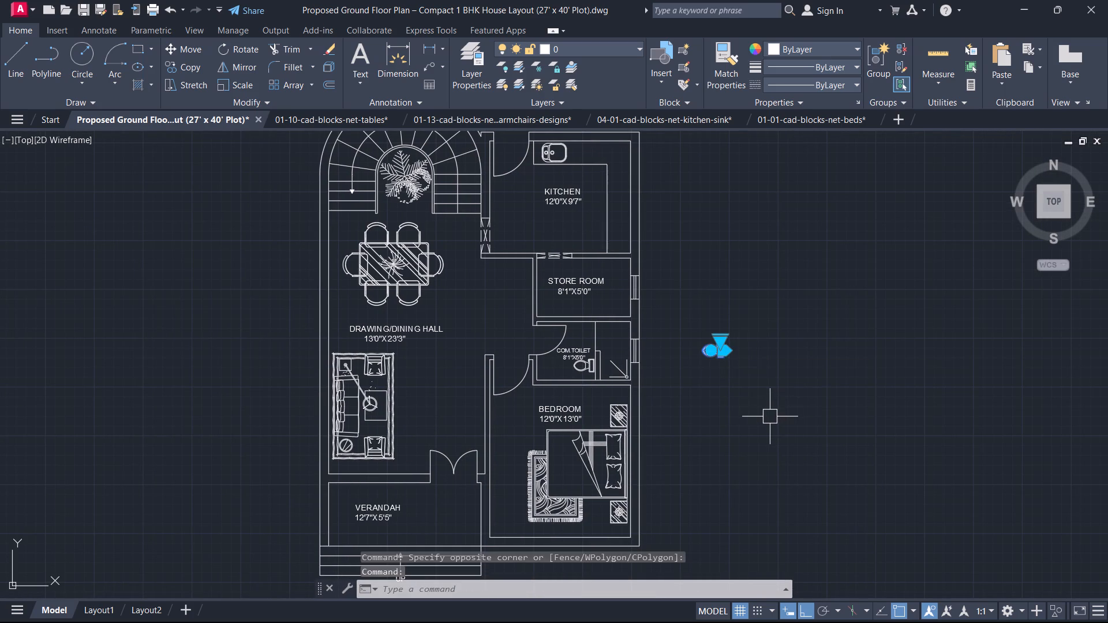
pyautogui.press('Delete')
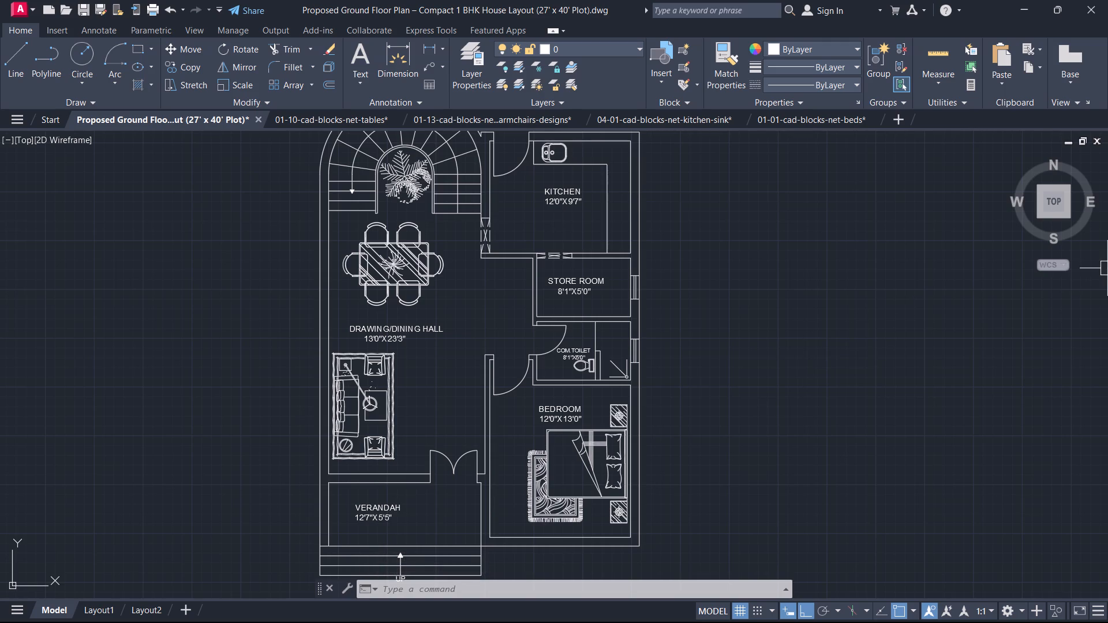
# Delete the spare bed and rug block lying outside the plan to the northeast.
pyautogui.scroll(-2, 686, 237)
pyautogui.moveTo(601, 278); pyautogui.dragTo(601, 279, button='middle')
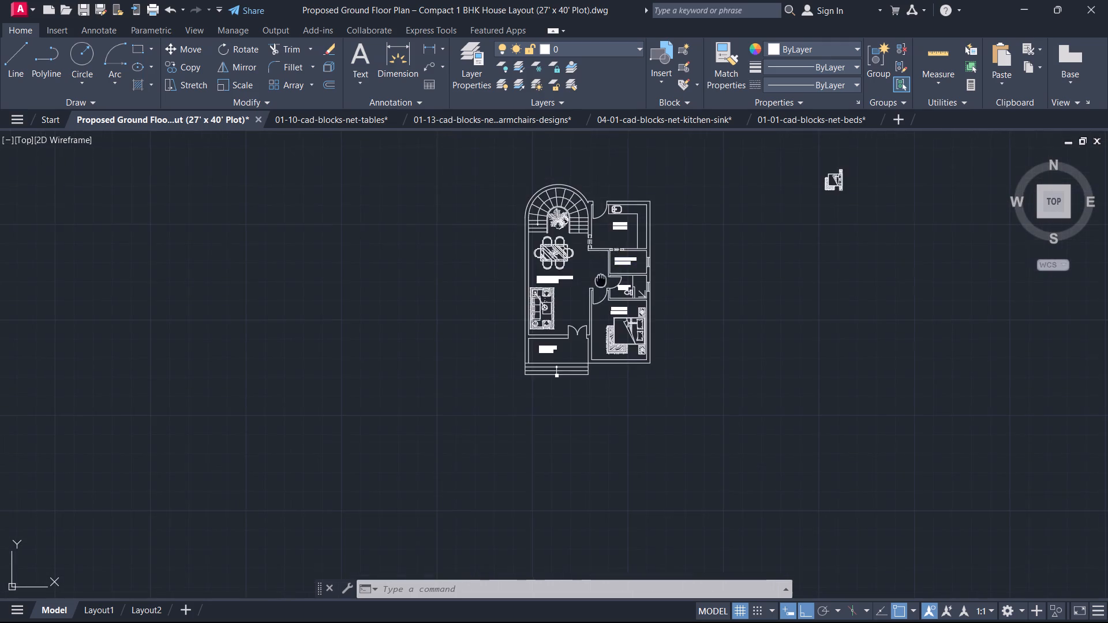
pyautogui.scroll(1, 601, 279)
pyautogui.moveTo(601, 279); pyautogui.dragTo(418, 298, button='middle')
pyautogui.moveTo(652, 250); pyautogui.dragTo(484, 320, button='middle')
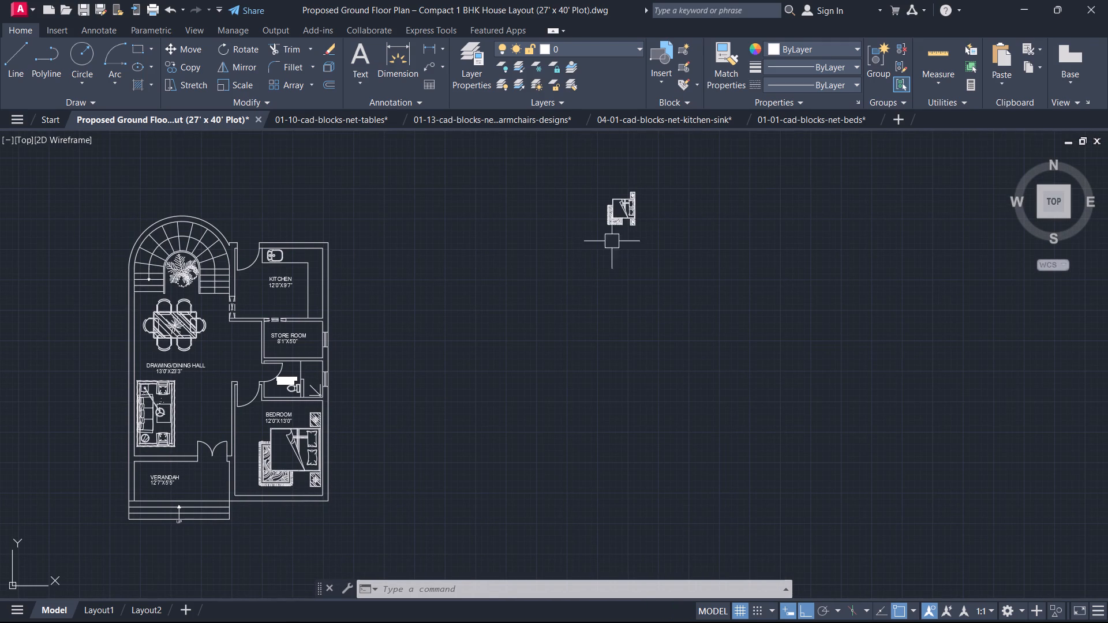
pyautogui.moveTo(654, 227); pyautogui.dragTo(645, 222)
pyautogui.click(609, 180)
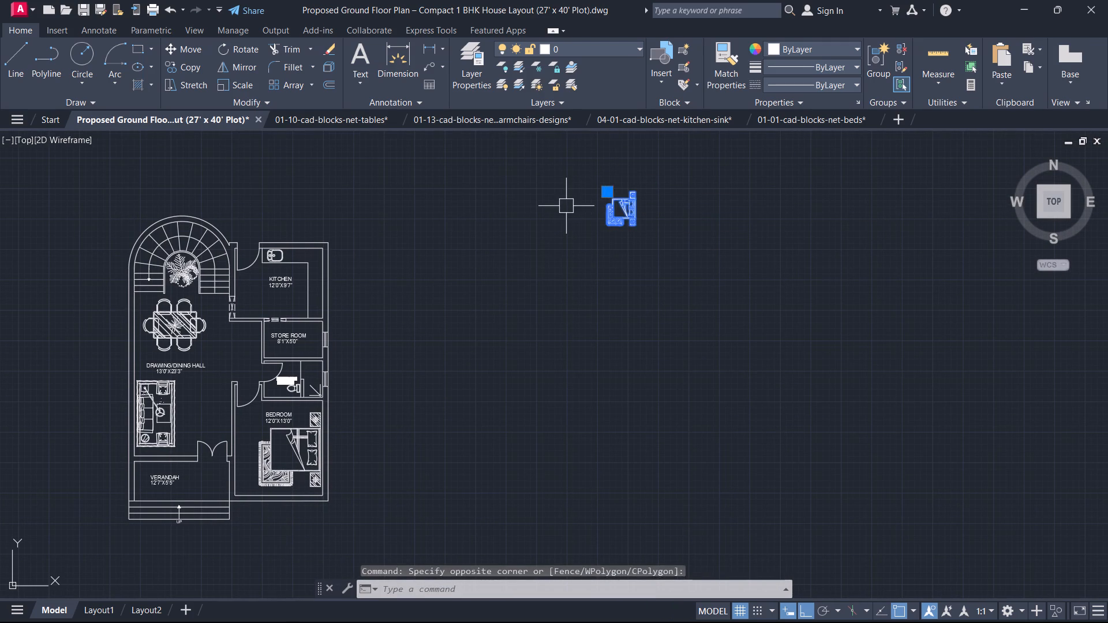
pyautogui.press('Delete')
# Draw a short horizontal line across the thickness of the kitchen's east wall, roughly midway along the wall.
pyautogui.moveTo(422, 275); pyautogui.dragTo(627, 232, button='middle')
pyautogui.scroll(1, 509, 212)
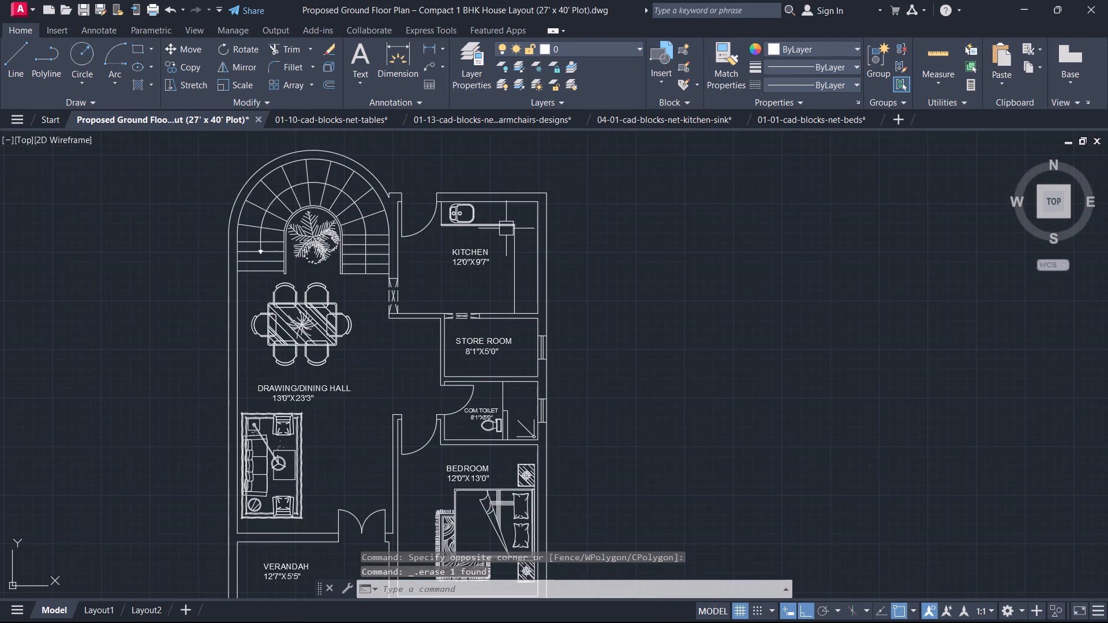
pyautogui.press('l')
pyautogui.press('space')
pyautogui.scroll(1, 504, 246)
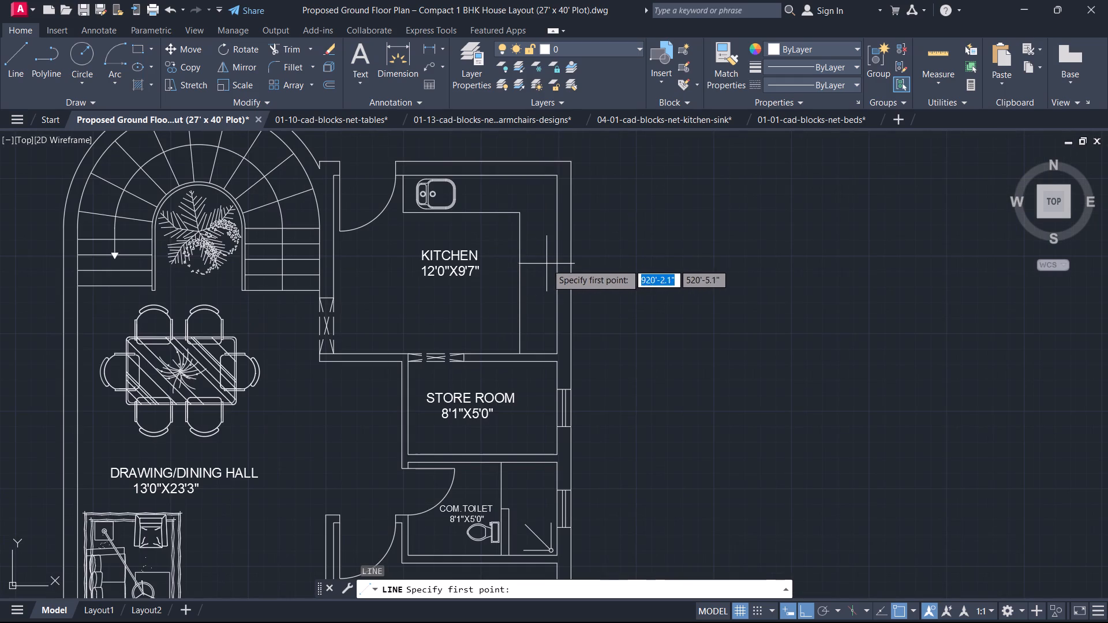
pyautogui.click(563, 257)
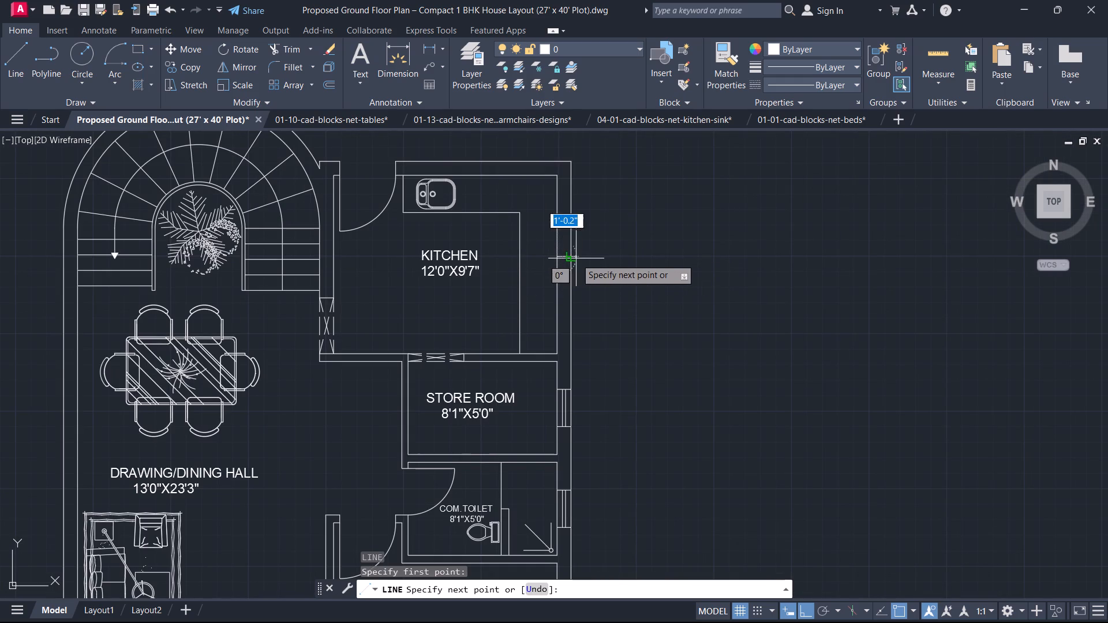
pyautogui.click(576, 258)
pyautogui.press('Escape')
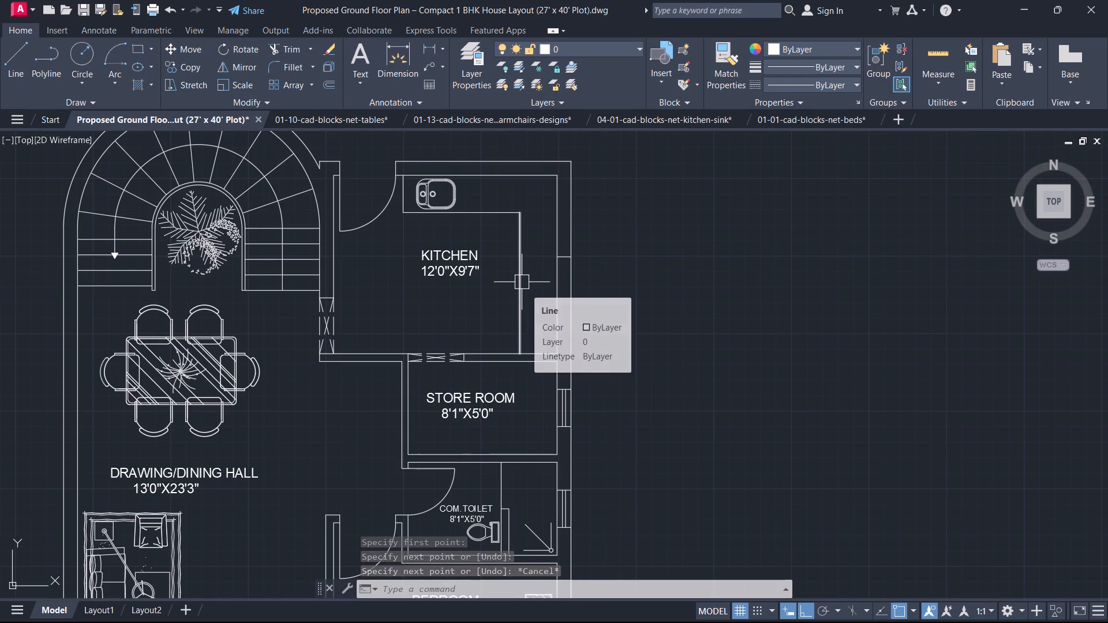
# Offset the short line across the kitchen's east wall by 2' to both north and south as window jambs.
pyautogui.write('O')
pyautogui.press('space')
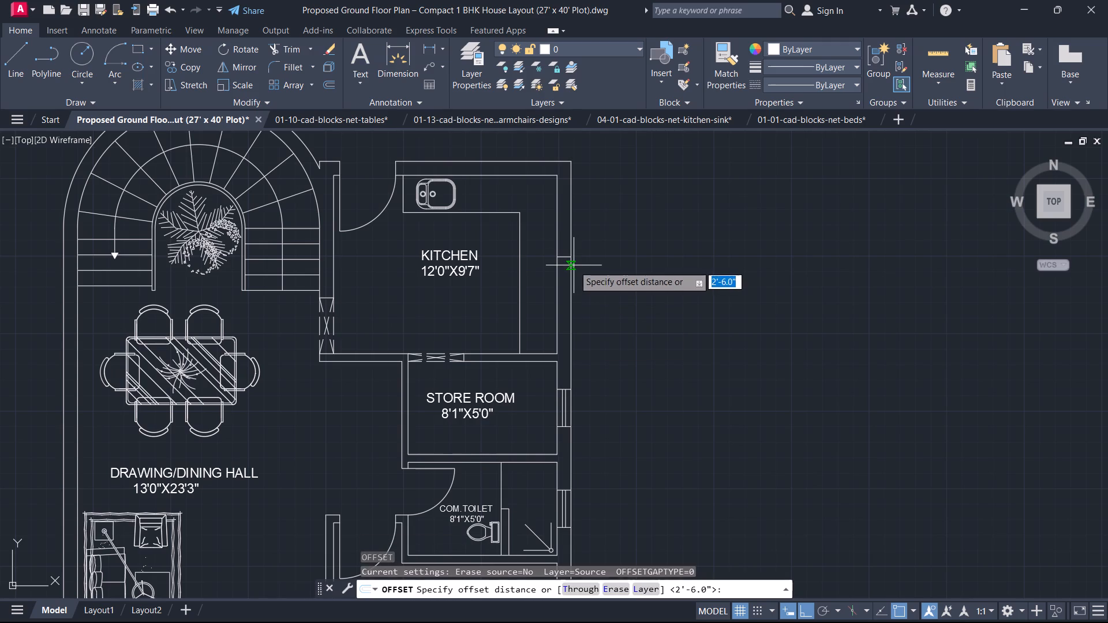
pyautogui.write("2'")
pyautogui.press('Return')
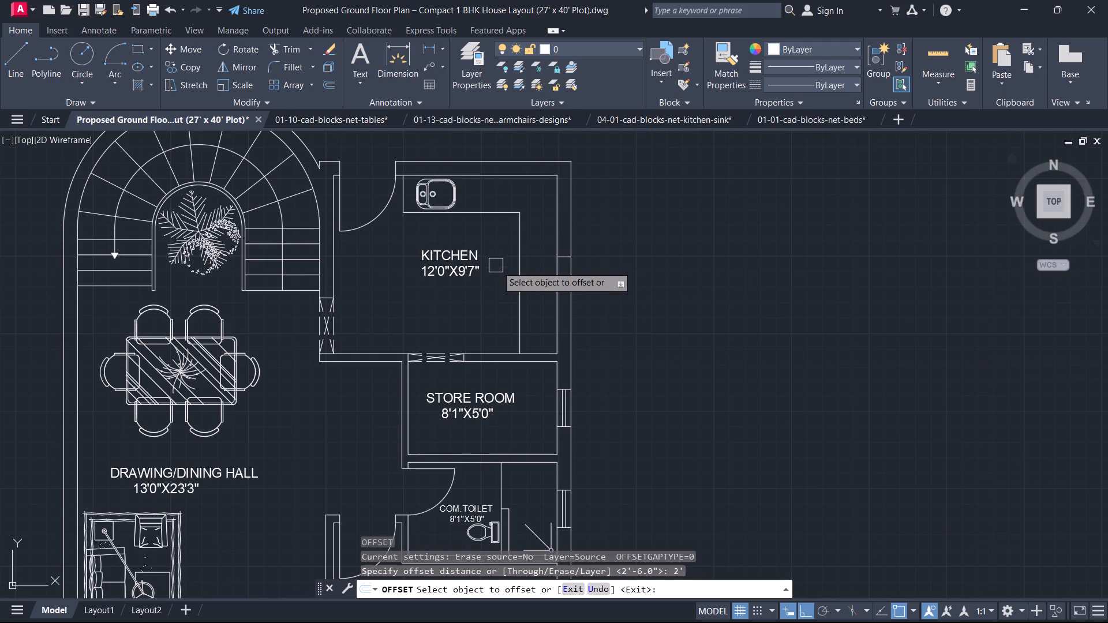
pyautogui.scroll(3, 563, 253)
pyautogui.click(575, 269)
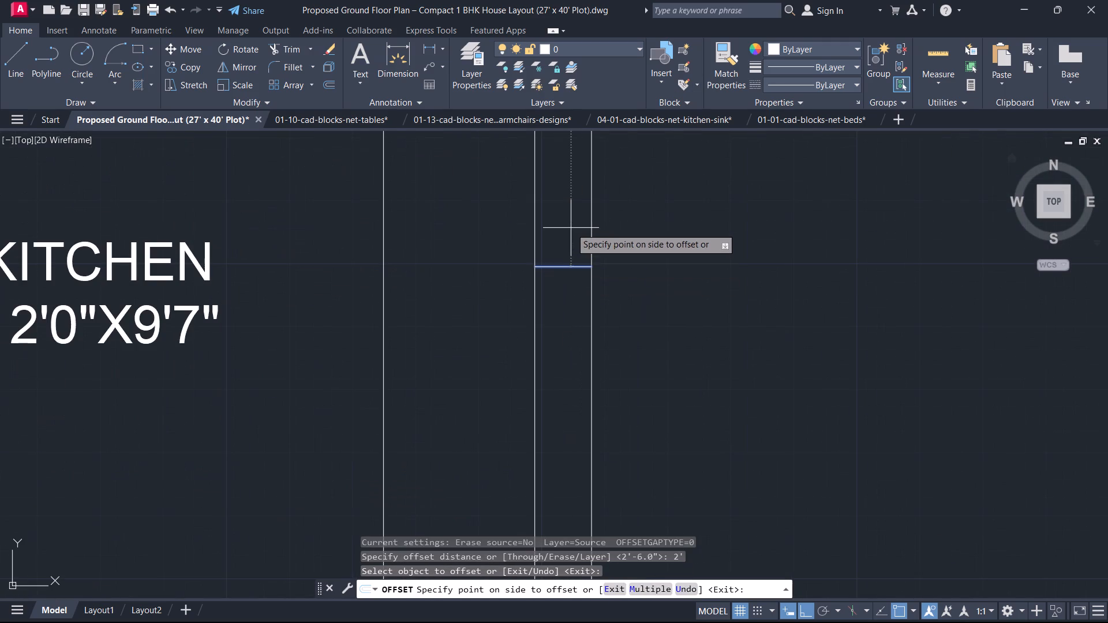
pyautogui.click(571, 228)
pyautogui.scroll(-1, 605, 321)
pyautogui.press('Escape')
pyautogui.press('space')
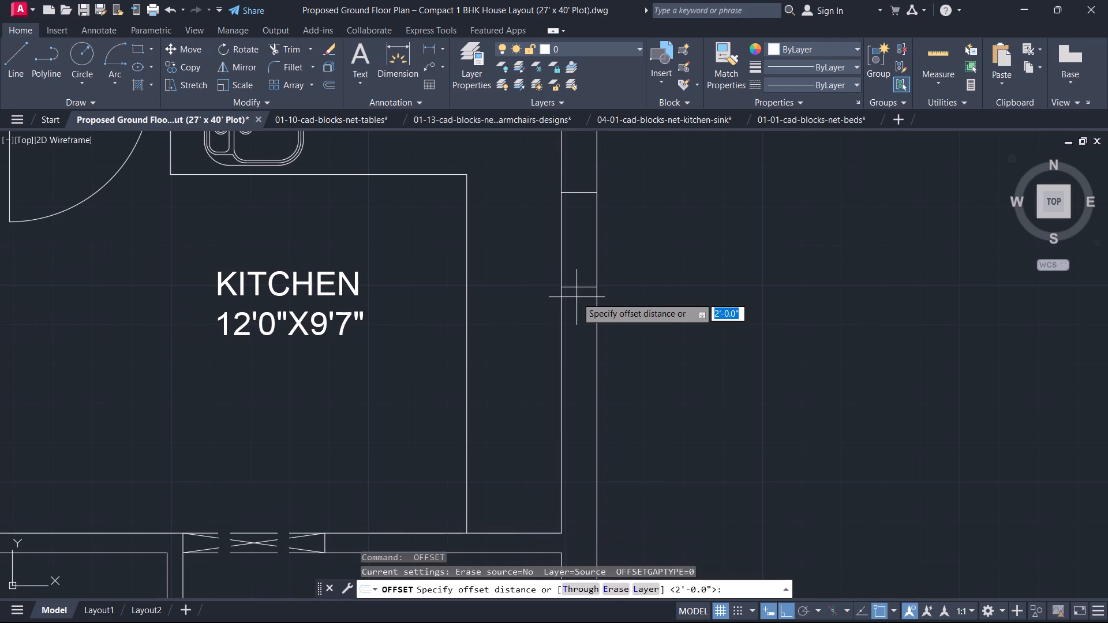
pyautogui.press('space')
pyautogui.click(577, 288)
pyautogui.click(591, 429)
pyautogui.press('Escape')
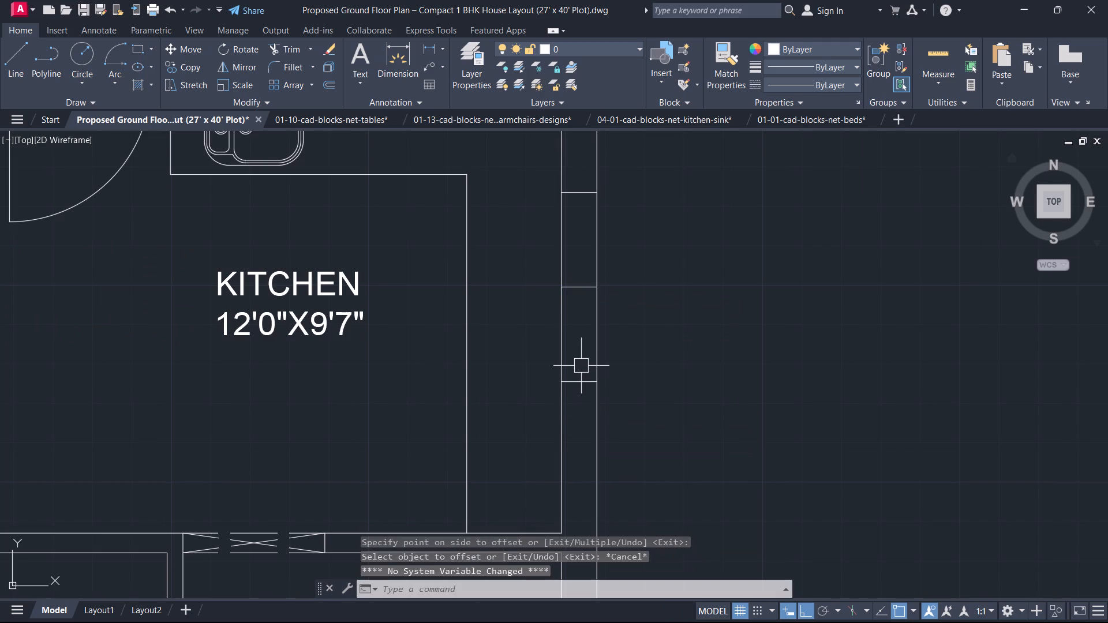
# Remove the middle cross line between the two window jamb lines with Trim.
pyautogui.write('TR')
pyautogui.press('space')
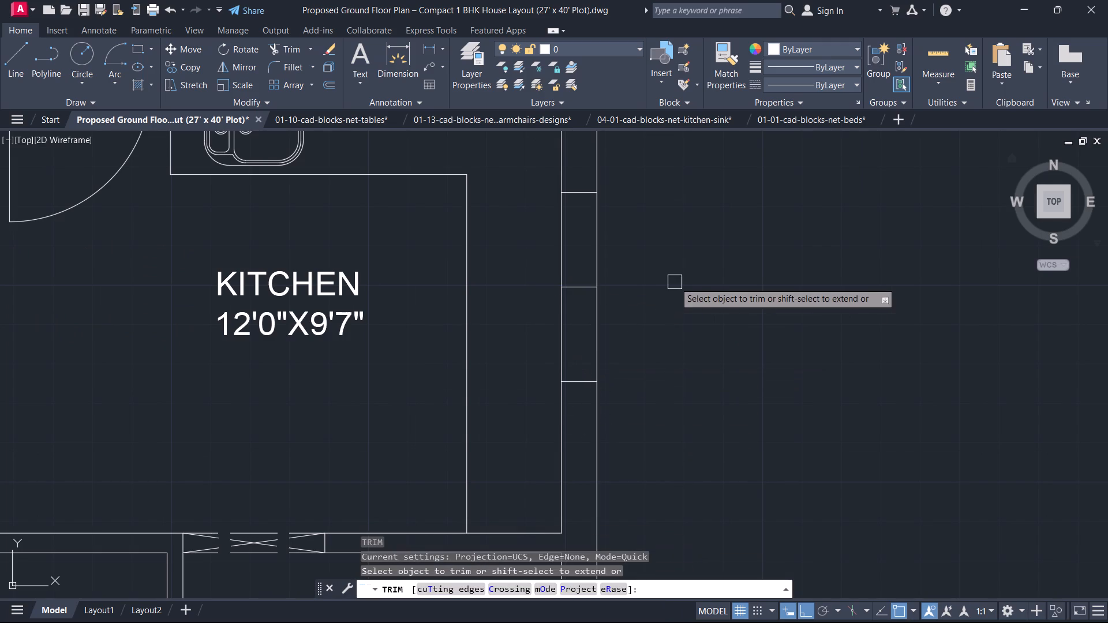
pyautogui.click(579, 276)
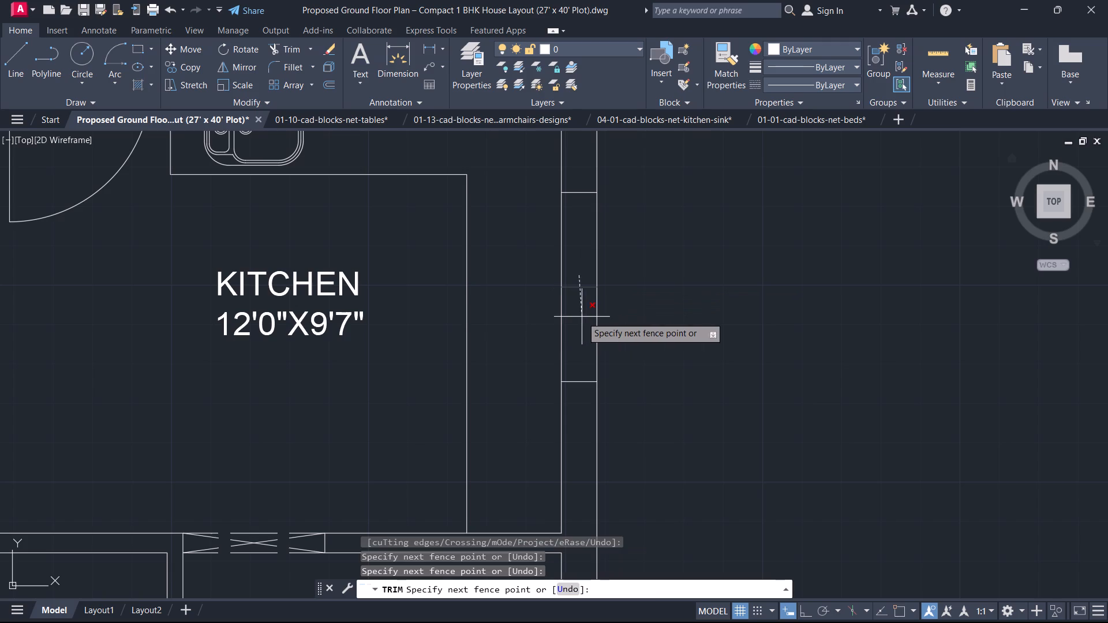
pyautogui.click(582, 317)
pyautogui.press('Escape')
# Draw a vertical line joining the midpoints of the two jamb lines in the kitchen's east wall.
pyautogui.write('L')
pyautogui.press('space')
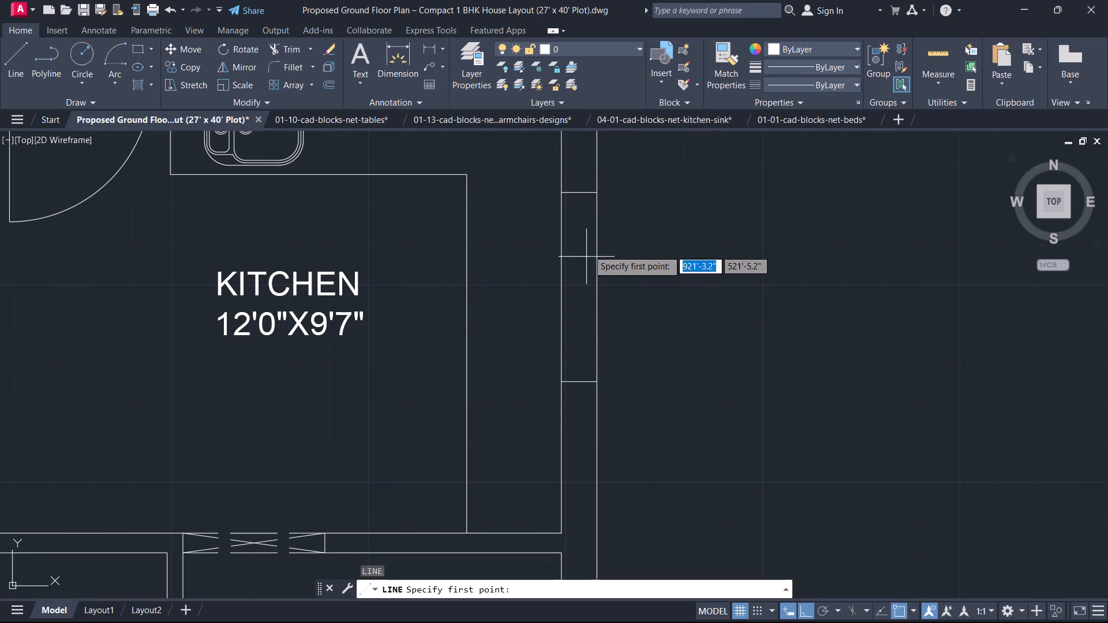
pyautogui.click(582, 195)
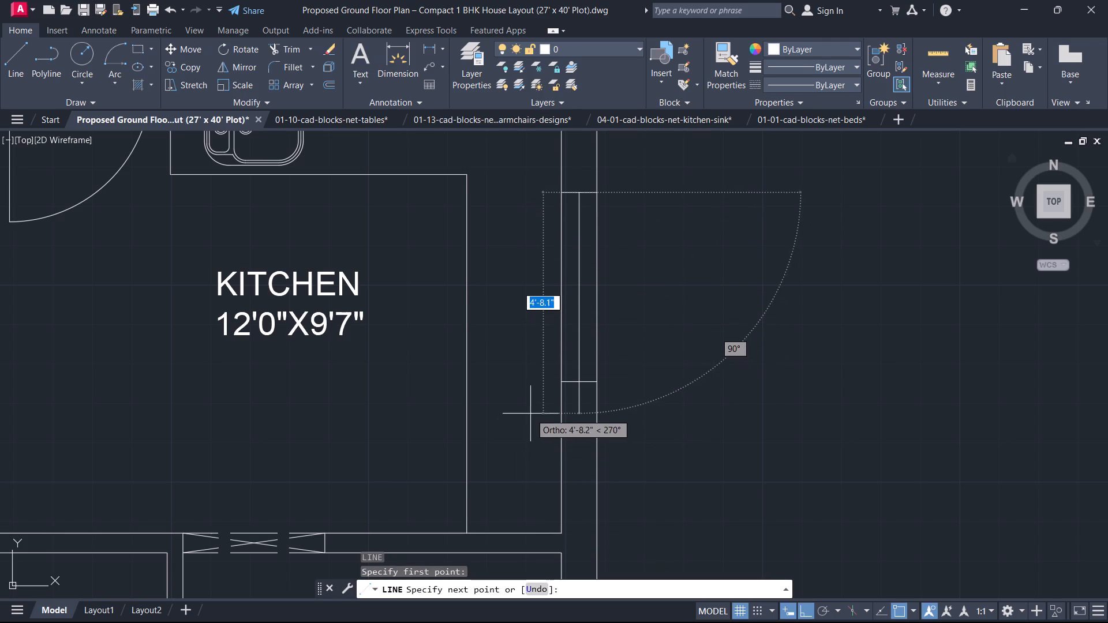
pyautogui.click(579, 377)
pyautogui.press('Escape')
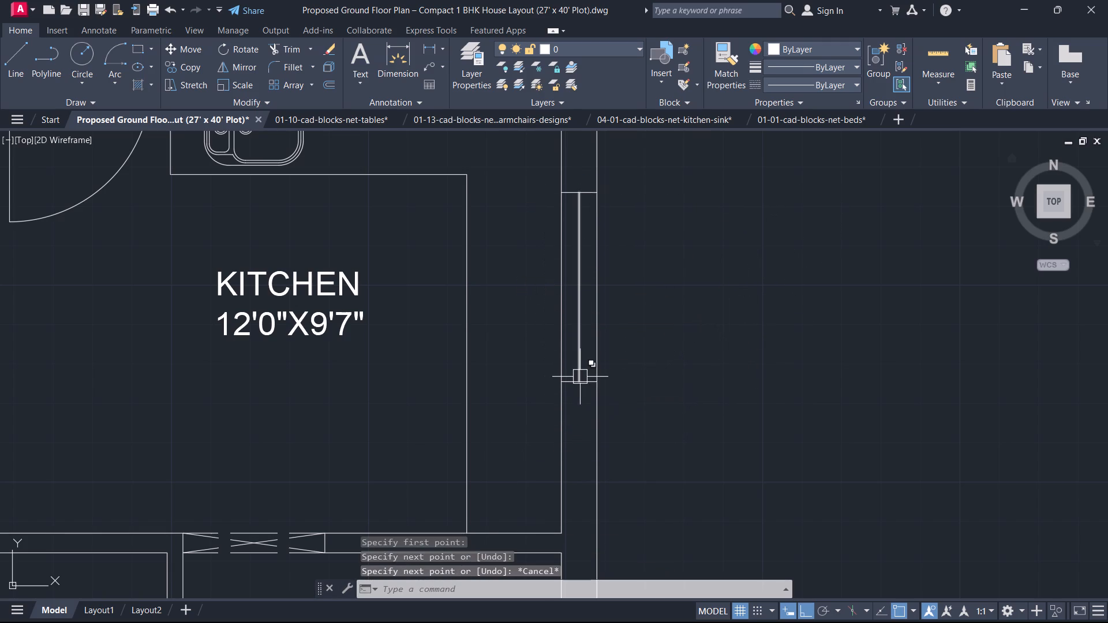
# Offset the kitchen window's vertical centre line by 1" to both its west and east sides.
pyautogui.write('O')
pyautogui.press('space')
pyautogui.press('1')
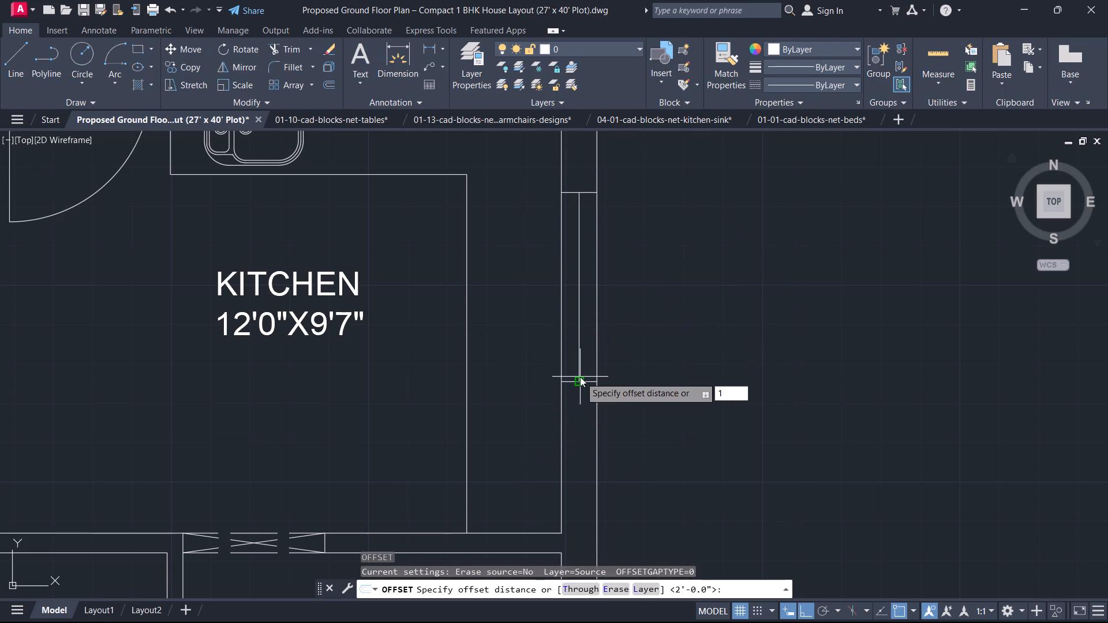
pyautogui.press('Return')
pyautogui.scroll(1, 578, 351)
pyautogui.click(578, 351)
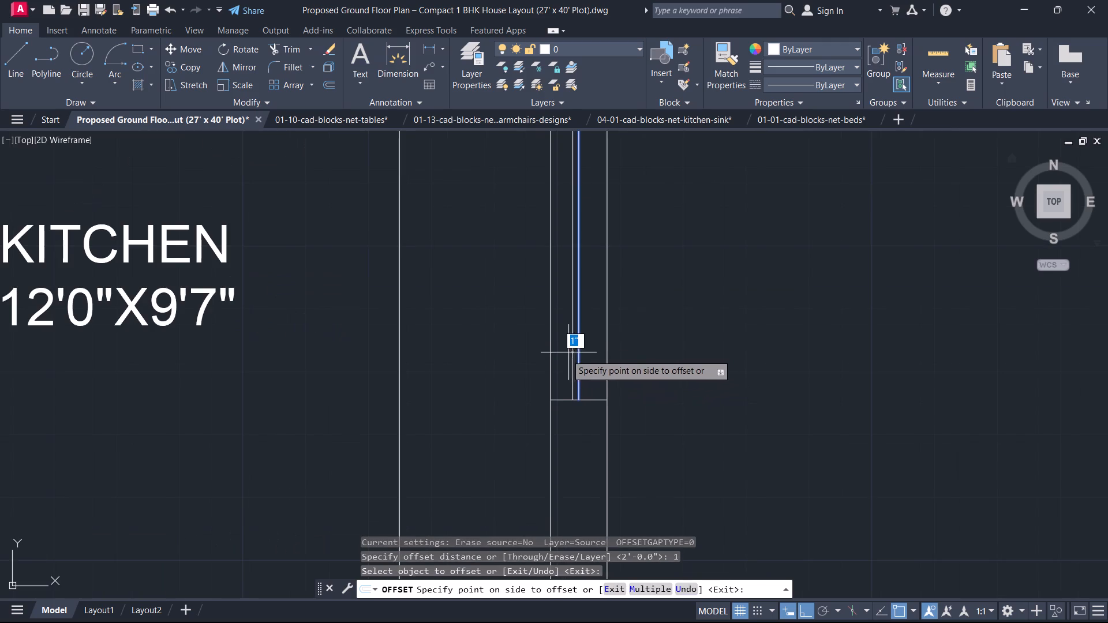
pyautogui.click(563, 355)
pyautogui.scroll(2, 575, 361)
pyautogui.click(581, 361)
pyautogui.click(602, 366)
pyautogui.press('Escape')
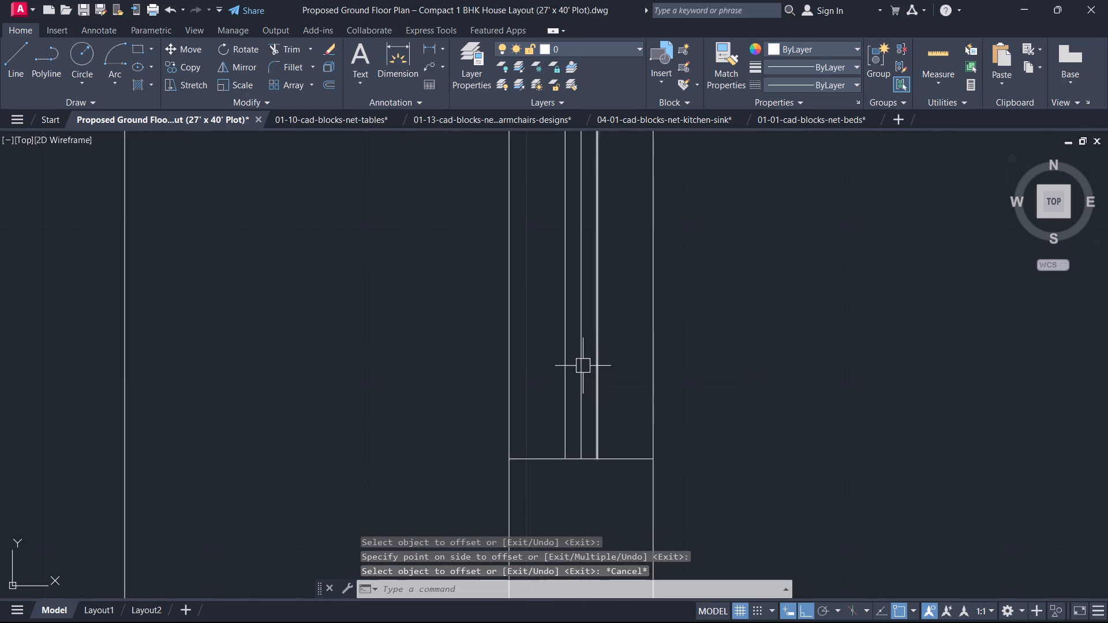
# Delete the original vertical centre line between the two offset window lines.
pyautogui.scroll(3, 579, 366)
pyautogui.click(584, 371)
pyautogui.press('Delete')
# Extend the bedroom's inner north wall line east to the outer east wall line.
pyautogui.scroll(-4, 605, 409)
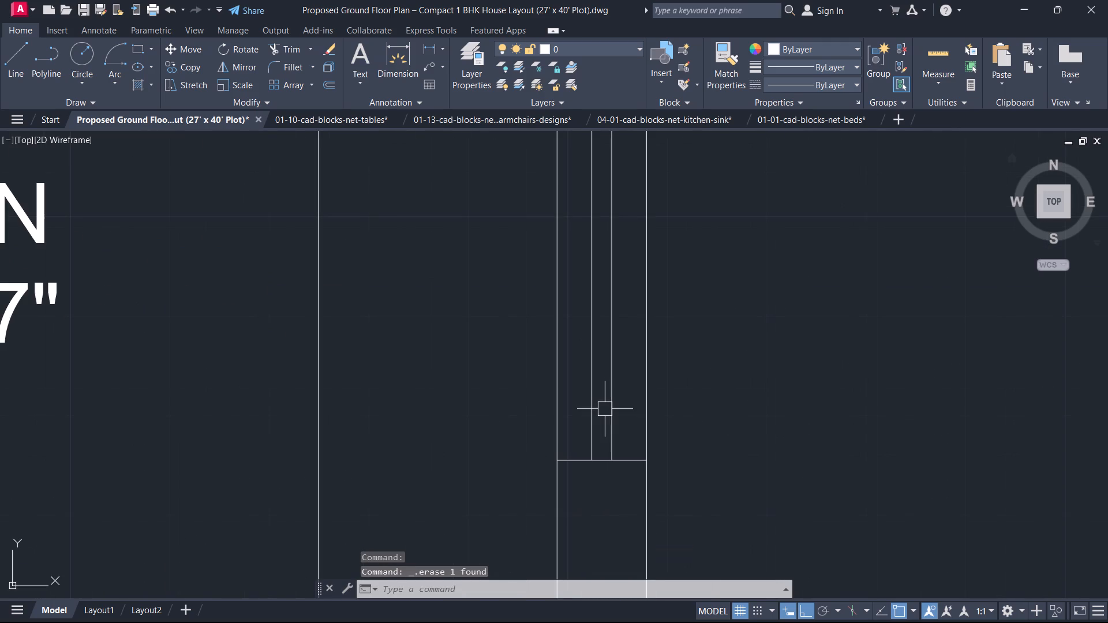
pyautogui.scroll(-2, 601, 361)
pyautogui.scroll(-1, 562, 419)
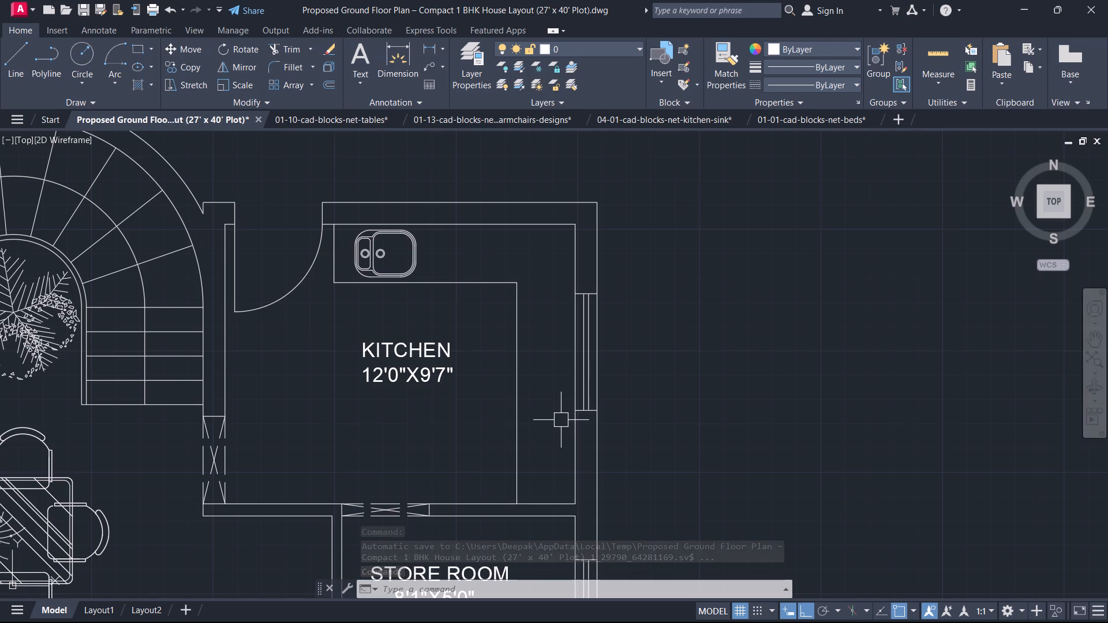
pyautogui.moveTo(609, 460); pyautogui.dragTo(604, 422, button='middle')
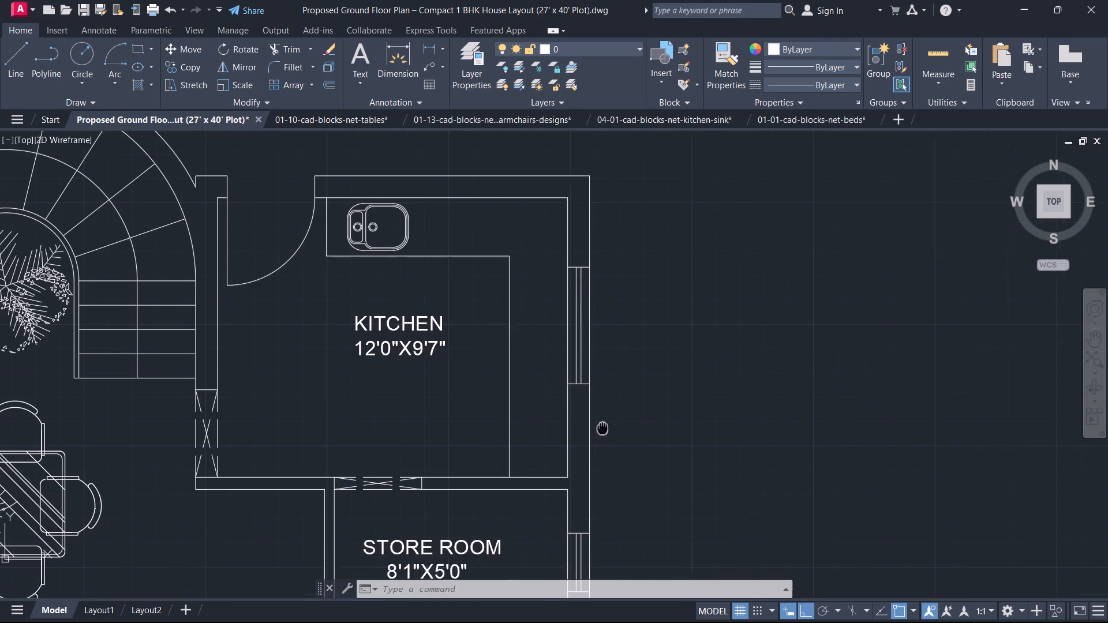
pyautogui.moveTo(604, 422); pyautogui.dragTo(620, 370, button='middle')
pyautogui.scroll(-3, 614, 389)
pyautogui.scroll(1, 615, 468)
pyautogui.moveTo(614, 471); pyautogui.dragTo(650, 356, button='middle')
pyautogui.scroll(3, 642, 374)
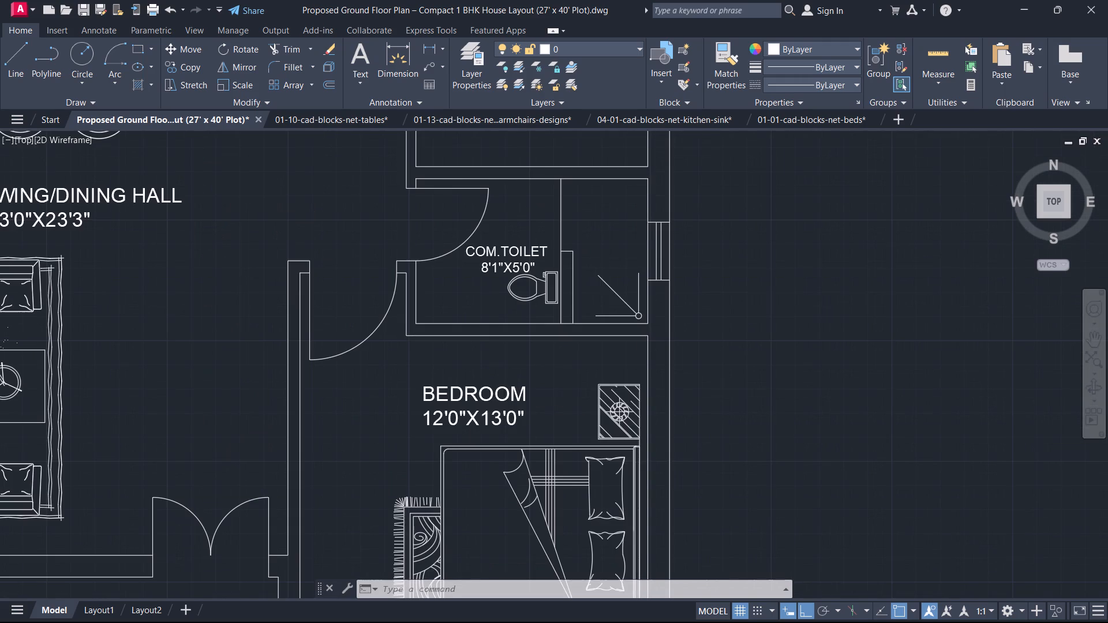
pyautogui.press('r')
pyautogui.press('Escape')
pyautogui.write('EX')
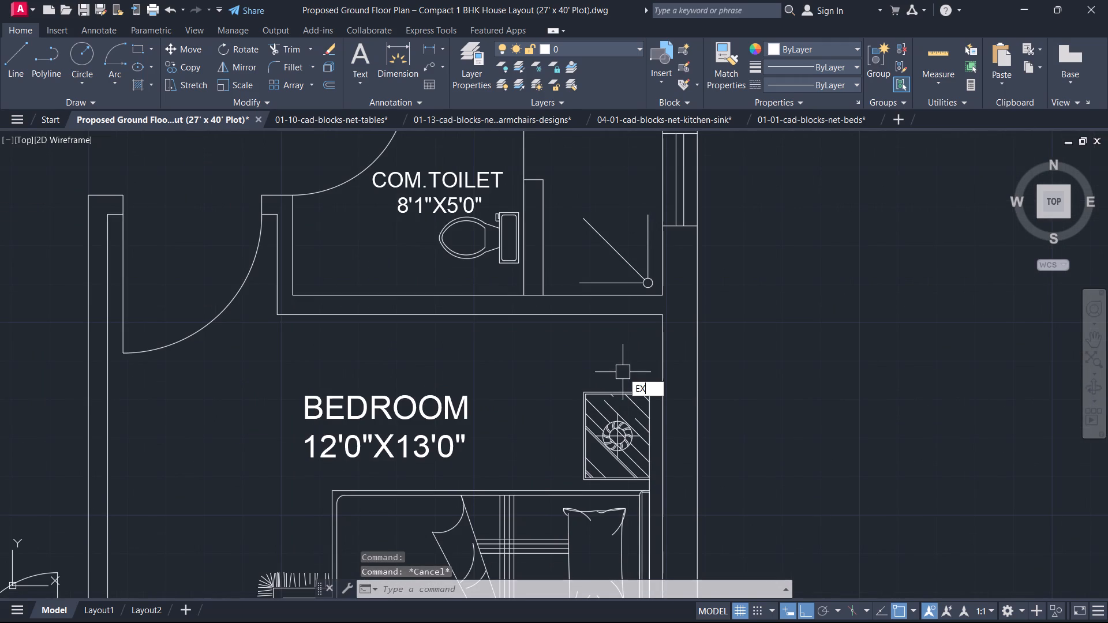
pyautogui.press('space')
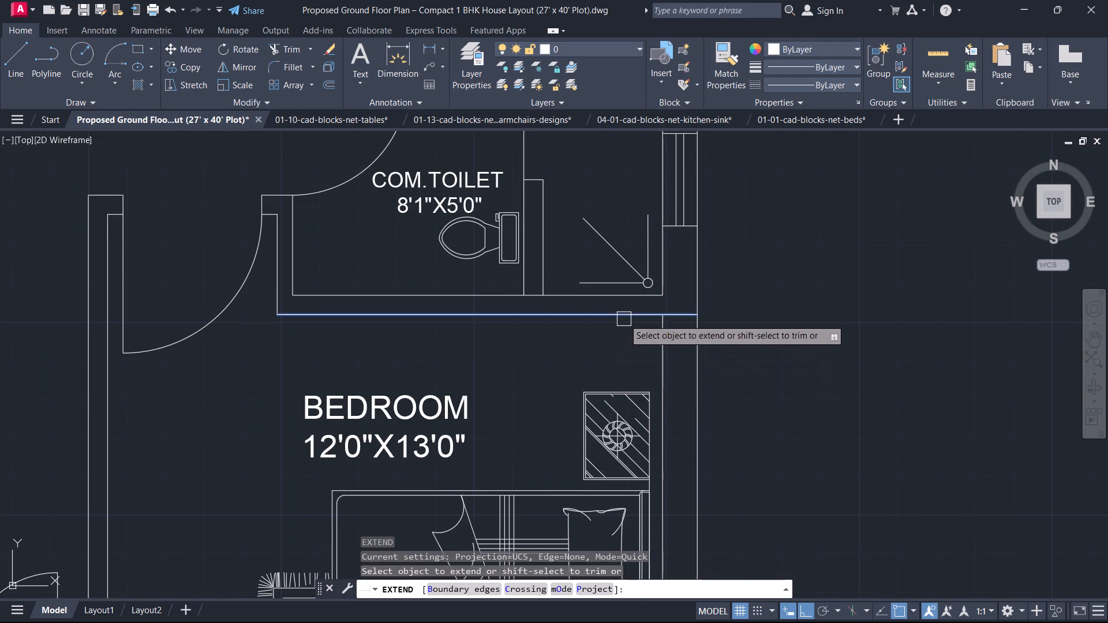
pyautogui.click(624, 319)
pyautogui.press('Escape')
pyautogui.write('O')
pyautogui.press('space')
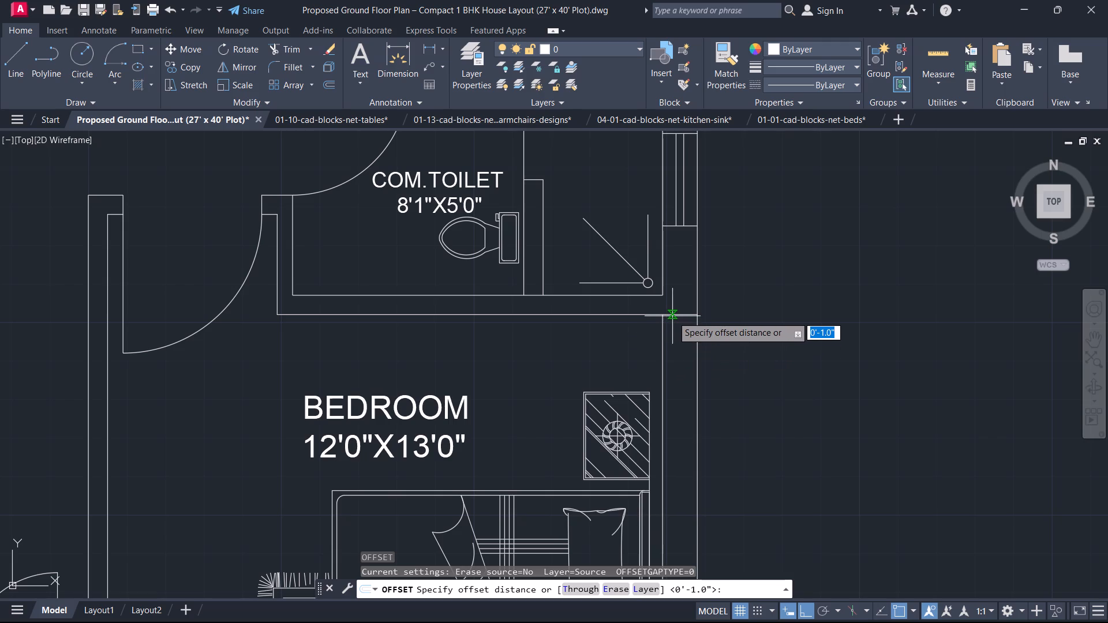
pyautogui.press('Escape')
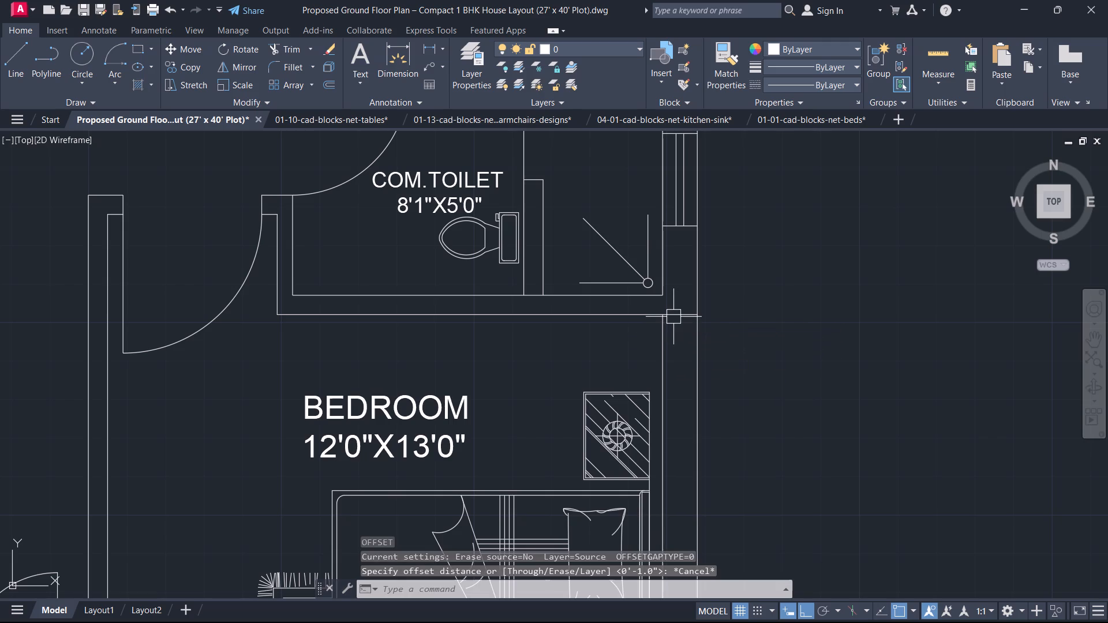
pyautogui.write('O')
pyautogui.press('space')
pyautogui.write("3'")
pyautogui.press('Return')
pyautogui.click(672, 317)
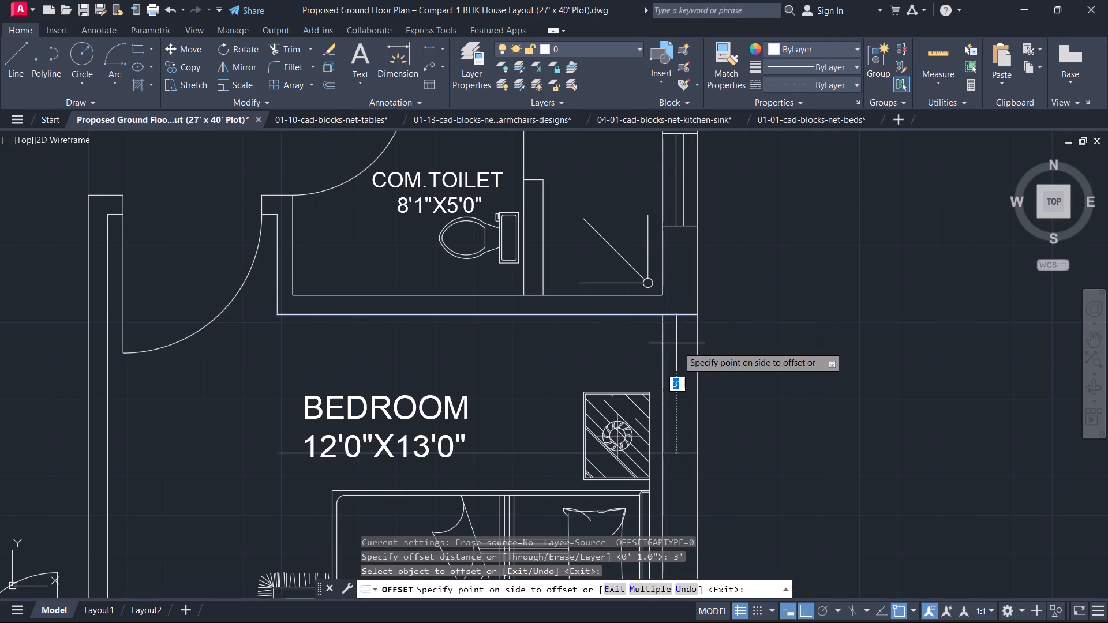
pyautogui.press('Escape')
# Offset the bedroom's inner north wall line 2' to the south.
pyautogui.write('O')
pyautogui.press('space')
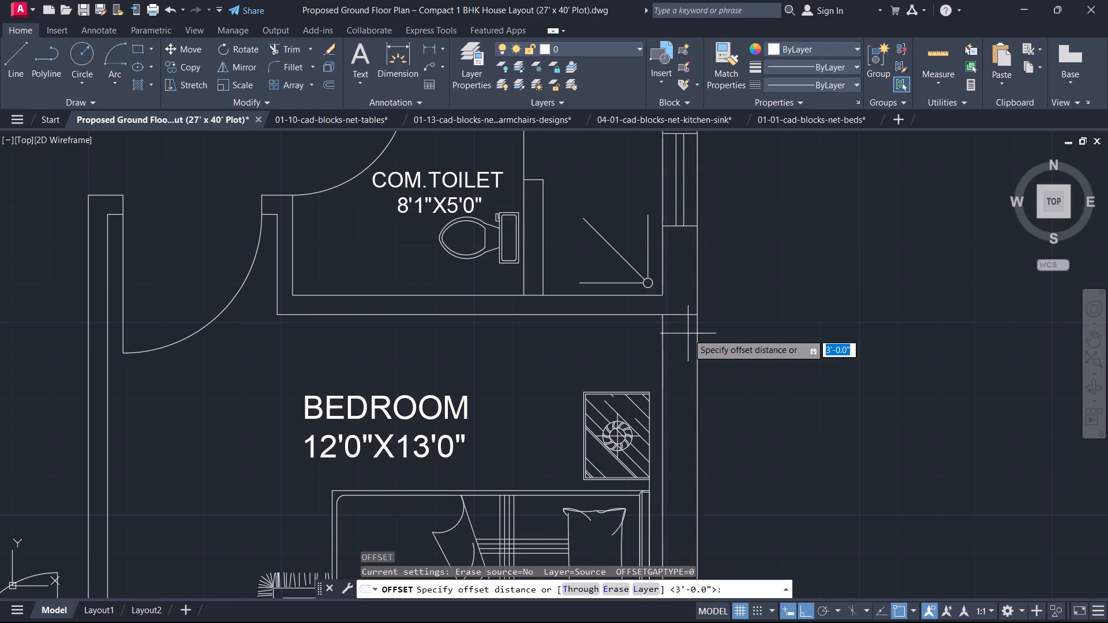
pyautogui.press('2')
pyautogui.press("'")
pyautogui.press('Return')
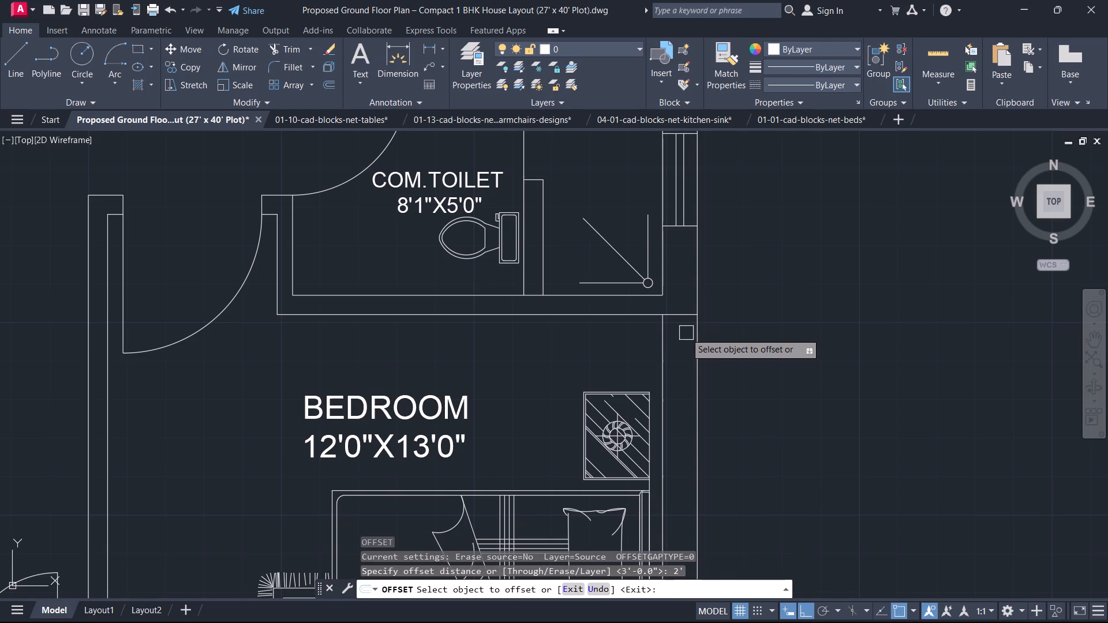
pyautogui.click(681, 315)
pyautogui.click(673, 336)
pyautogui.press('Escape')
# Trim the new offset line west of the east wall's inner face, keeping only the part across the wall thickness.
pyautogui.scroll(3, 658, 396)
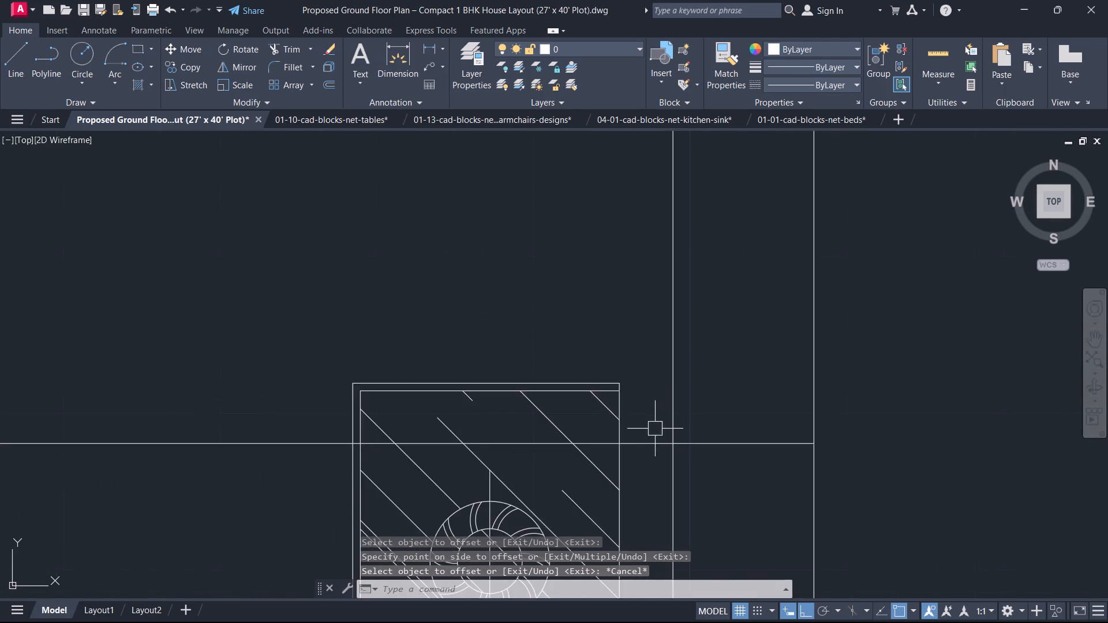
pyautogui.scroll(2, 655, 429)
pyautogui.moveTo(655, 429); pyautogui.dragTo(69, 329, button='middle')
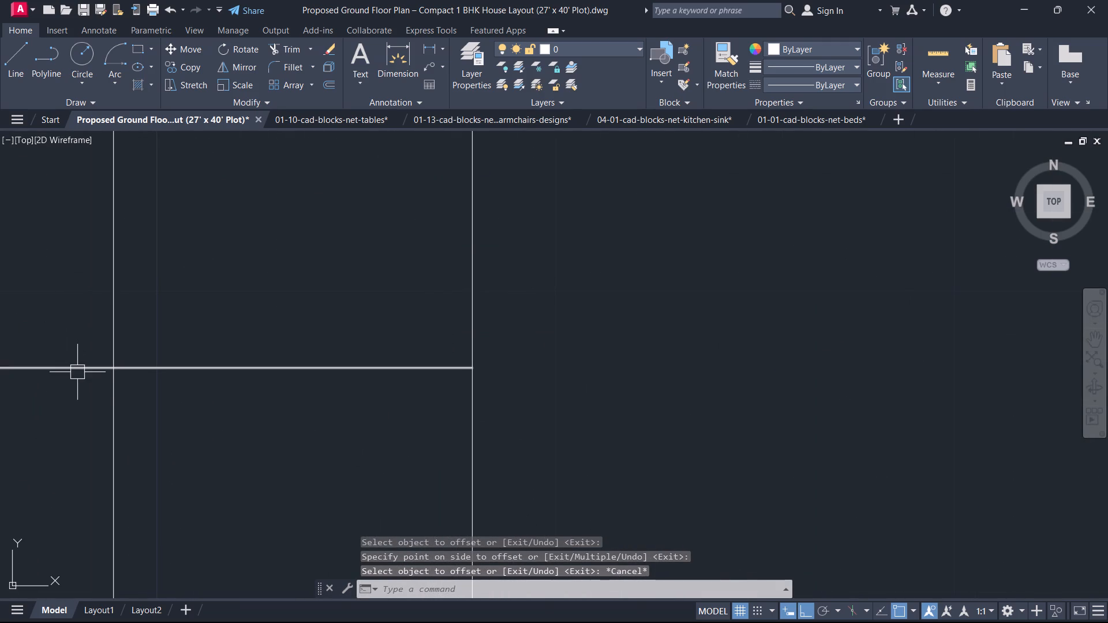
pyautogui.write('TR')
pyautogui.press('space')
pyautogui.click(76, 379)
pyautogui.click(68, 324)
pyautogui.press('Escape')
# Trim the extended piece of the bedroom's north wall line that crosses the east wall's thickness.
pyautogui.scroll(-3, 108, 325)
pyautogui.moveTo(115, 325); pyautogui.dragTo(116, 325, button='middle')
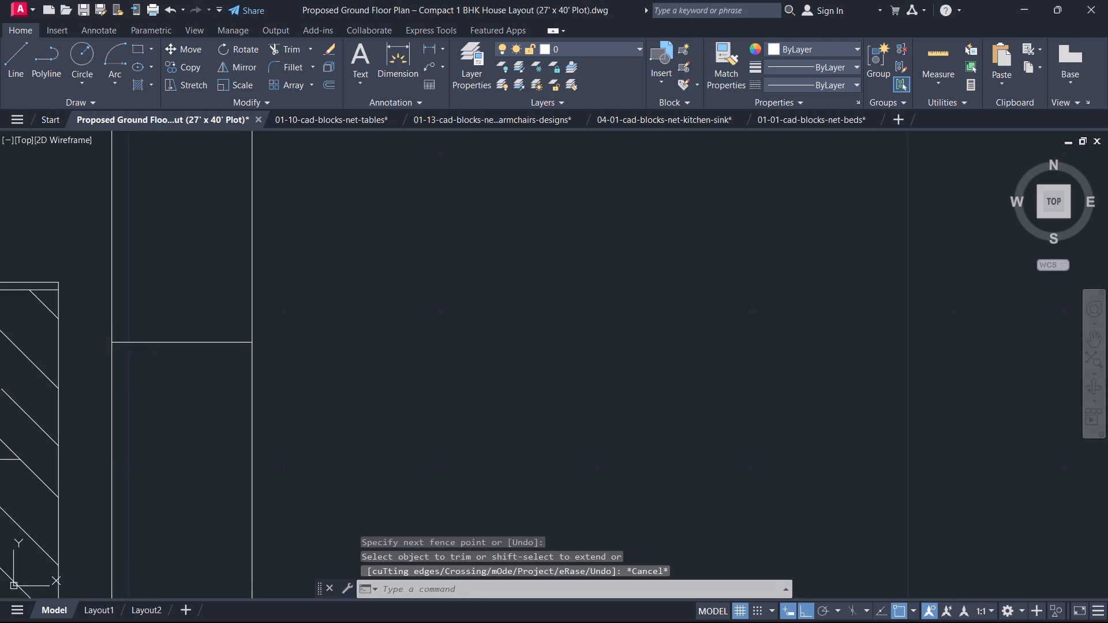
pyautogui.moveTo(116, 325); pyautogui.dragTo(281, 333, button='middle')
pyautogui.scroll(-1, 122, 325)
pyautogui.scroll(-1, 297, 335)
pyautogui.scroll(1, 219, 351)
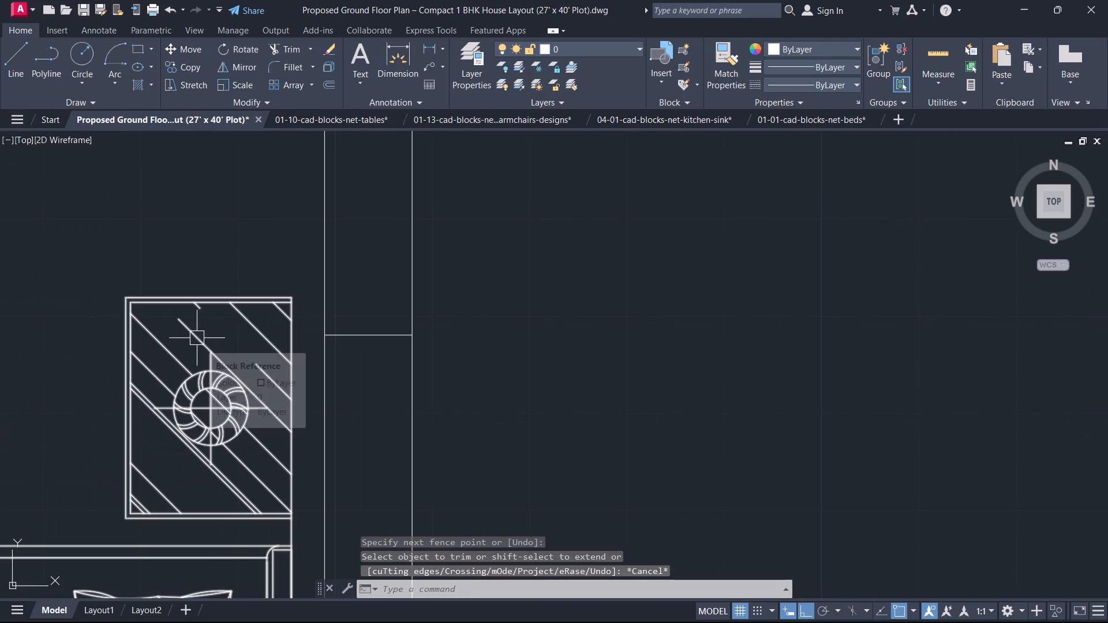
pyautogui.scroll(1, 197, 338)
pyautogui.scroll(-1, 197, 338)
pyautogui.scroll(-1, 243, 344)
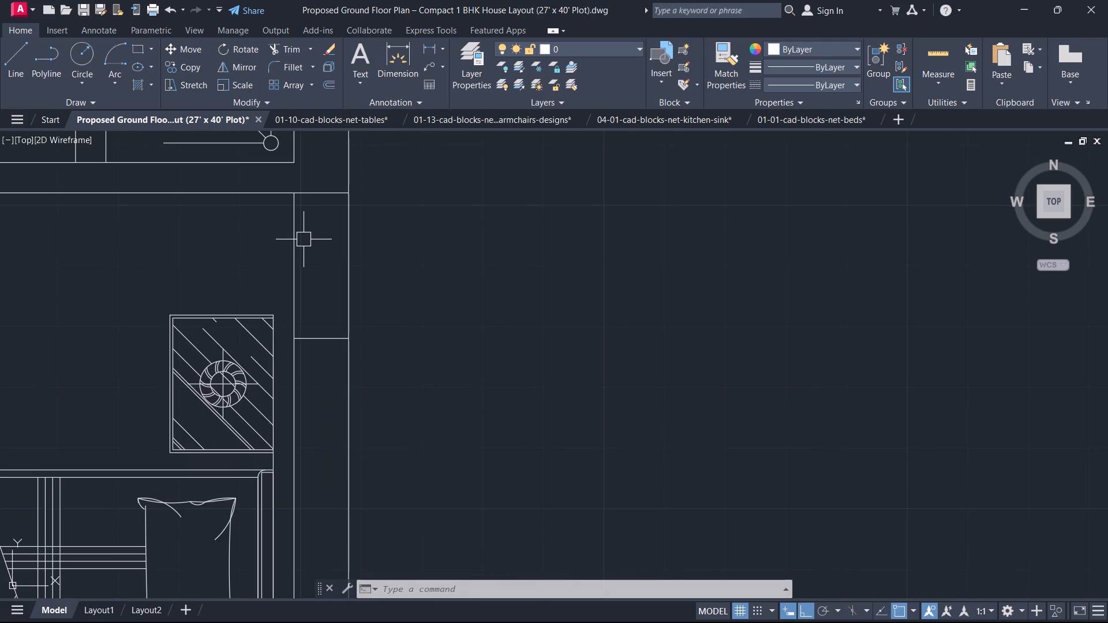
pyautogui.write('TR')
pyautogui.press('space')
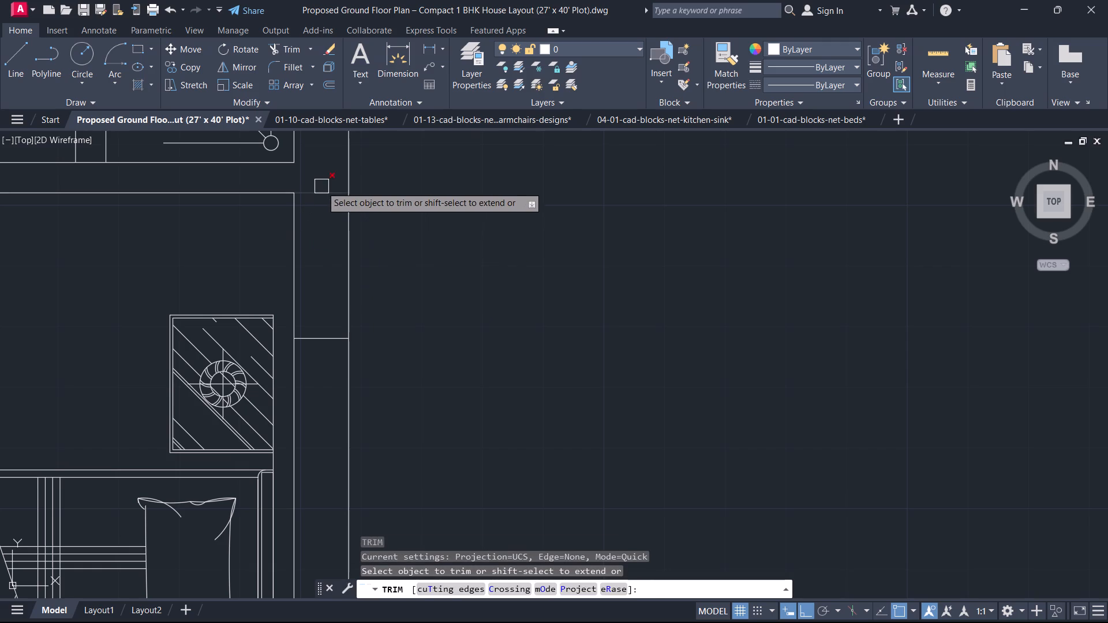
pyautogui.click(321, 186)
pyautogui.press('Escape')
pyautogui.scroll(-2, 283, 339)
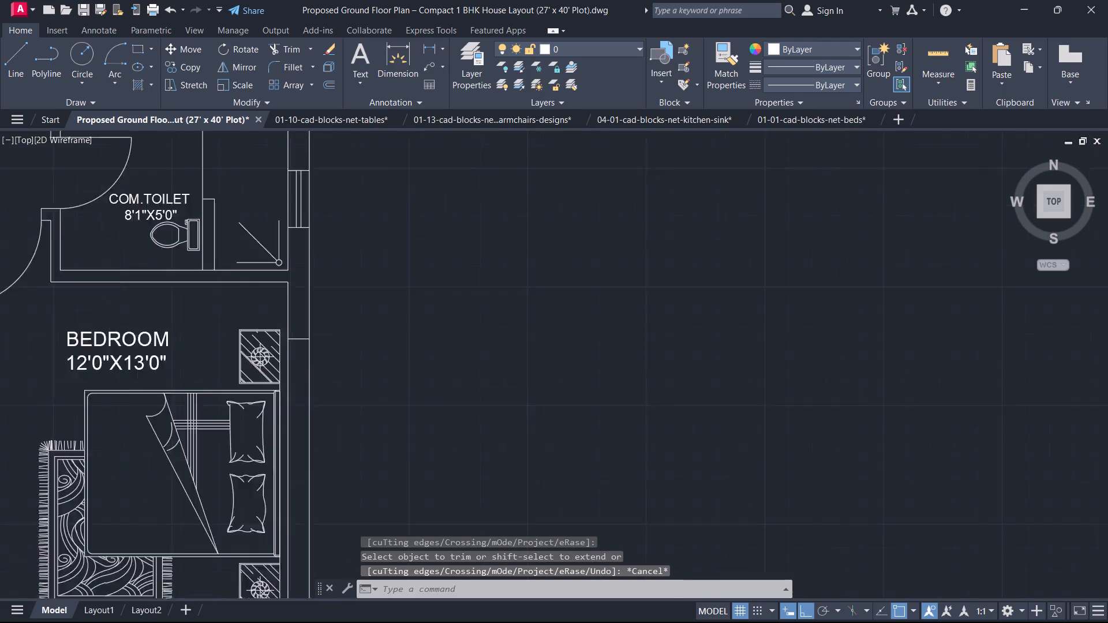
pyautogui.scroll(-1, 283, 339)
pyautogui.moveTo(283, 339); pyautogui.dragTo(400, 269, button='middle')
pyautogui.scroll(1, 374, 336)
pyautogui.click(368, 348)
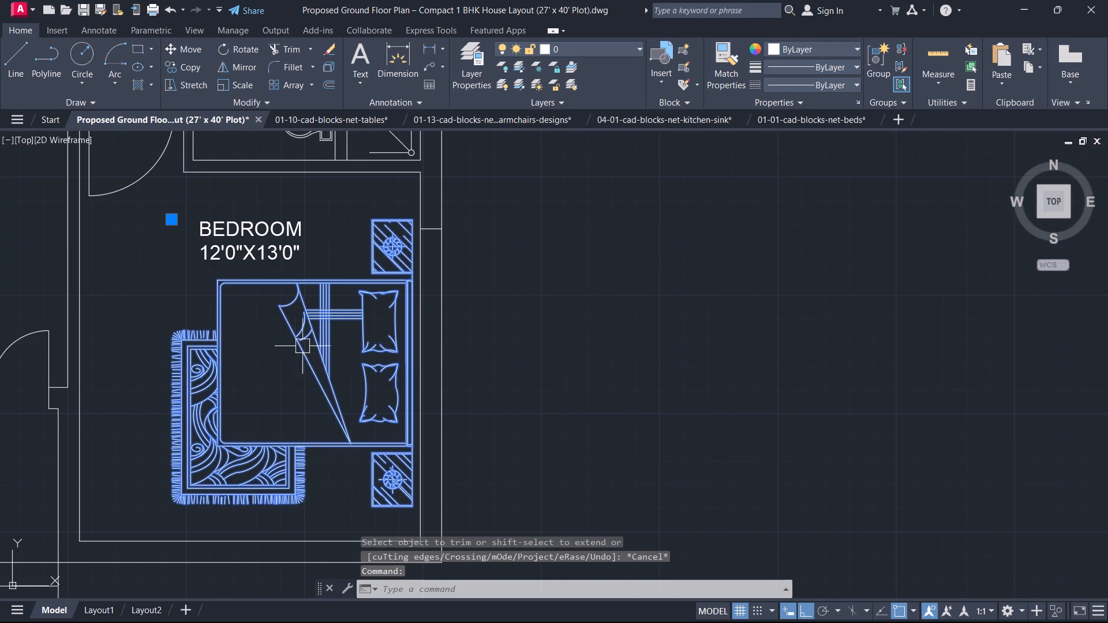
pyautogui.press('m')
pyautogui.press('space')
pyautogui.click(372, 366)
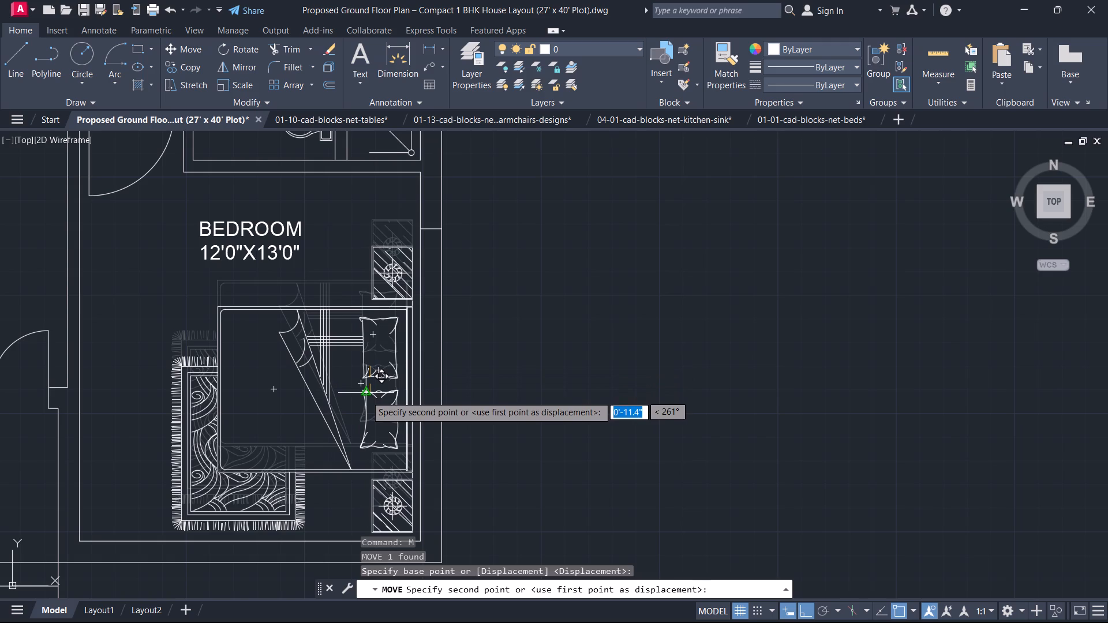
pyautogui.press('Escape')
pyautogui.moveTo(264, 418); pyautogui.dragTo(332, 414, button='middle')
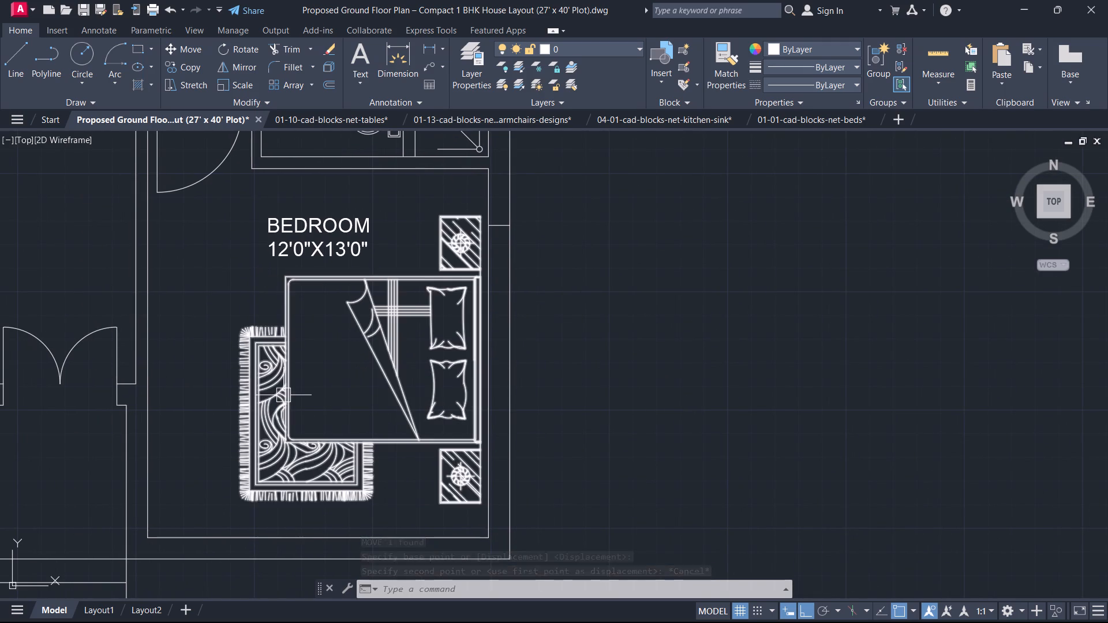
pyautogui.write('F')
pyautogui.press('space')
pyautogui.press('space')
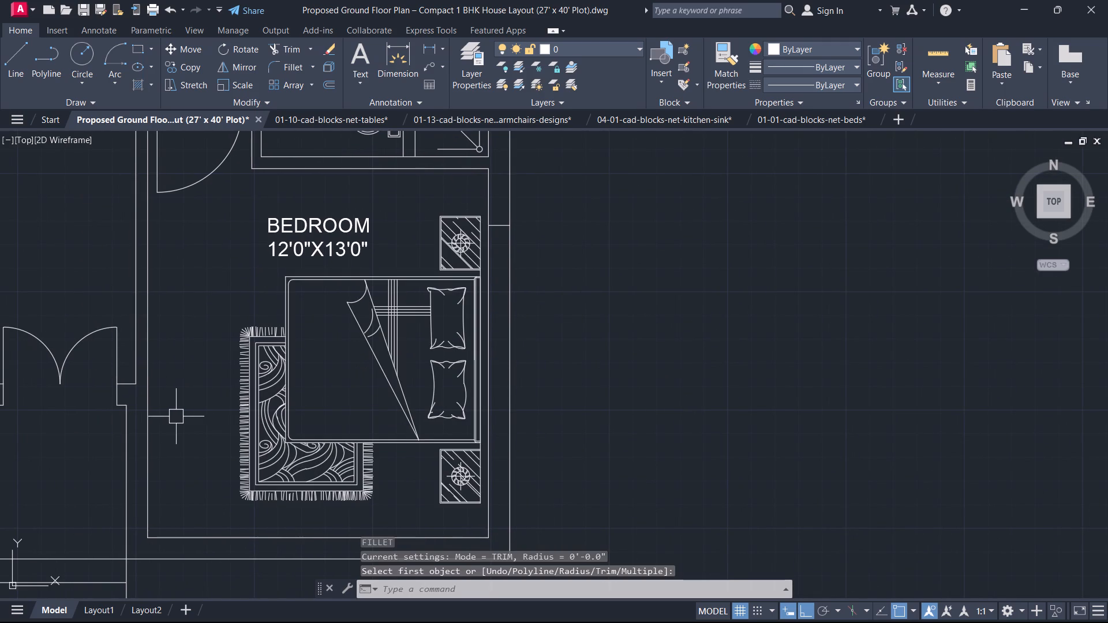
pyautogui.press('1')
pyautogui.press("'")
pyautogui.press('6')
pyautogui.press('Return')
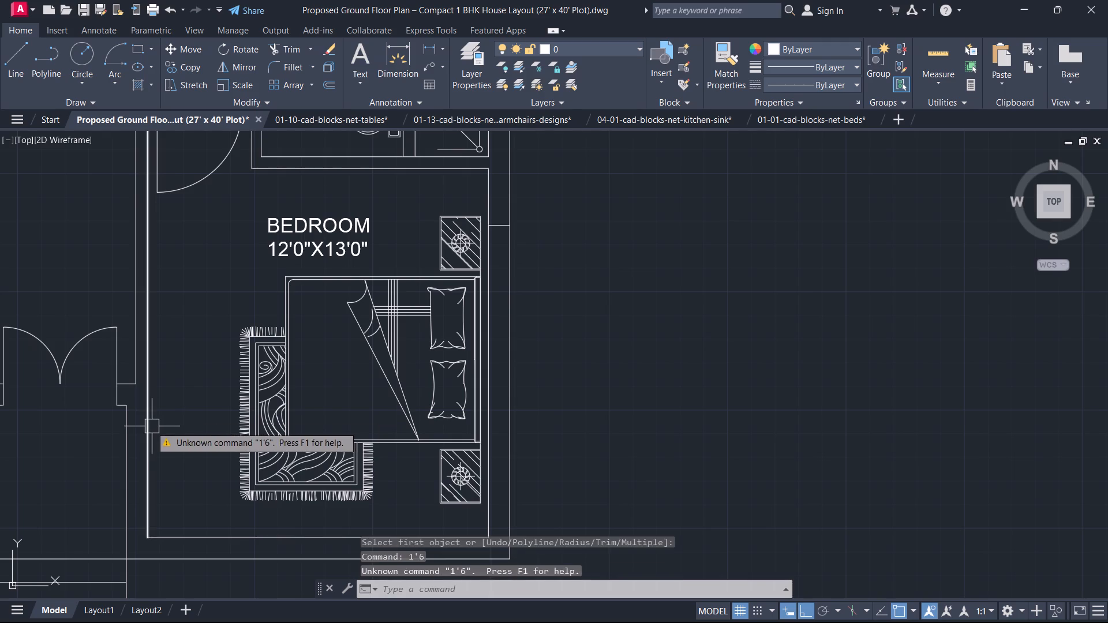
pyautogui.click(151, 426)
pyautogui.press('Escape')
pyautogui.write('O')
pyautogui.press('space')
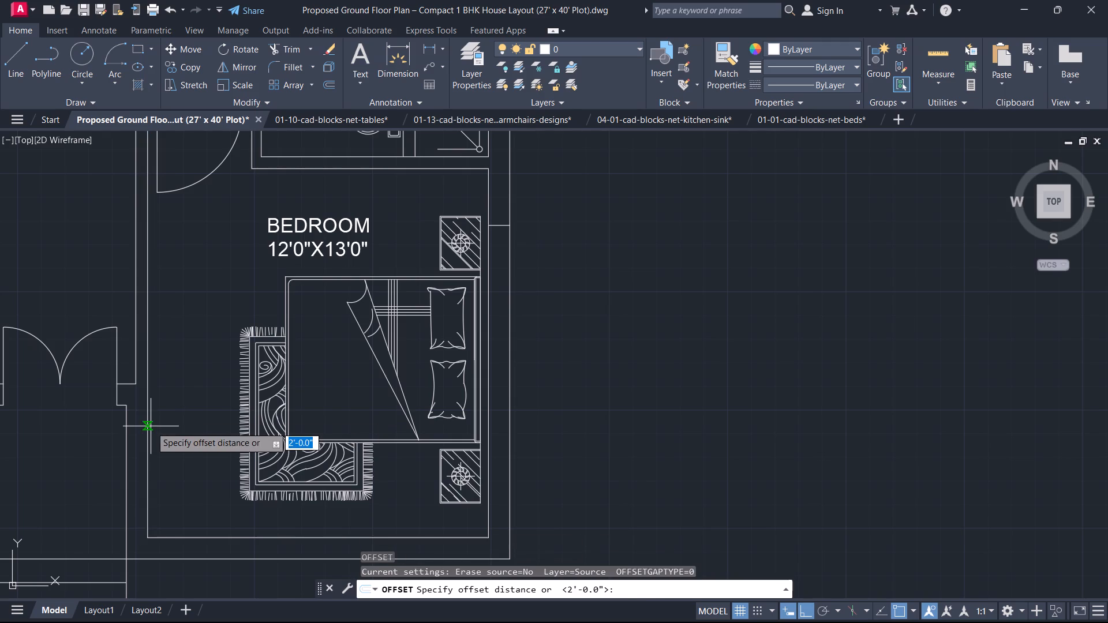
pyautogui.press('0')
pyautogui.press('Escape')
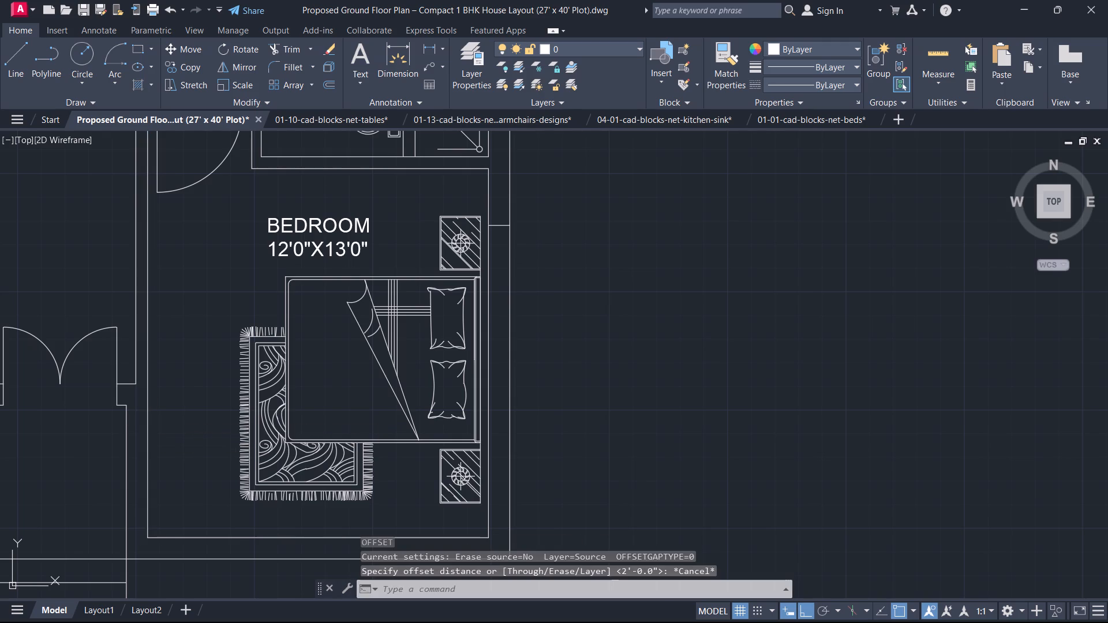
# Offset the bedroom's inner west wall line 1'6" to the east.
pyautogui.write("O 1'3")
pyautogui.press('6')
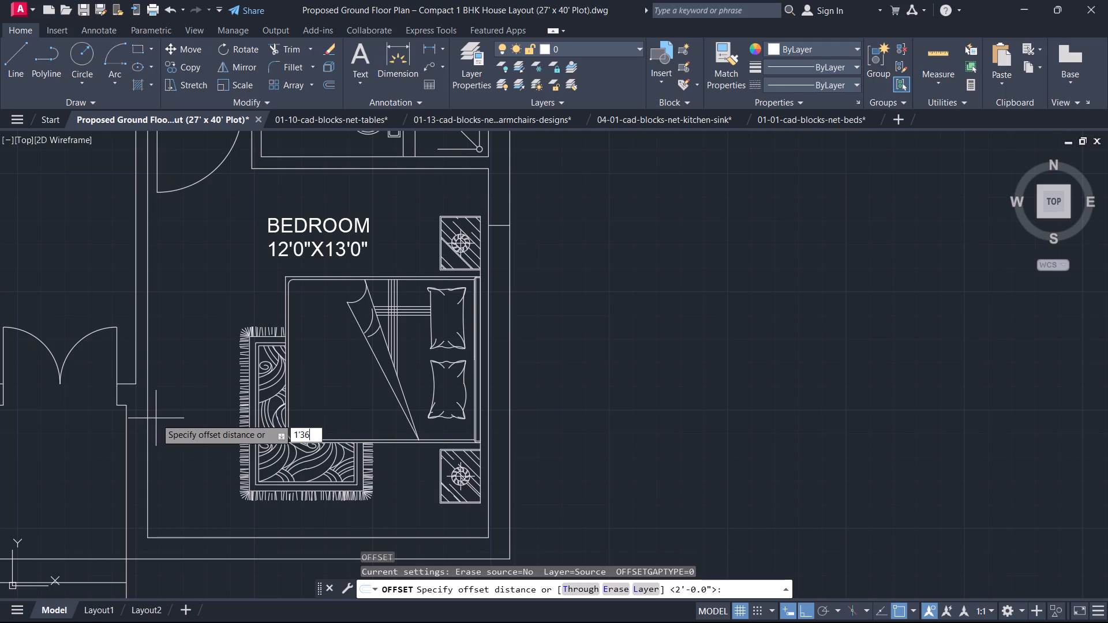
pyautogui.press('BackSpace')
pyautogui.press('BackSpace')
pyautogui.press('6')
pyautogui.press('Return')
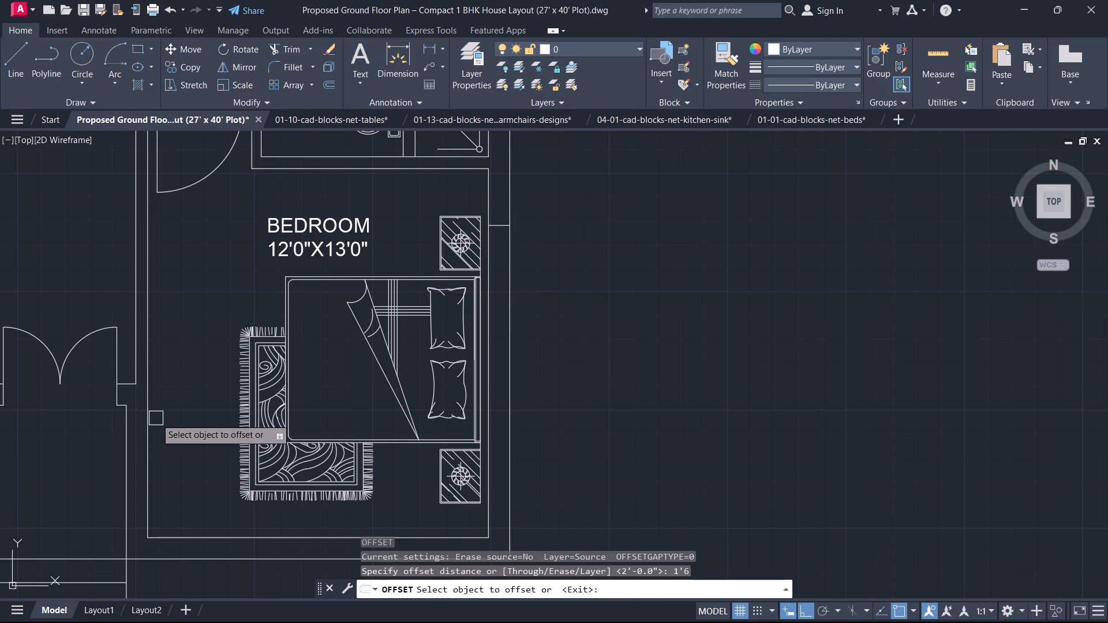
pyautogui.click(149, 461)
pyautogui.click(158, 464)
pyautogui.press('Escape')
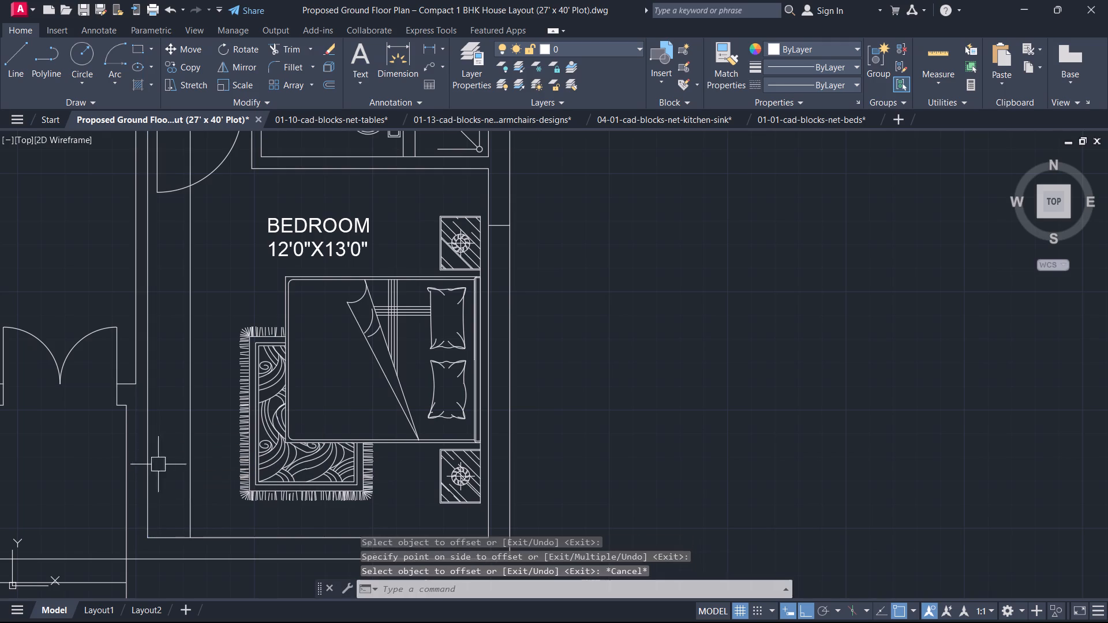
# Offset the bedroom's inner south wall line 8' to the north.
pyautogui.write('O')
pyautogui.press('space')
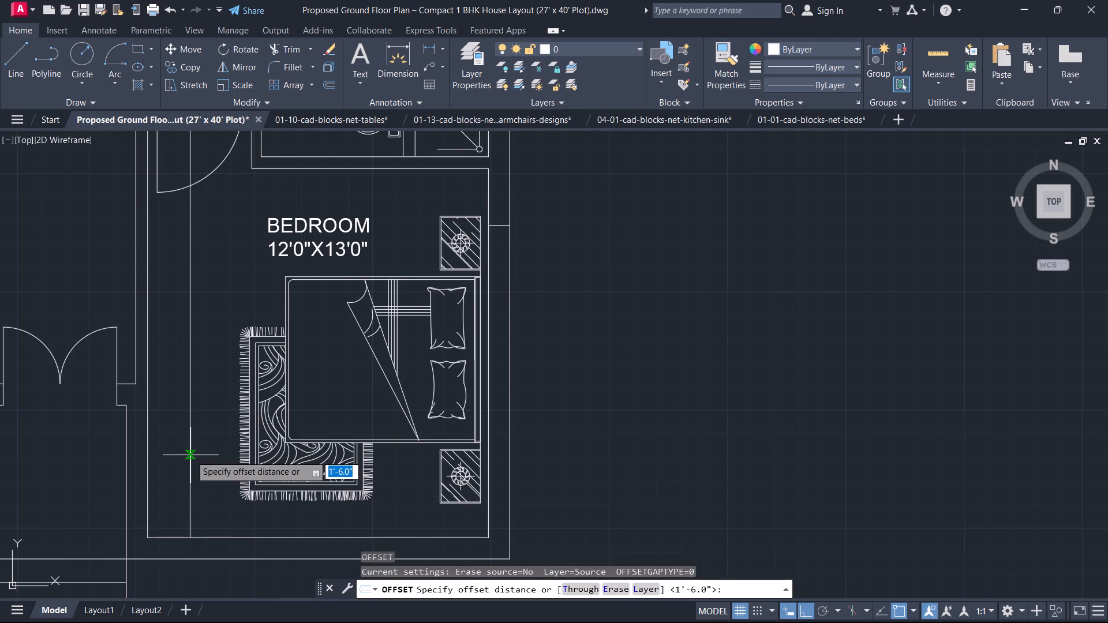
pyautogui.write('10')
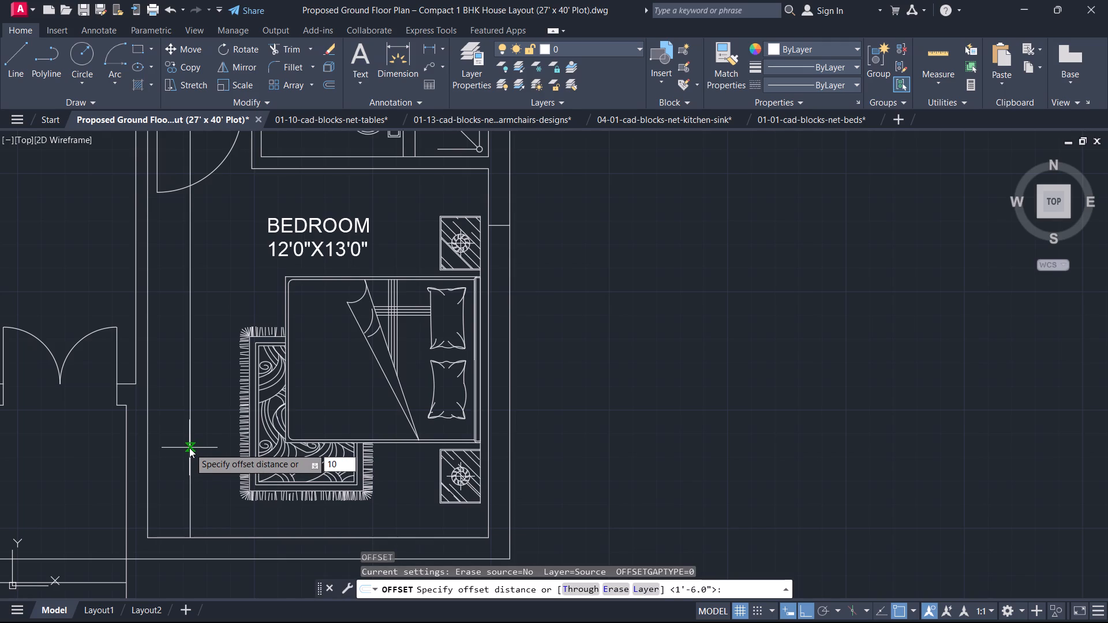
pyautogui.press('BackSpace')
pyautogui.press('BackSpace')
pyautogui.press('8')
pyautogui.press("'")
pyautogui.press('Return')
pyautogui.click(232, 541)
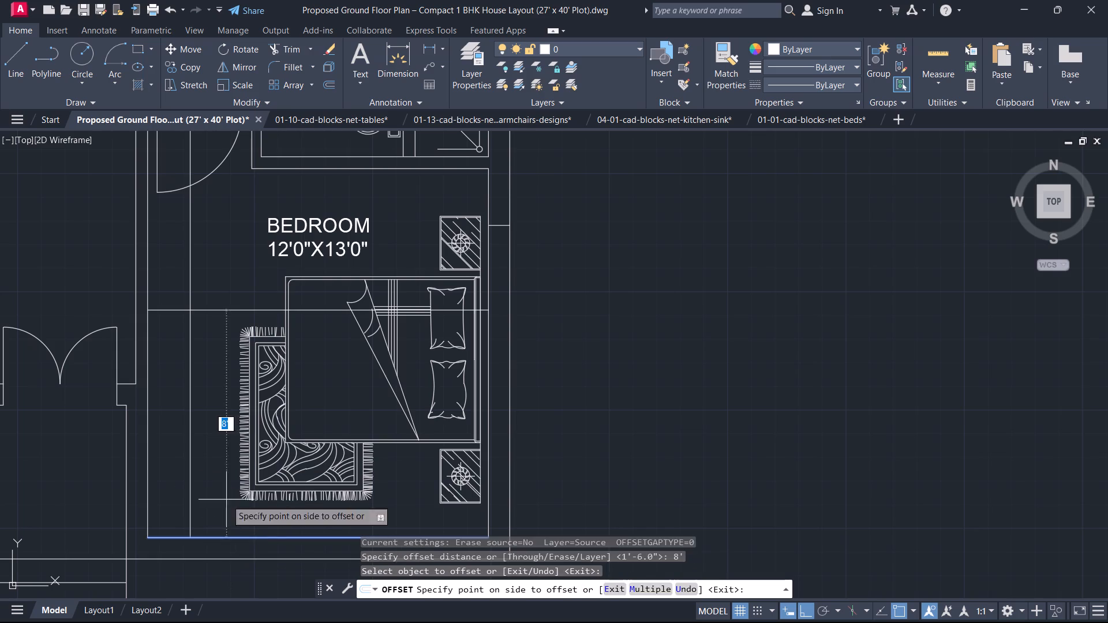
pyautogui.click(234, 404)
pyautogui.press('Escape')
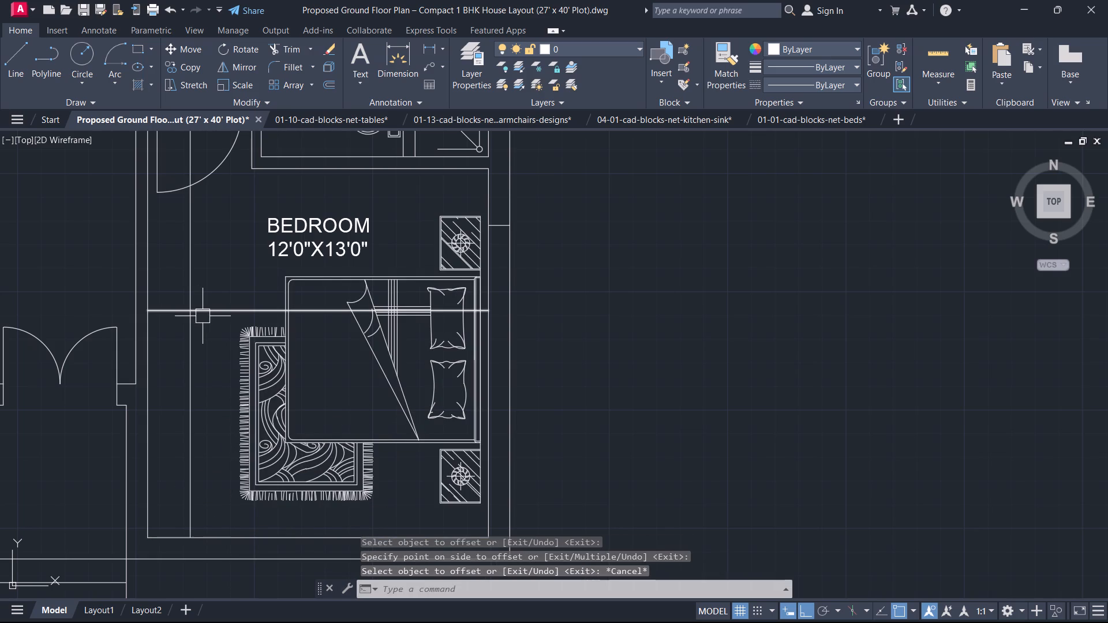
# Fillet the two new bedroom offset lines with a 9" radius to form a rounded corner against the west wall.
pyautogui.write('F R')
pyautogui.press('space')
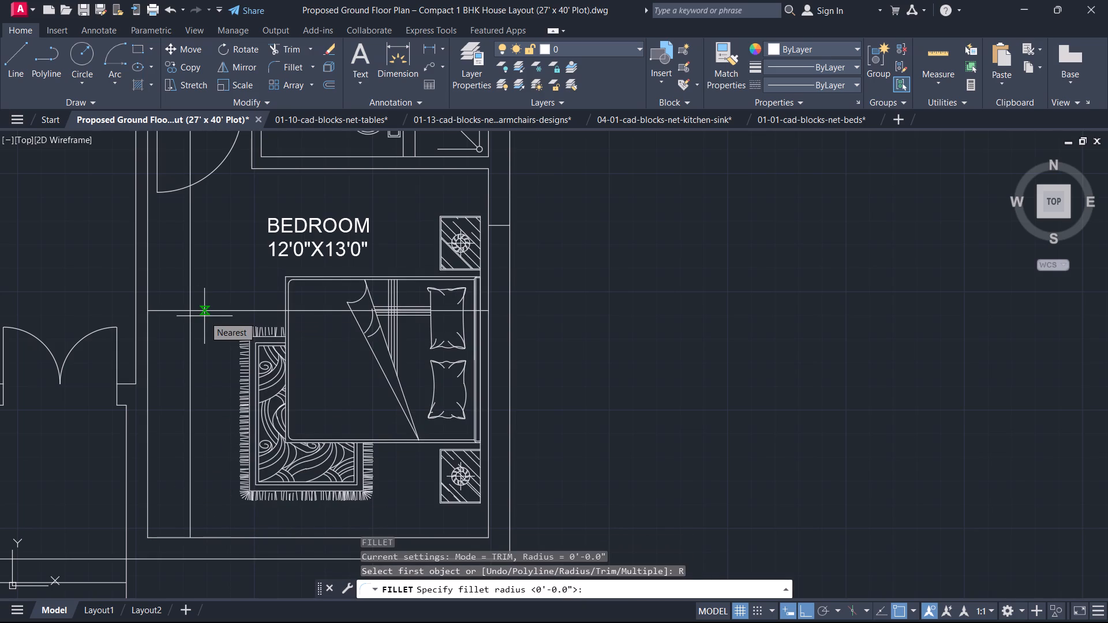
pyautogui.press('9')
pyautogui.press('Return')
pyautogui.click(190, 347)
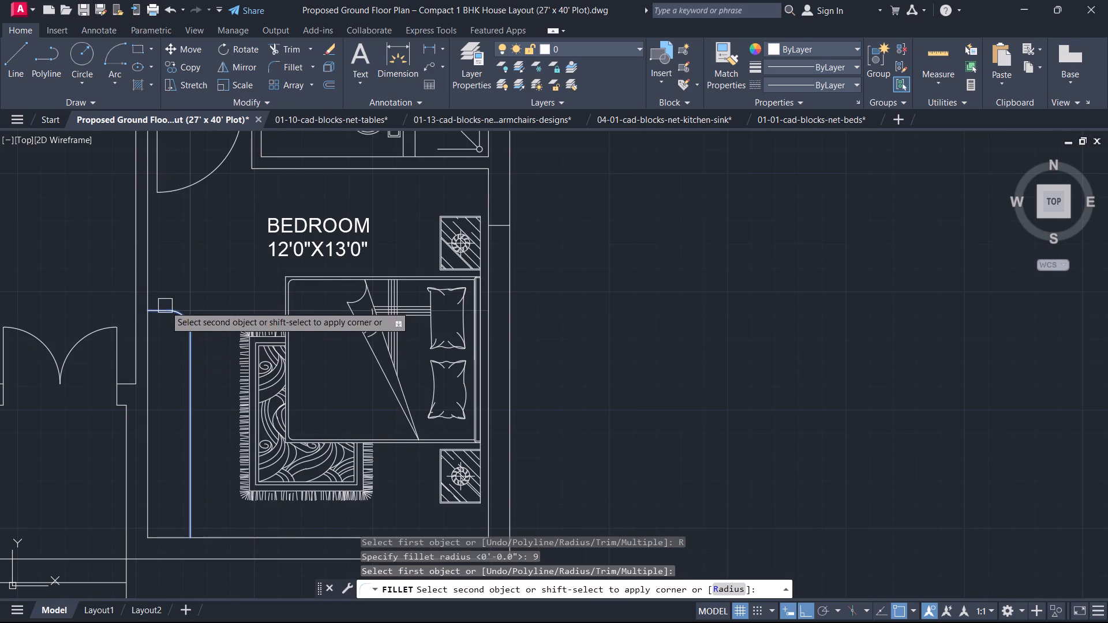
pyautogui.click(165, 306)
pyautogui.press('Escape')
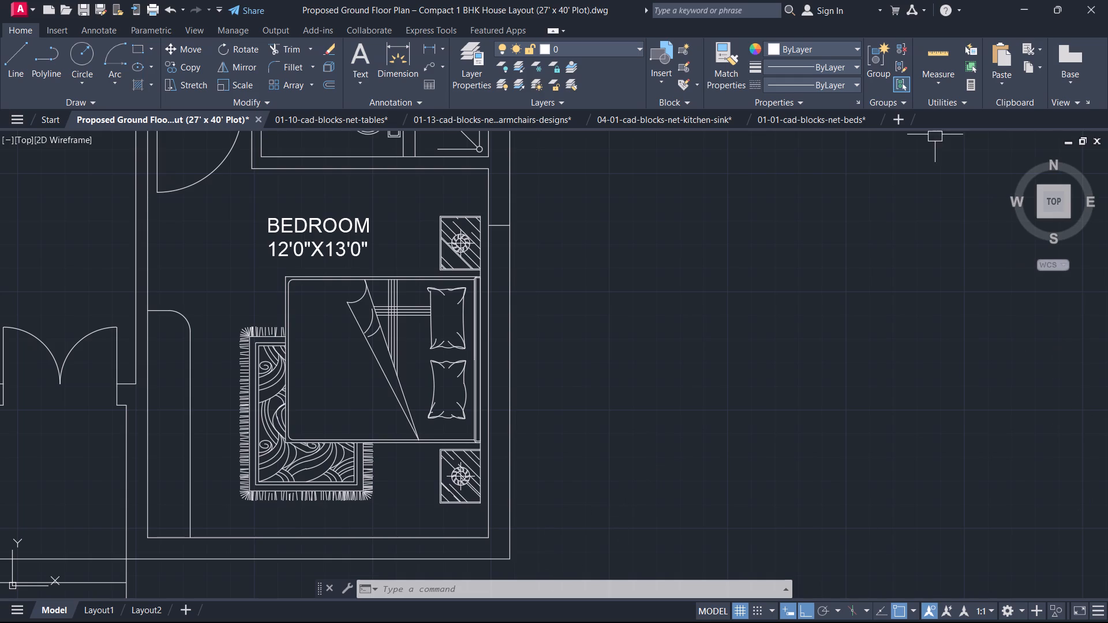
# Offset the vertical line, horizontal line and corner arc of the rounded outline on the bedroom's west wall 2" outward.
pyautogui.scroll(-2, 328, 423)
pyautogui.moveTo(328, 423); pyautogui.dragTo(527, 356, button='middle')
pyautogui.scroll(2, 482, 329)
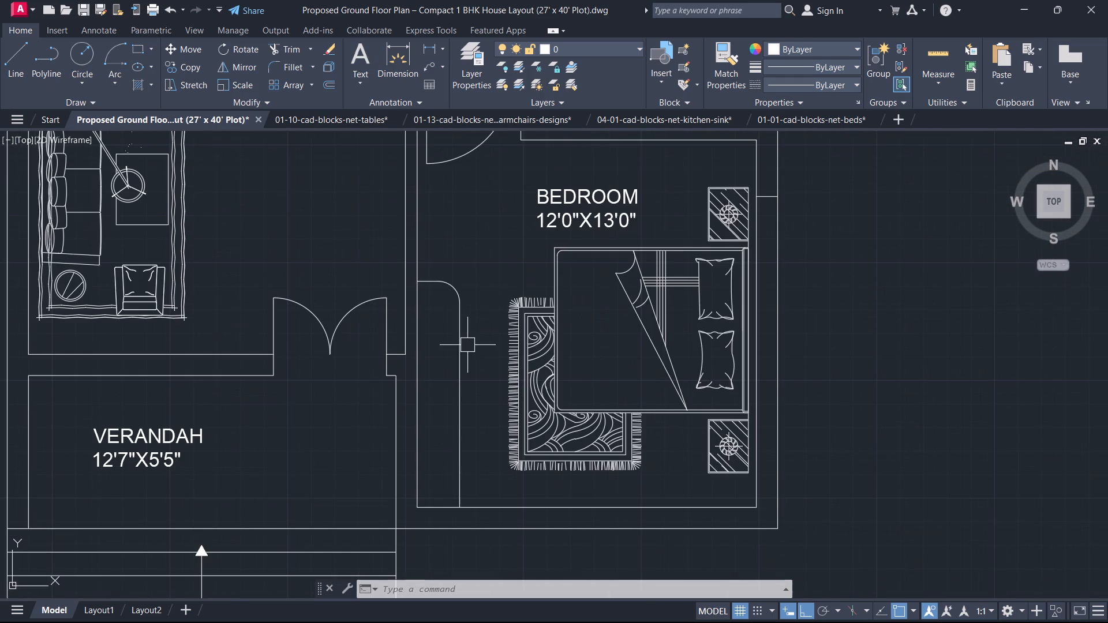
pyautogui.scroll(1, 464, 349)
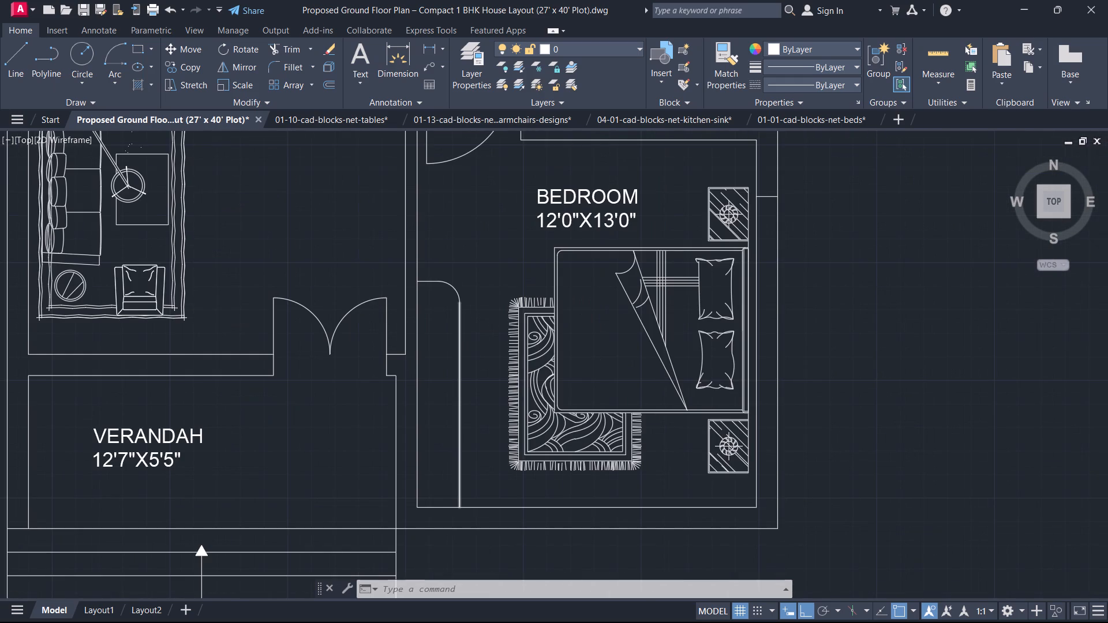
pyautogui.press('o')
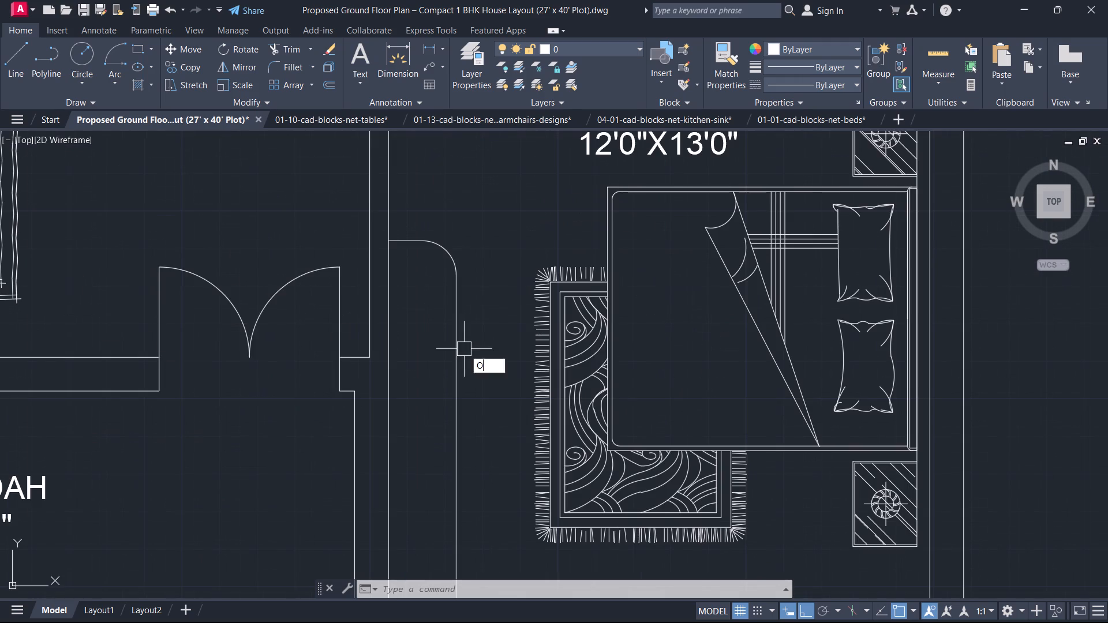
pyautogui.press('space')
pyautogui.write('2')
pyautogui.press('Return')
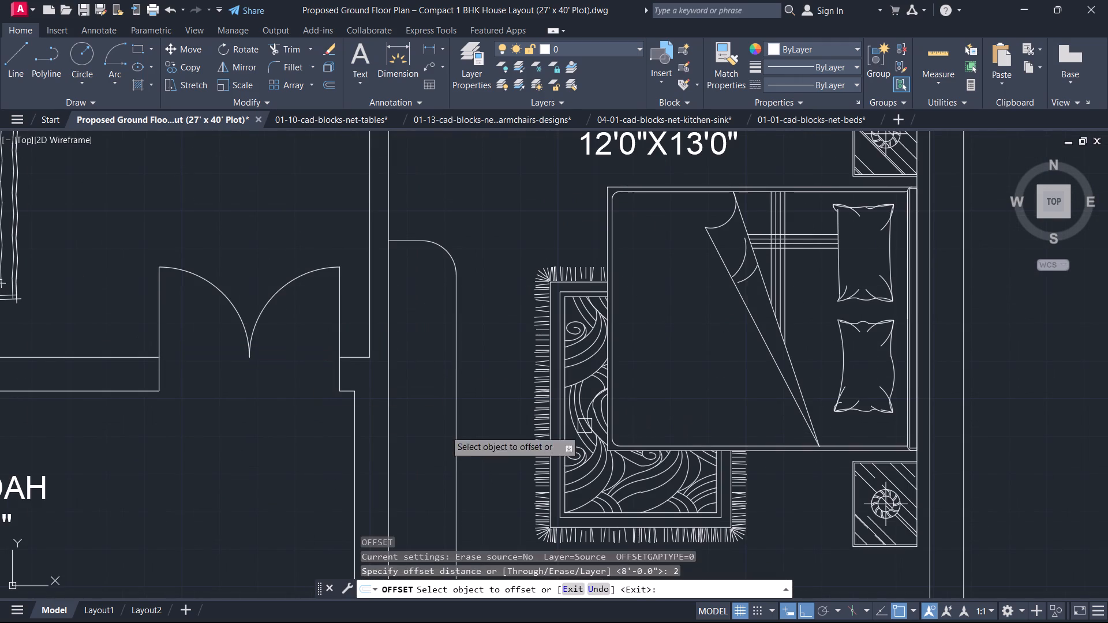
pyautogui.click(457, 408)
pyautogui.click(482, 393)
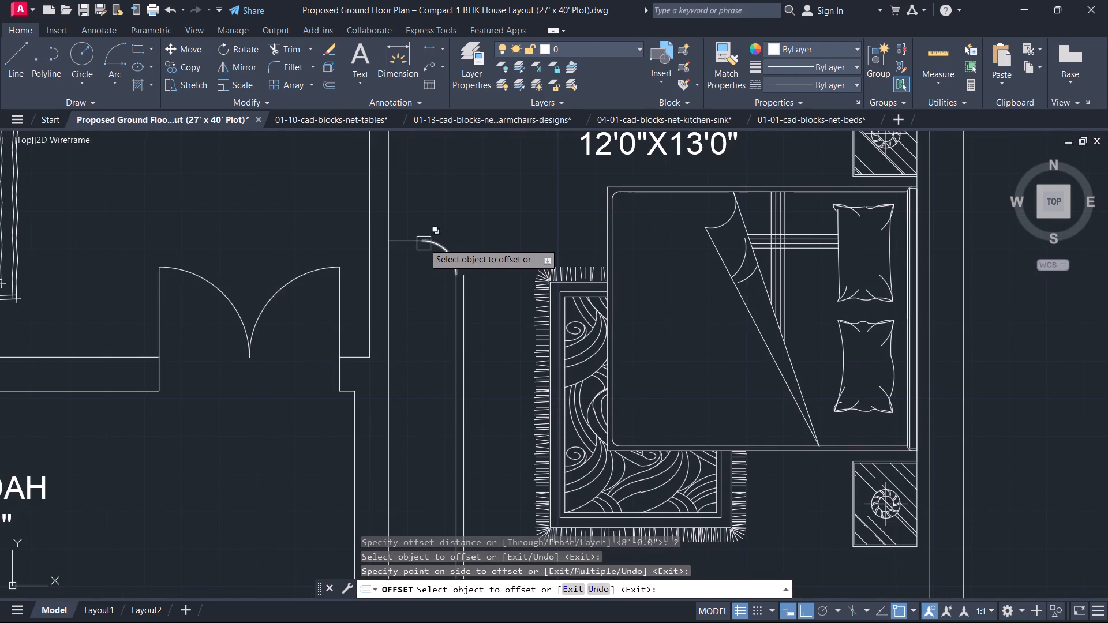
pyautogui.click(412, 242)
pyautogui.click(432, 220)
pyautogui.click(444, 243)
pyautogui.click(466, 237)
pyautogui.press('Escape')
pyautogui.scroll(1, 451, 253)
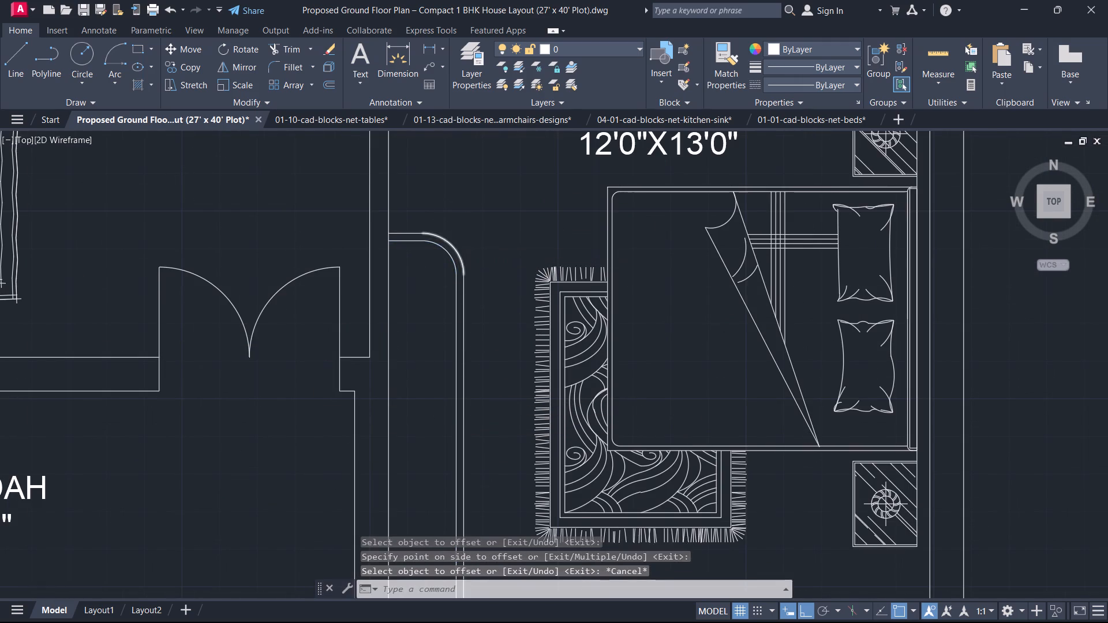
pyautogui.scroll(2, 451, 253)
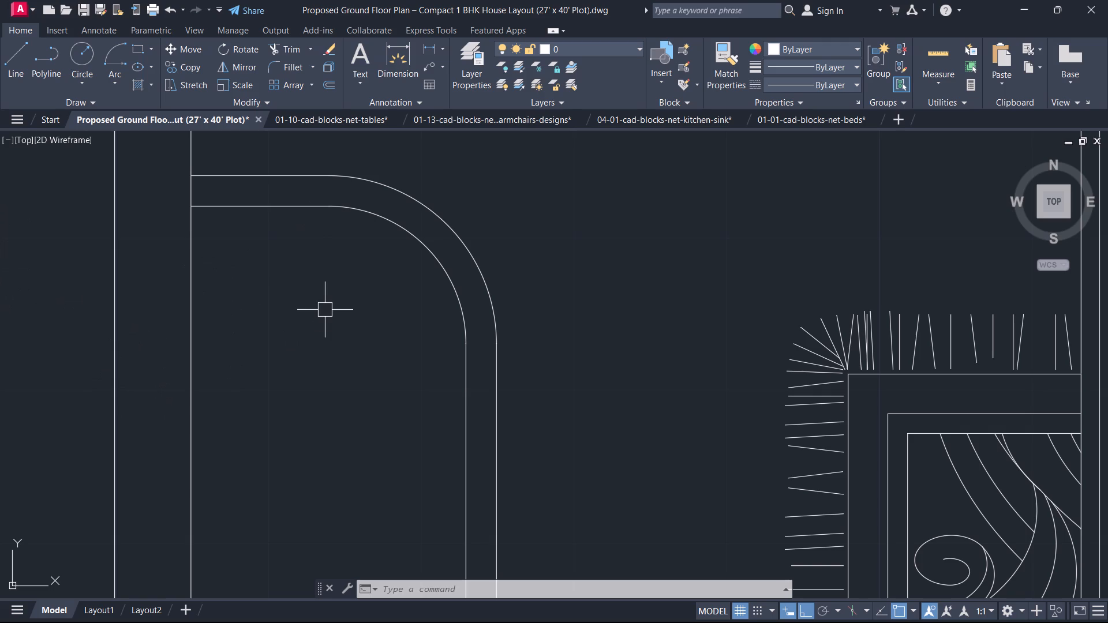
# Examine the plan around the bedroom, entrance door, drawing/dining hall and toilet for work still missing.
pyautogui.scroll(-2, 325, 310)
pyautogui.moveTo(325, 310); pyautogui.dragTo(328, 329, button='middle')
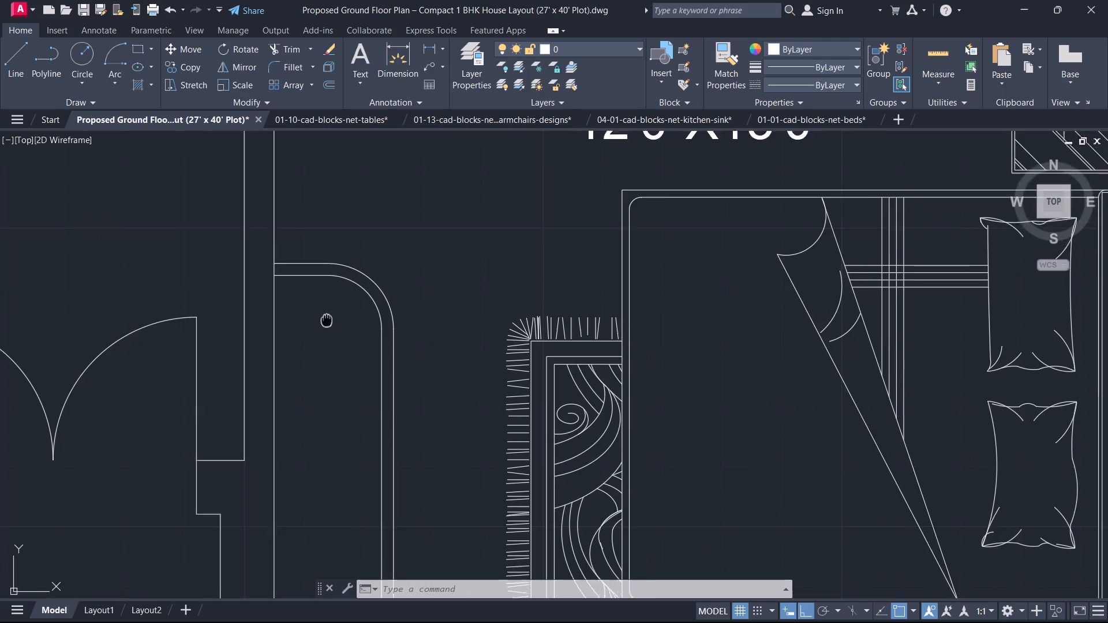
pyautogui.moveTo(328, 329); pyautogui.dragTo(547, 302, button='middle')
pyautogui.scroll(-1, 493, 325)
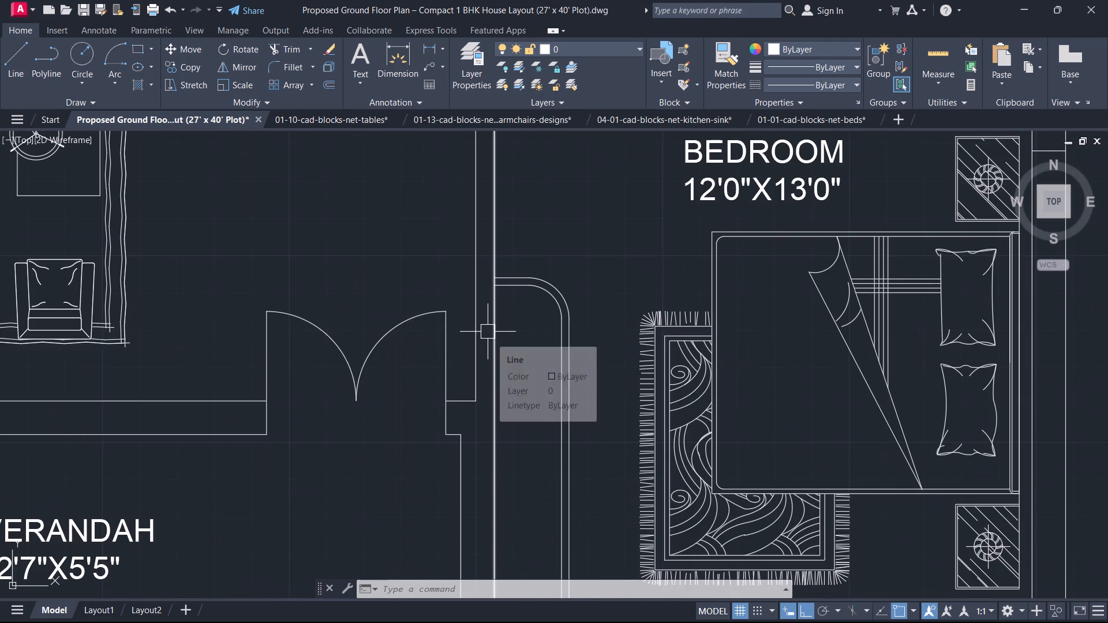
pyautogui.moveTo(481, 330); pyautogui.dragTo(352, 324, button='middle')
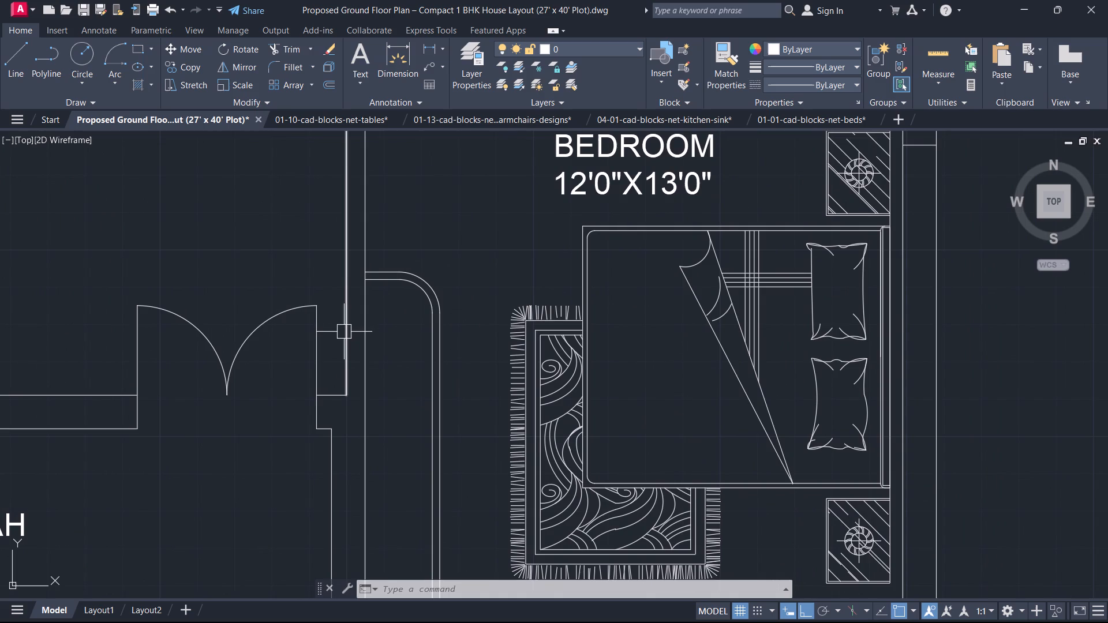
pyautogui.moveTo(344, 332); pyautogui.dragTo(507, 325, button='middle')
pyautogui.scroll(-1, 445, 355)
pyautogui.moveTo(445, 355); pyautogui.dragTo(598, 393, button='middle')
pyautogui.scroll(1, 491, 358)
pyautogui.moveTo(491, 358); pyautogui.dragTo(442, 401, button='middle')
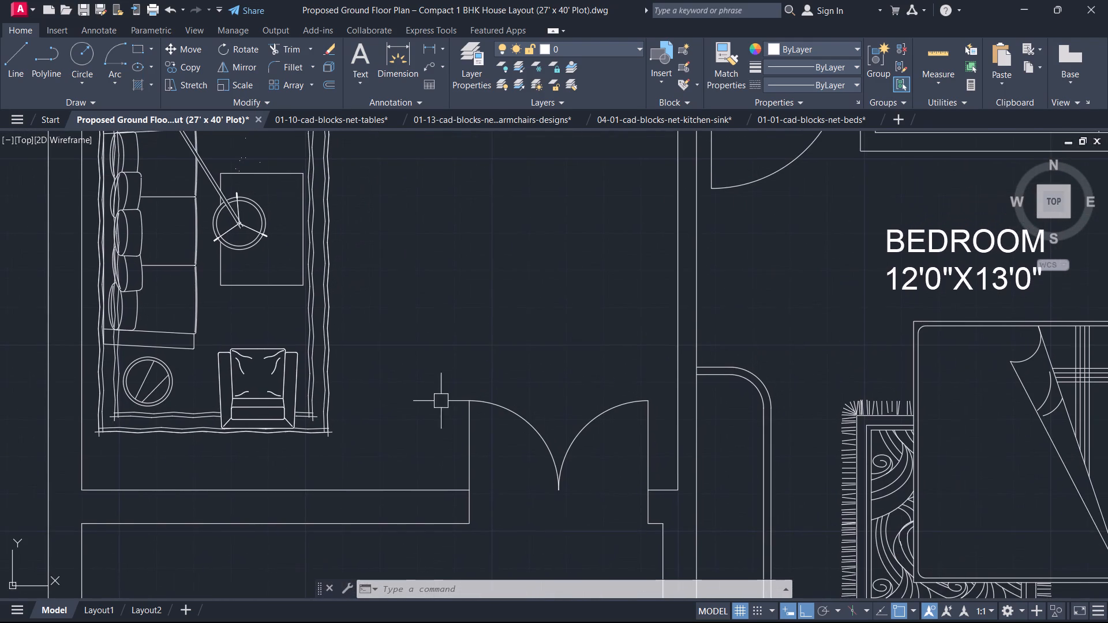
pyautogui.moveTo(399, 356); pyautogui.dragTo(421, 407, button='middle')
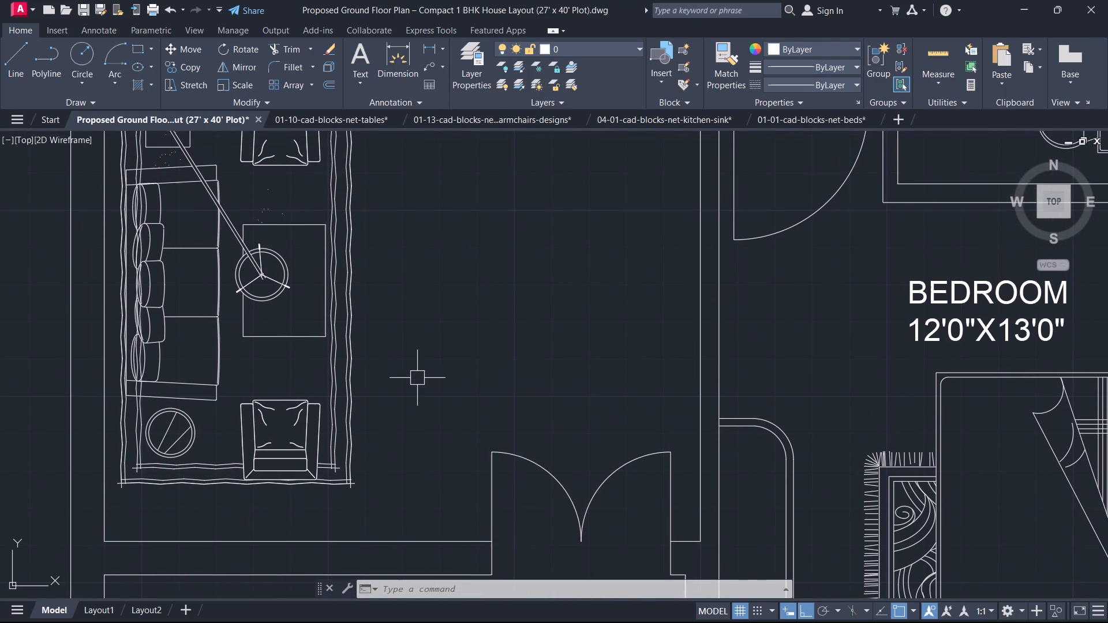
pyautogui.scroll(1, 341, 342)
pyautogui.moveTo(323, 337); pyautogui.dragTo(396, 426, button='middle')
pyautogui.scroll(-2, 396, 426)
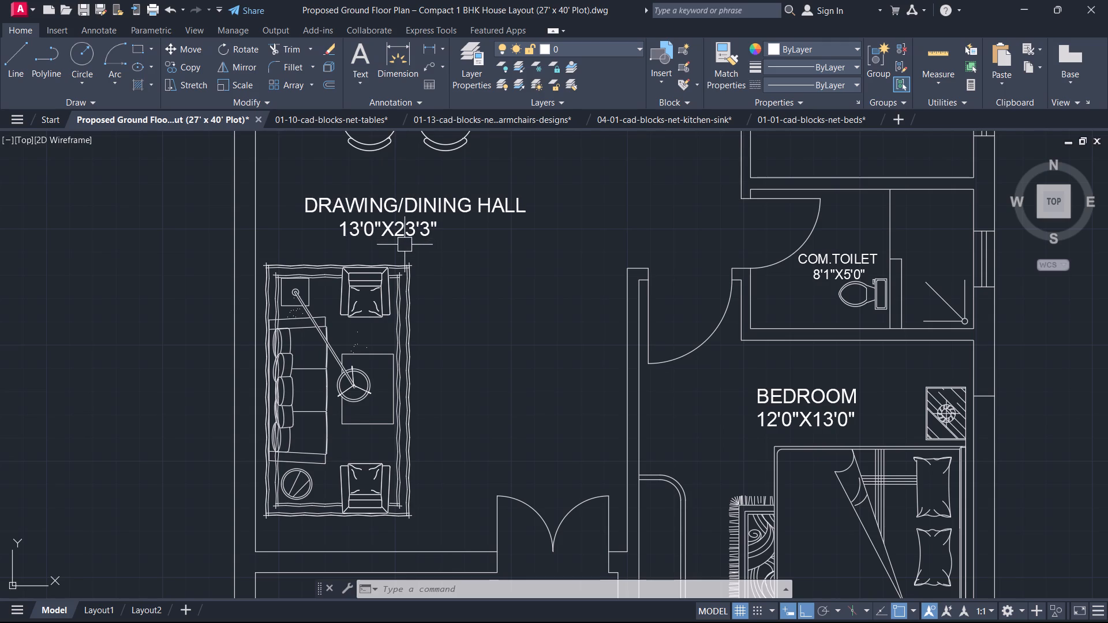
pyautogui.moveTo(405, 245); pyautogui.dragTo(332, 145, button='middle')
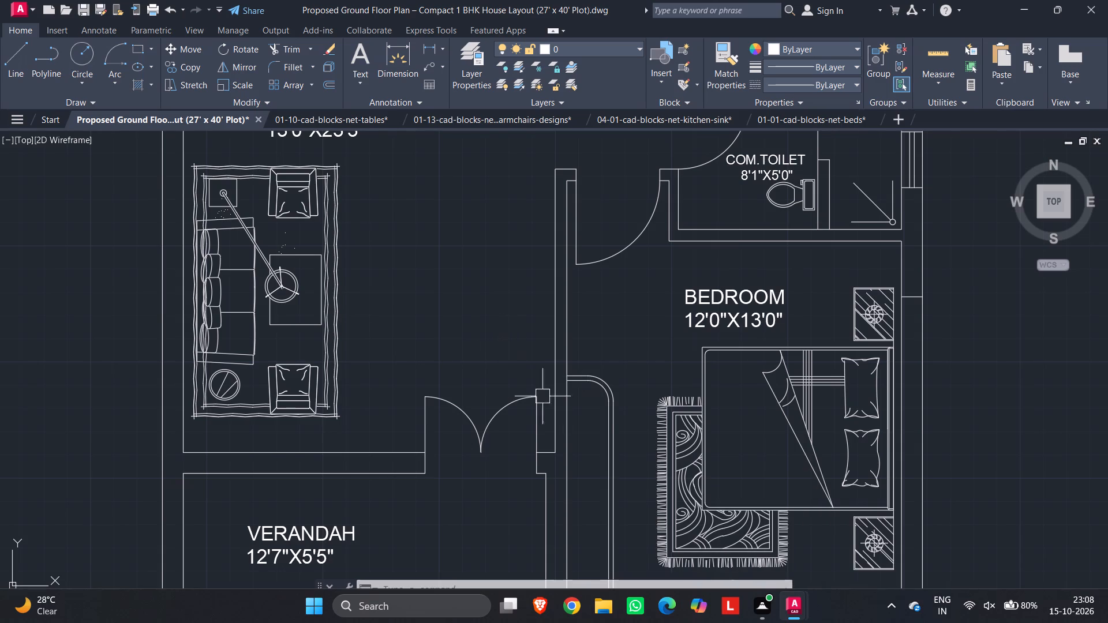
pyautogui.scroll(-2, 365, 302)
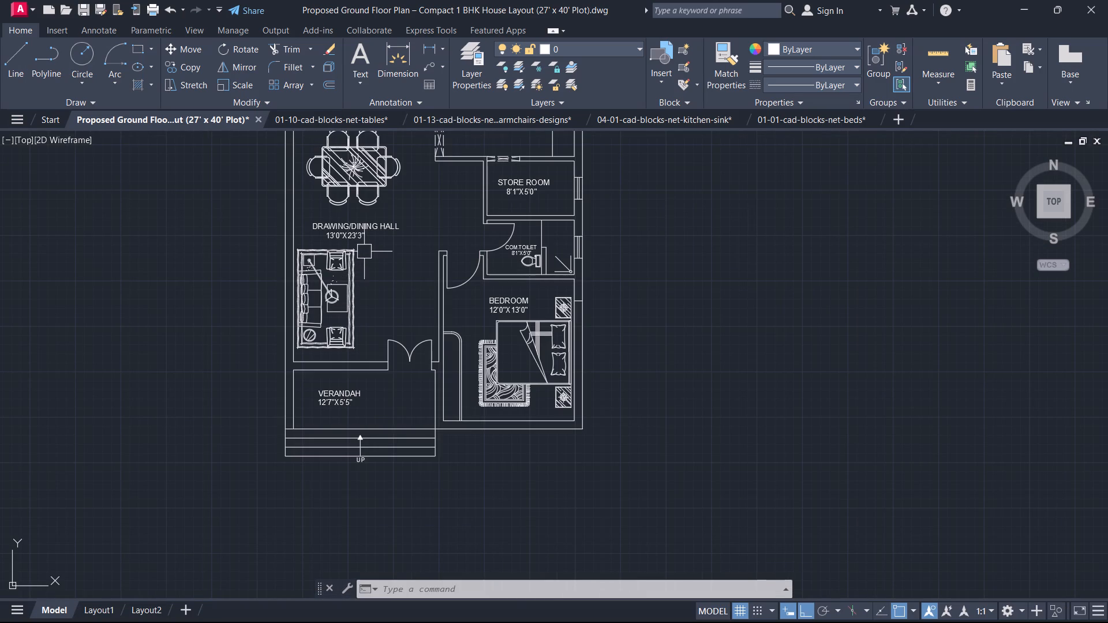
pyautogui.scroll(1, 368, 207)
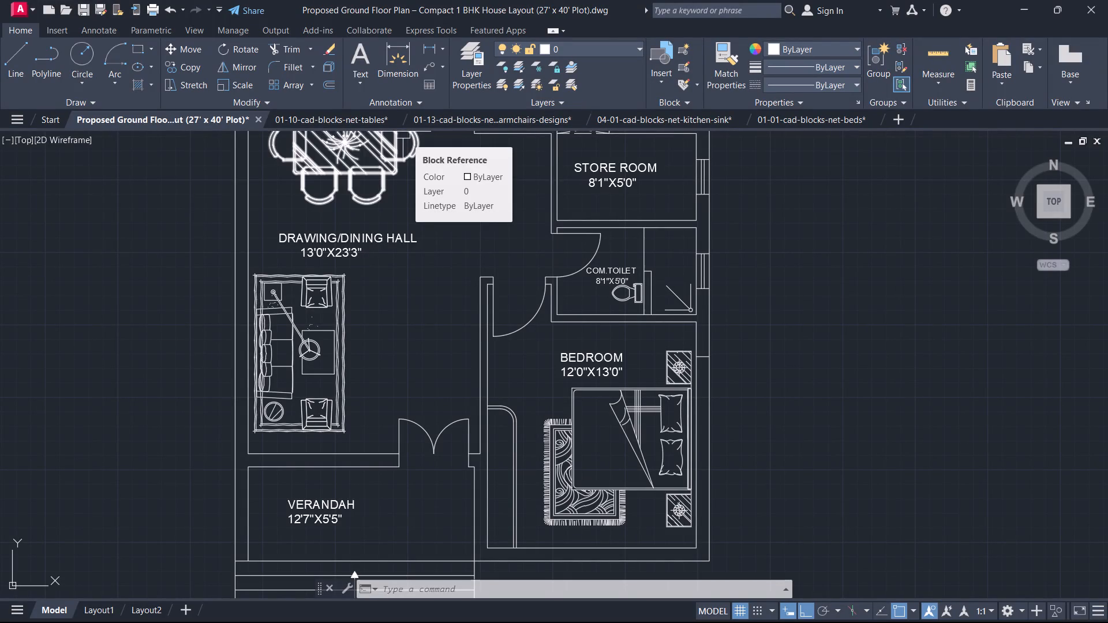
pyautogui.scroll(-1, 395, 127)
pyautogui.moveTo(413, 148); pyautogui.dragTo(369, 244, button='middle')
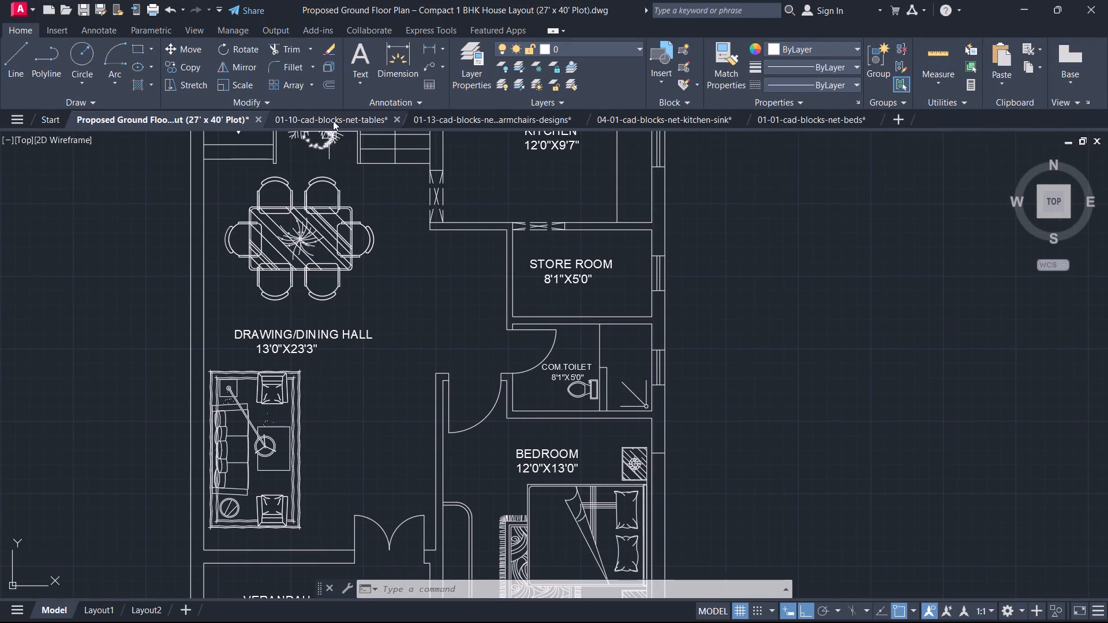
# Close the tables, sofa-armchairs, kitchen-sink and beds block library drawings without saving their changes.
pyautogui.click(333, 120)
pyautogui.click(391, 123)
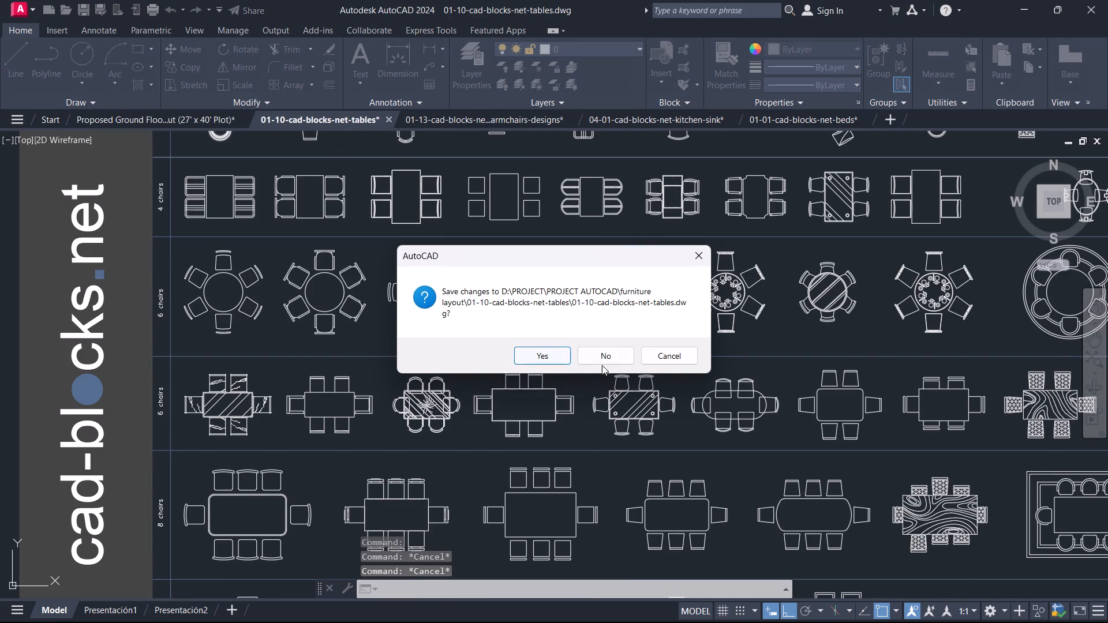
pyautogui.click(605, 350)
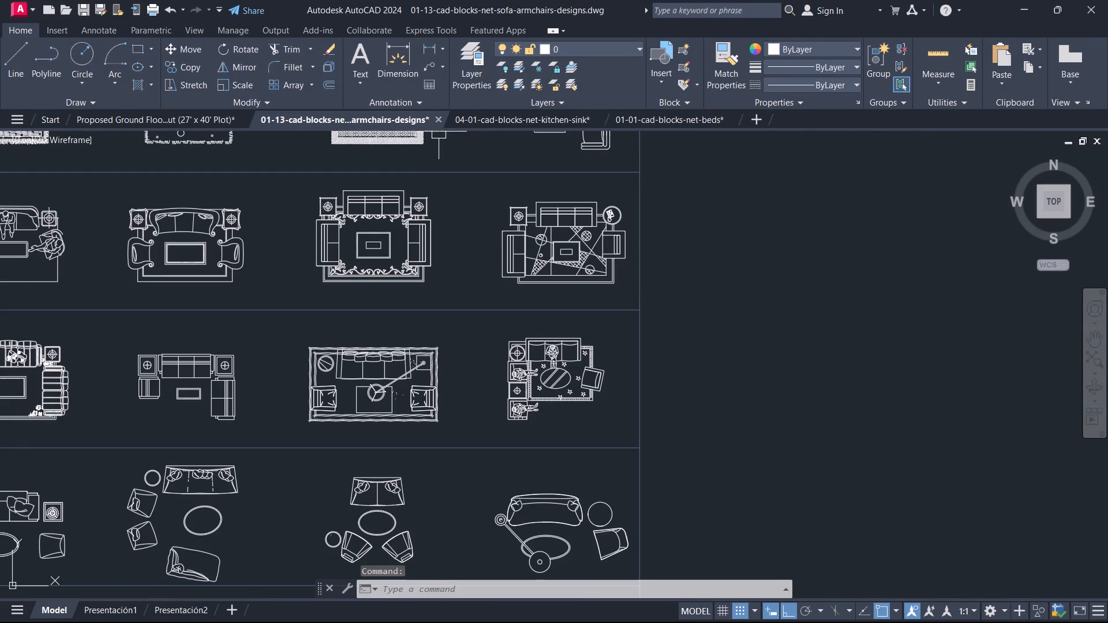
pyautogui.click(443, 121)
pyautogui.click(586, 355)
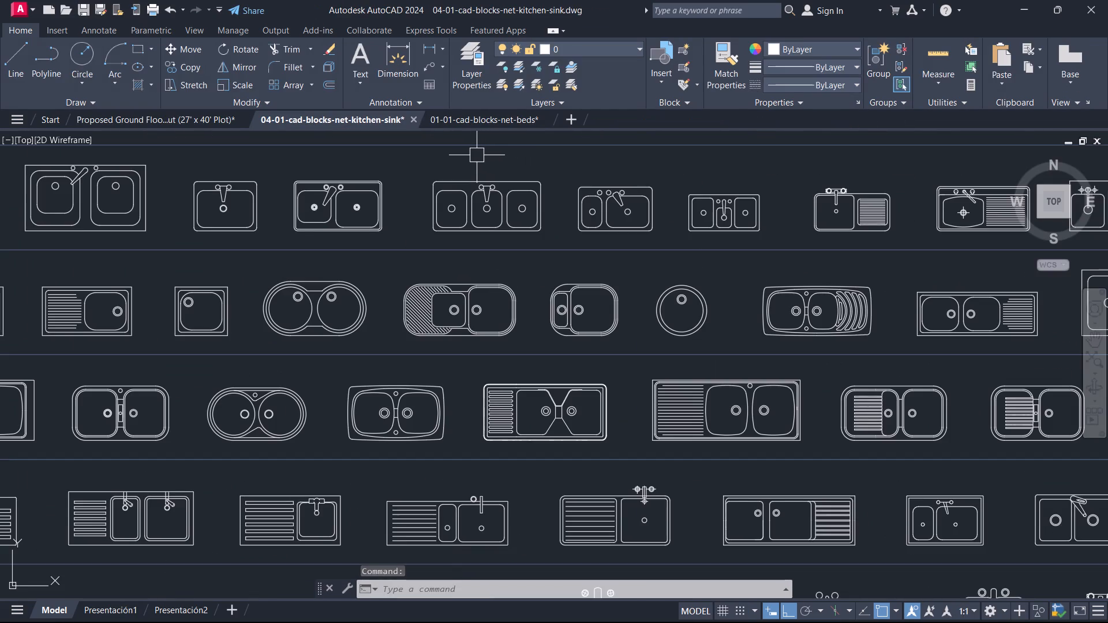
pyautogui.click(416, 122)
pyautogui.click(595, 355)
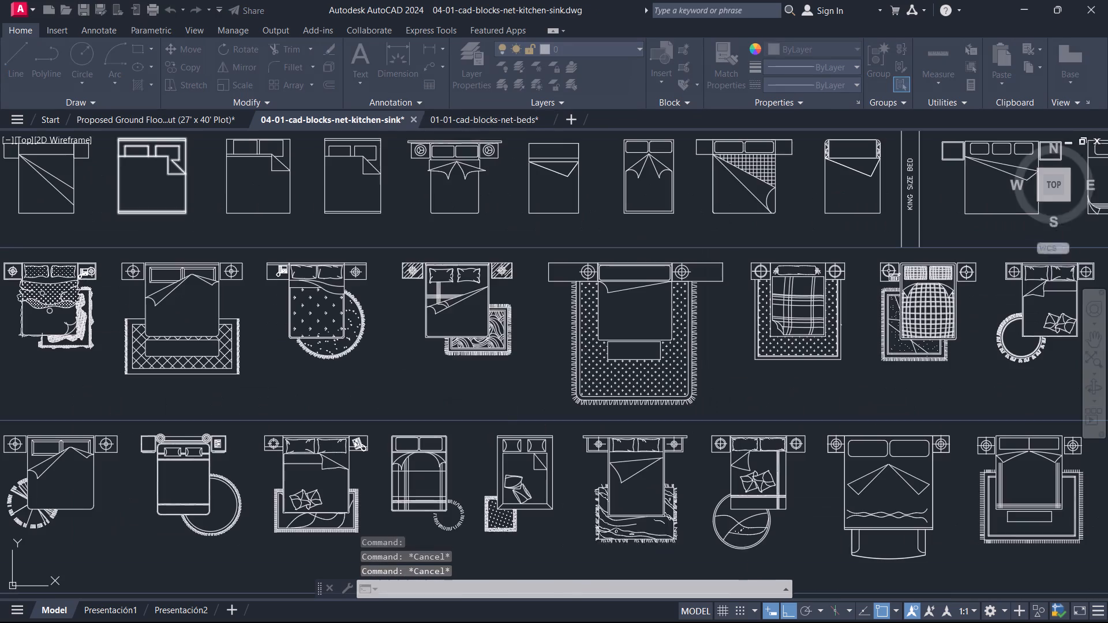
pyautogui.click(387, 120)
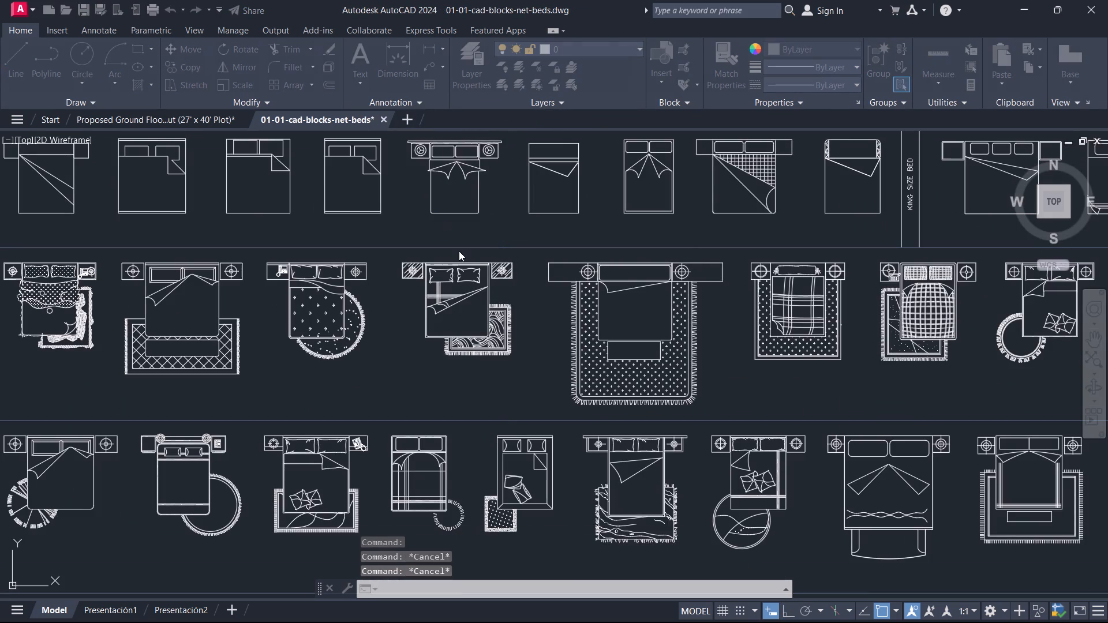
pyautogui.click(589, 344)
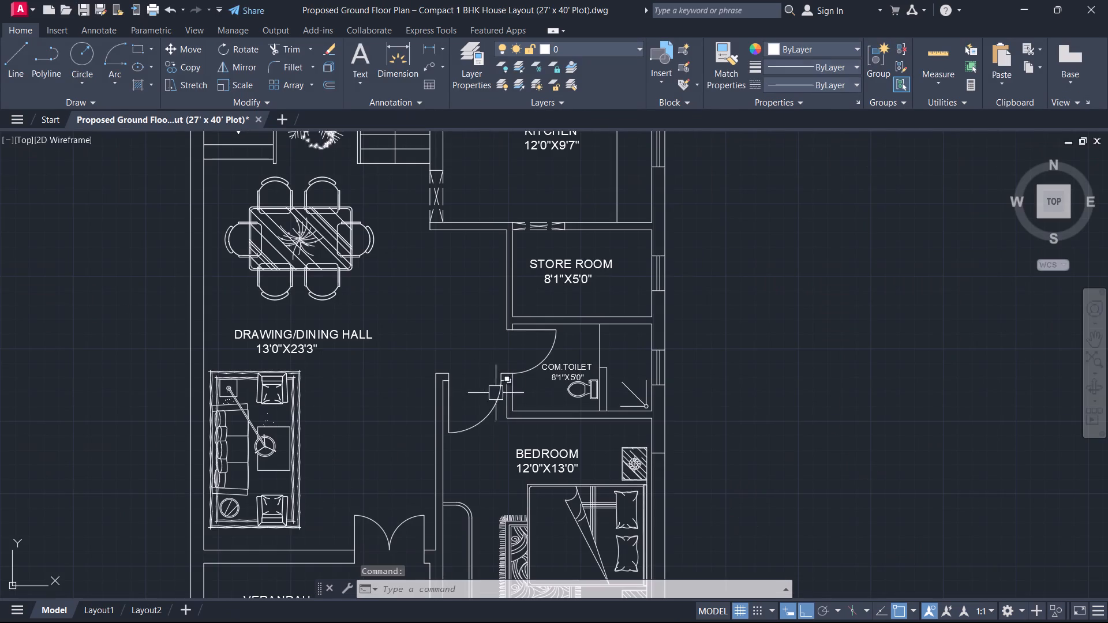
# Offset the short line across the bedroom's east wall 3' to the south to mark the window opening.
pyautogui.scroll(-2, 482, 466)
pyautogui.moveTo(482, 459); pyautogui.dragTo(484, 372, button='middle')
pyautogui.scroll(1, 476, 377)
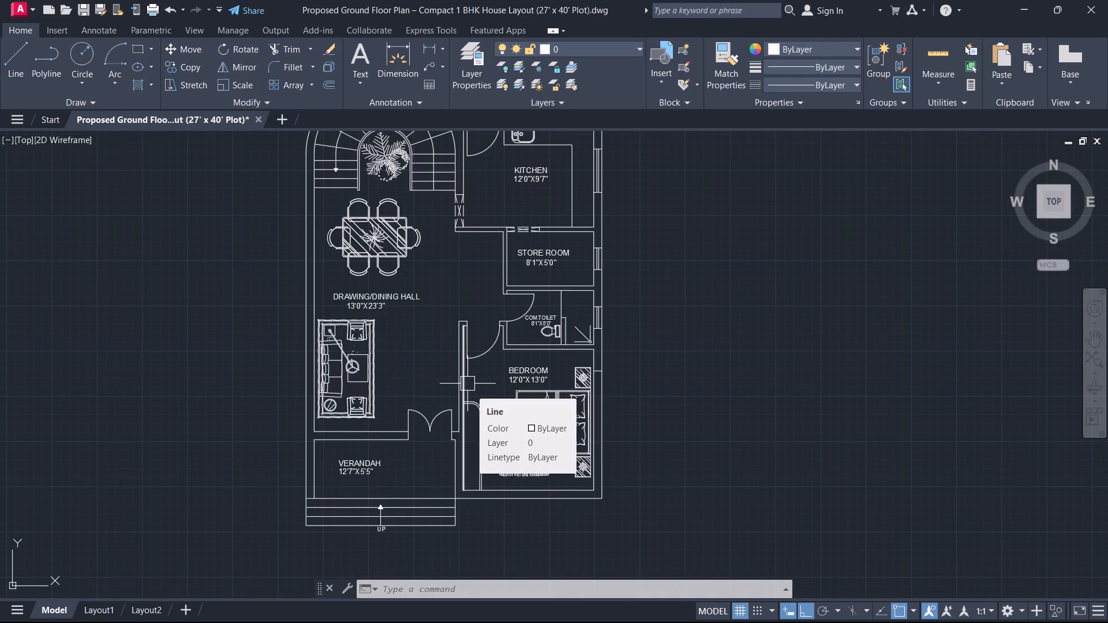
pyautogui.moveTo(663, 513); pyautogui.dragTo(400, 483, button='middle')
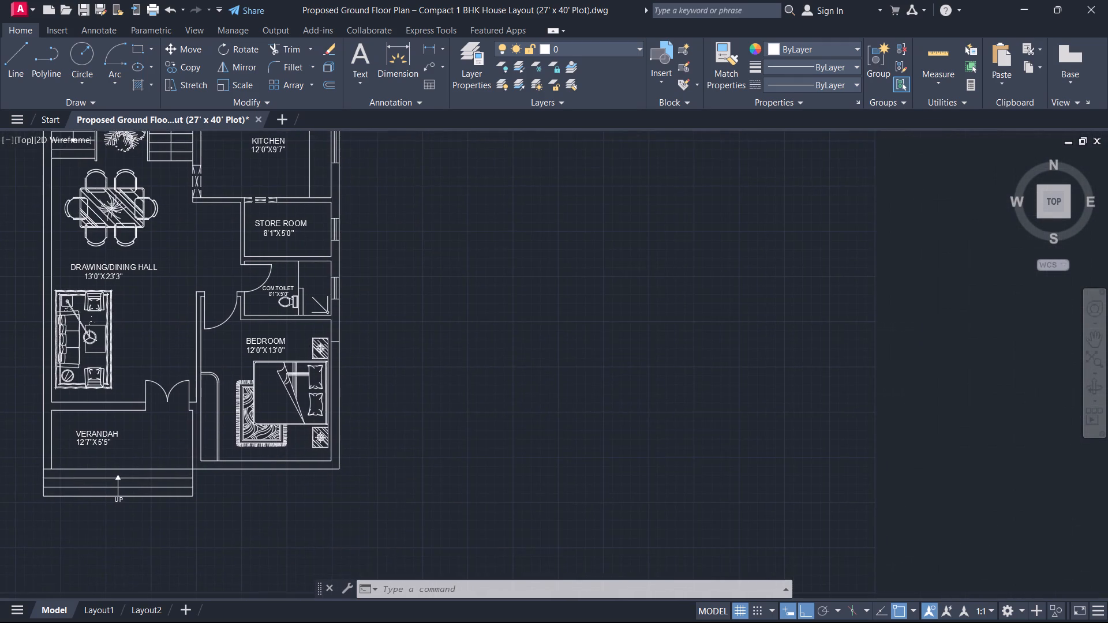
pyautogui.scroll(2, 340, 383)
pyautogui.write('O')
pyautogui.press('space')
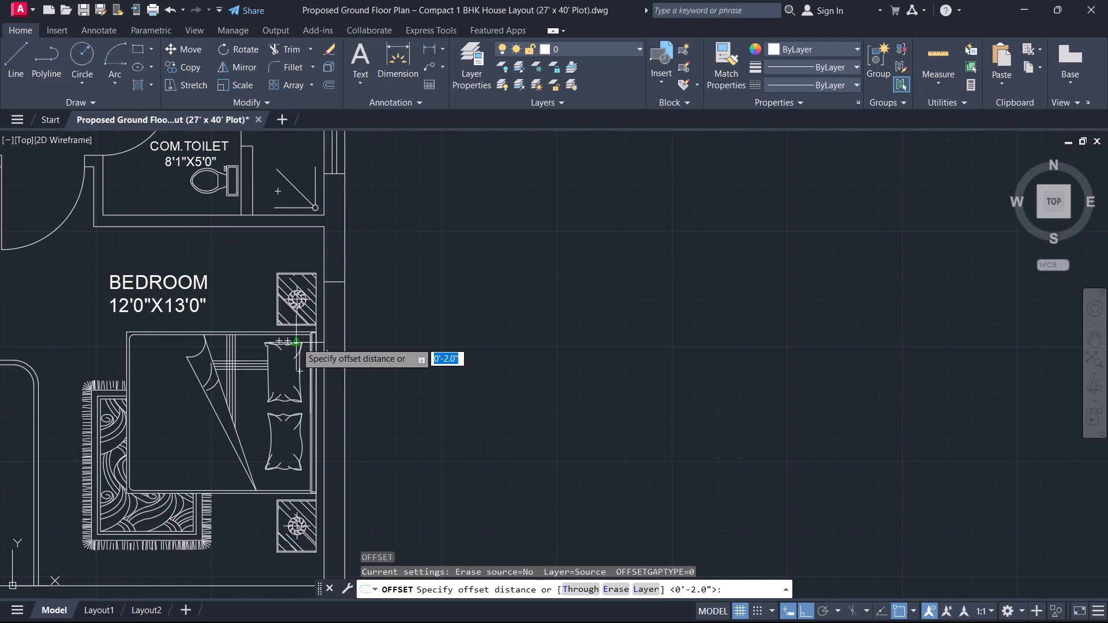
pyautogui.write("3'")
pyautogui.press('Return')
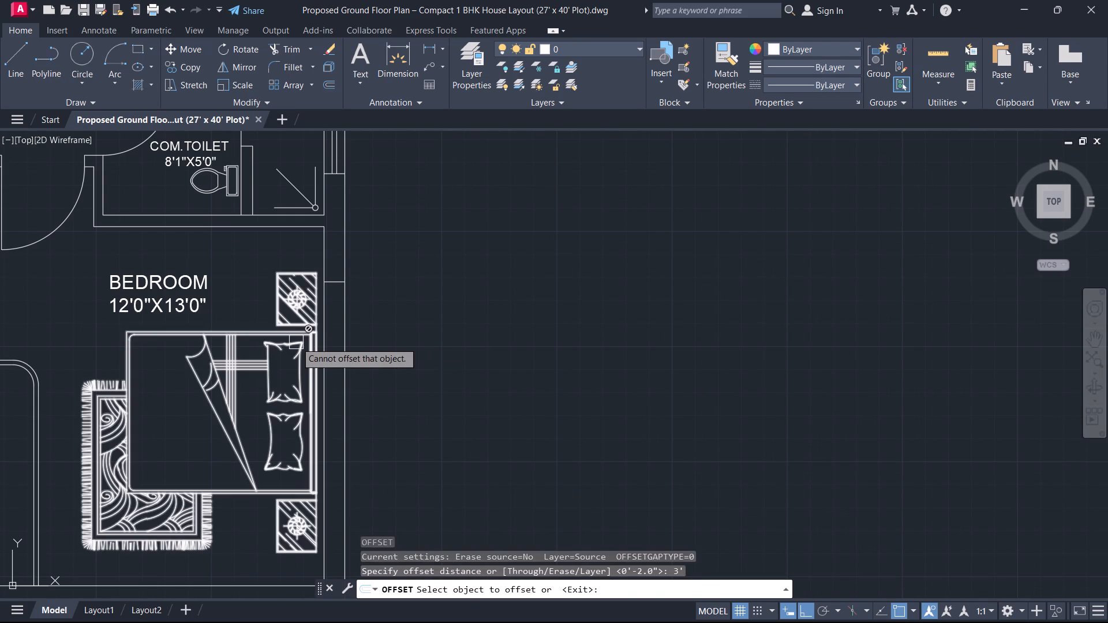
pyautogui.scroll(1, 302, 322)
pyautogui.click(351, 258)
pyautogui.click(353, 304)
pyautogui.press('Escape')
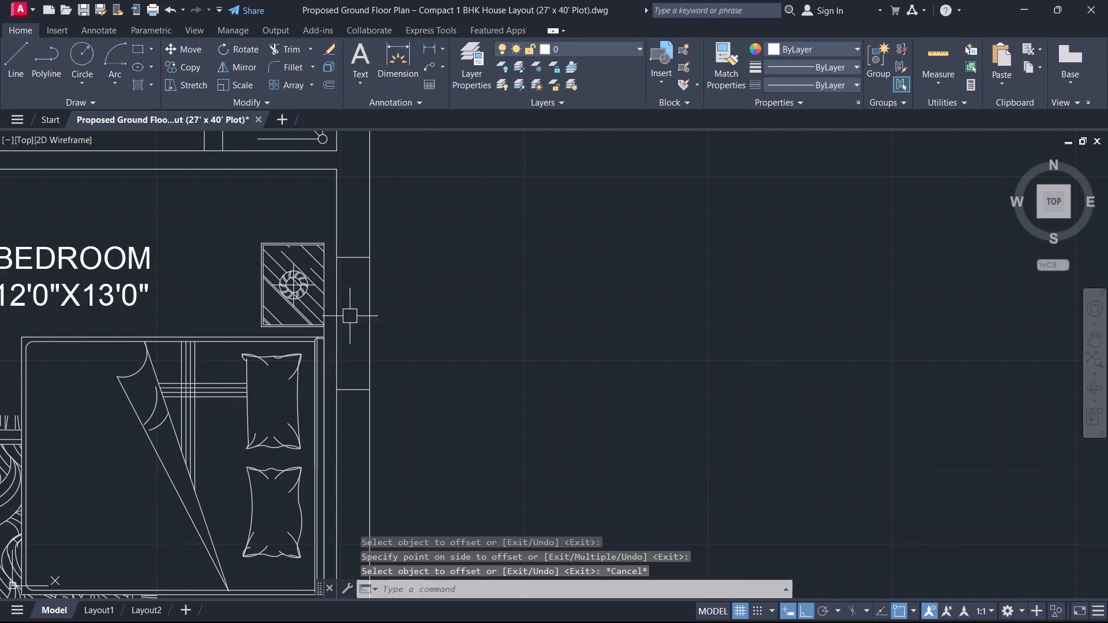
# Draw a vertical line joining the midpoints of the two jamb lines of the bedroom's east window.
pyautogui.write('L')
pyautogui.press('space')
pyautogui.click(352, 393)
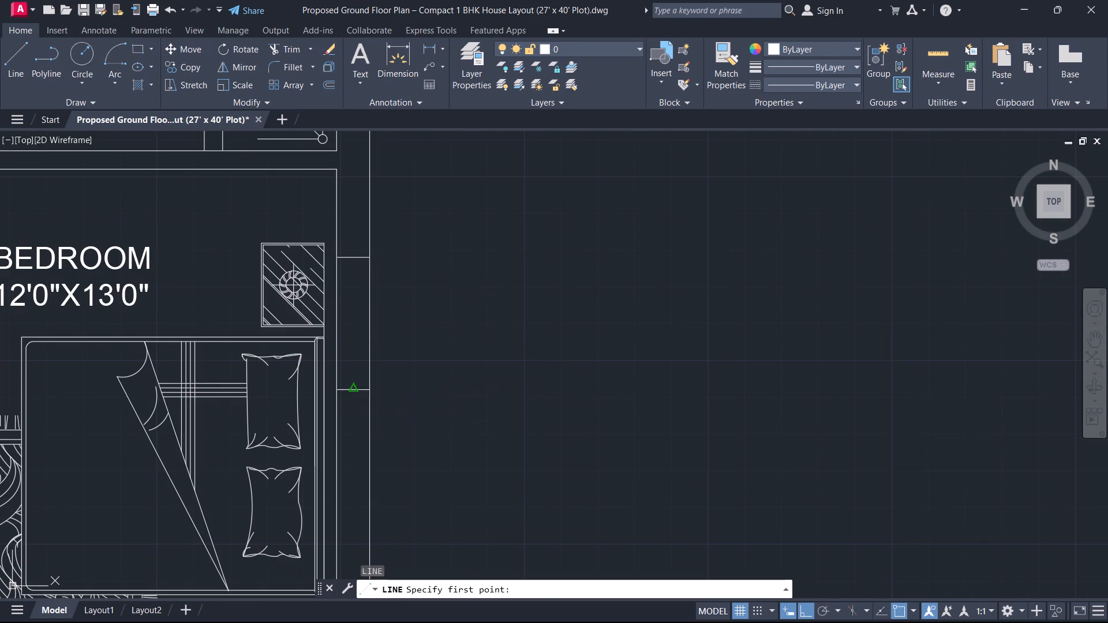
pyautogui.click(353, 262)
pyautogui.press('Escape')
# Offset the centre line of the bedroom's east window 1" to both the west and the east.
pyautogui.write('O')
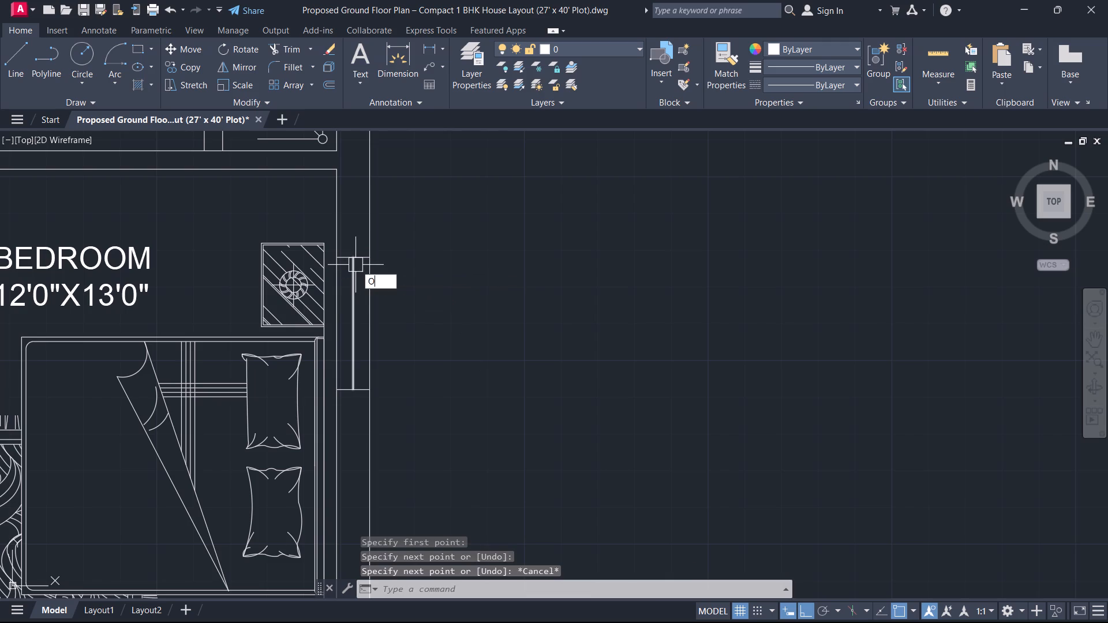
pyautogui.press('space')
pyautogui.press('1')
pyautogui.press('Return')
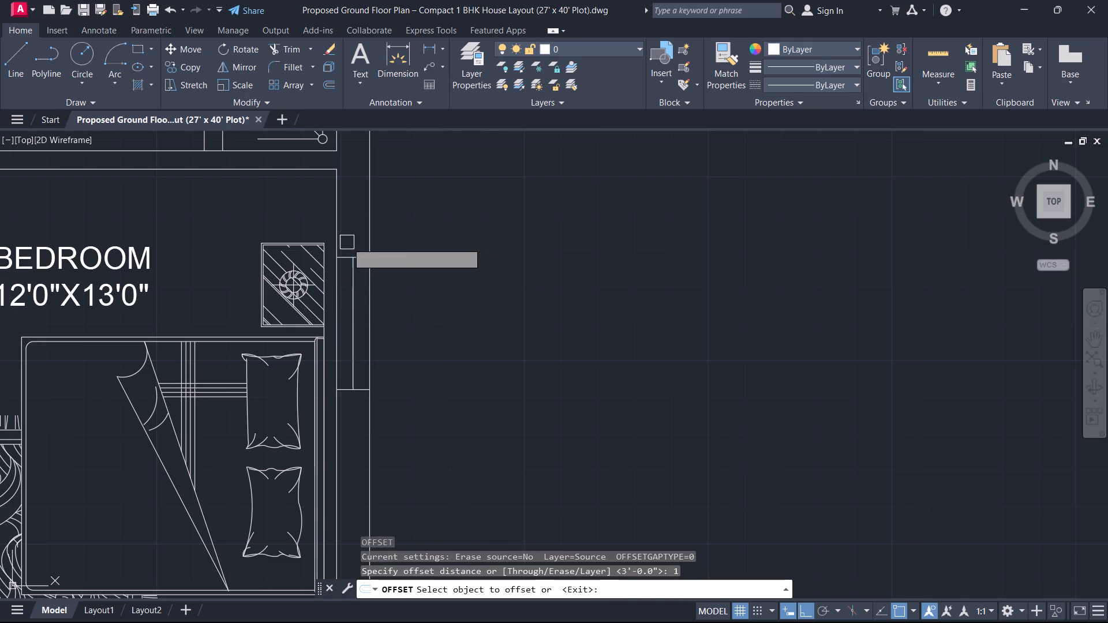
pyautogui.scroll(3, 345, 238)
pyautogui.click(372, 341)
pyautogui.click(335, 367)
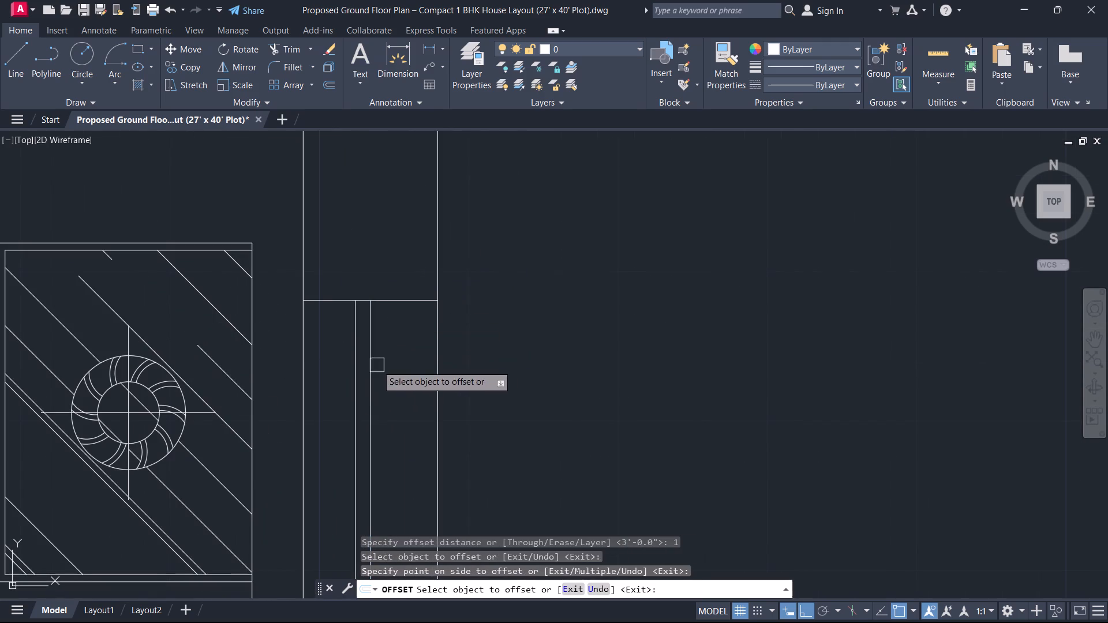
pyautogui.click(376, 365)
pyautogui.click(387, 371)
pyautogui.press('Escape')
# Delete the centre line of the bedroom's east window, keeping the two offset lines.
pyautogui.click(373, 375)
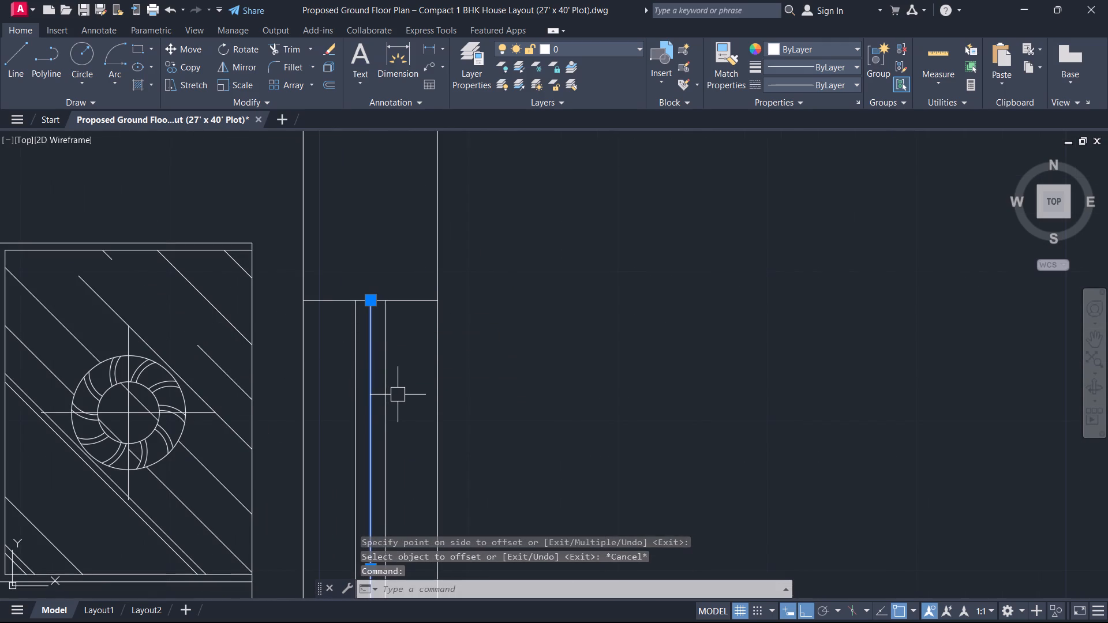
pyautogui.press('Delete')
# Draw a short line across the bedroom's south wall from the midpoint of its inner face to the outer face.
pyautogui.scroll(-5, 397, 393)
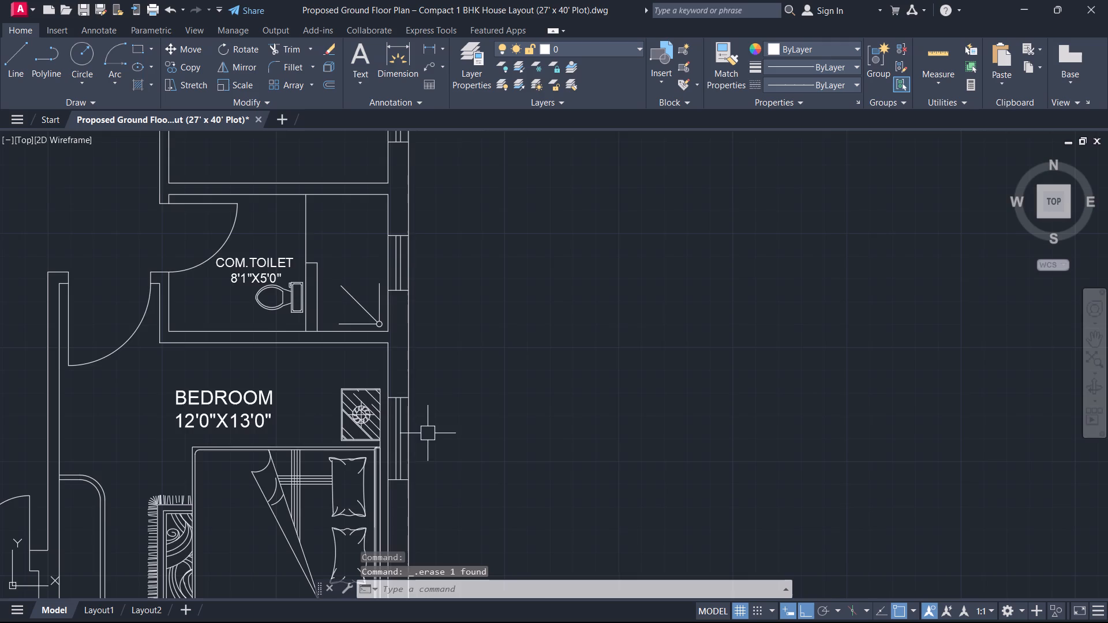
pyautogui.moveTo(428, 433); pyautogui.dragTo(567, 244, button='middle')
pyautogui.scroll(-1, 428, 431)
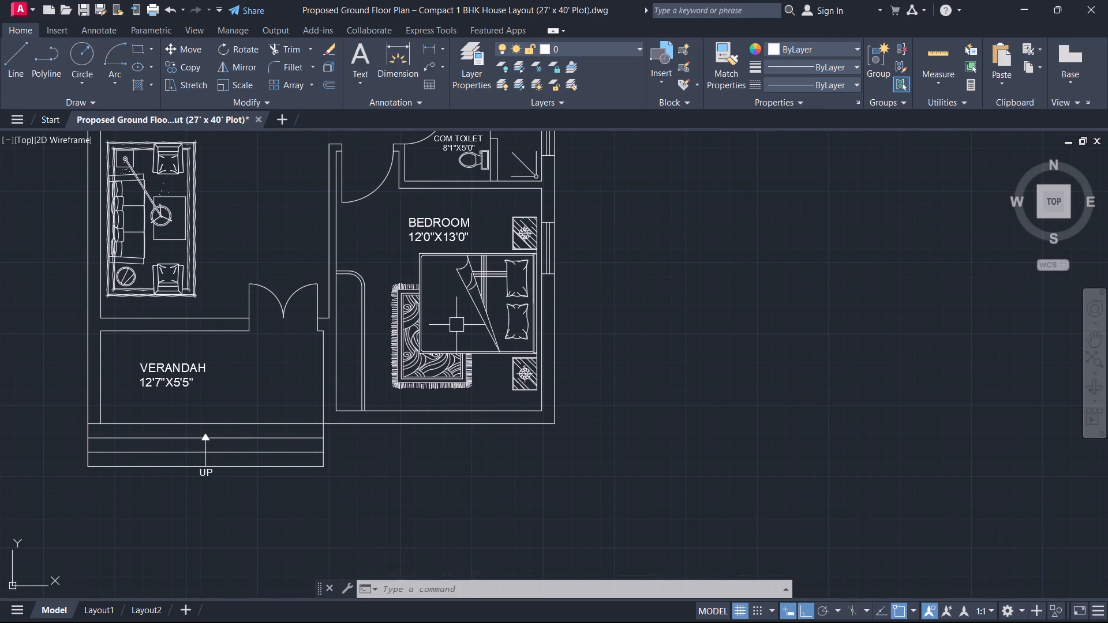
pyautogui.scroll(1, 431, 365)
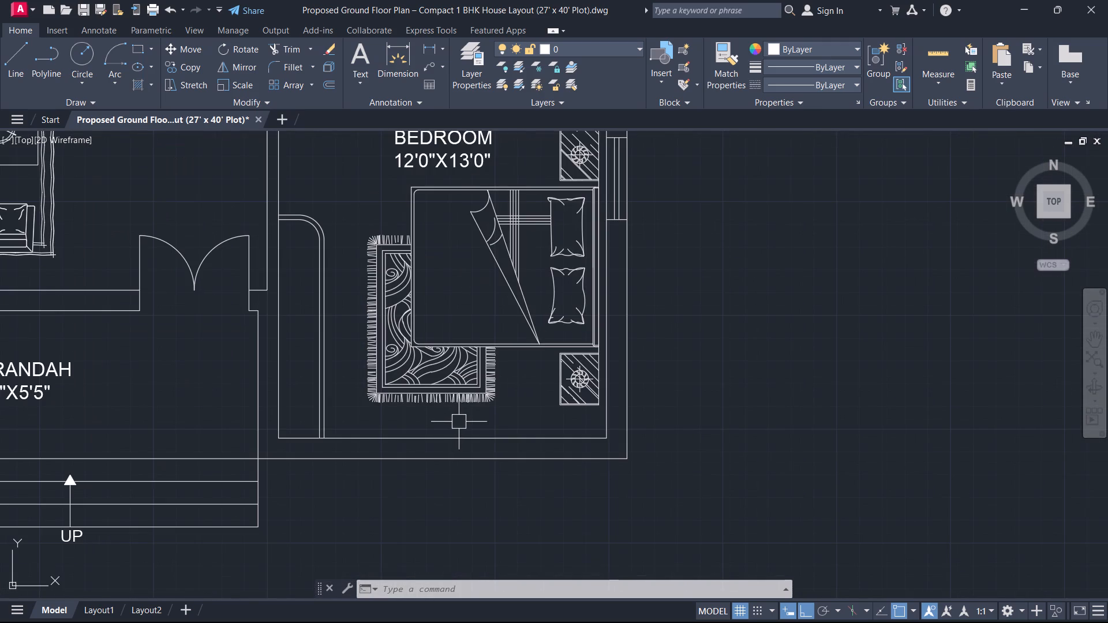
pyautogui.press('l')
pyautogui.press('space')
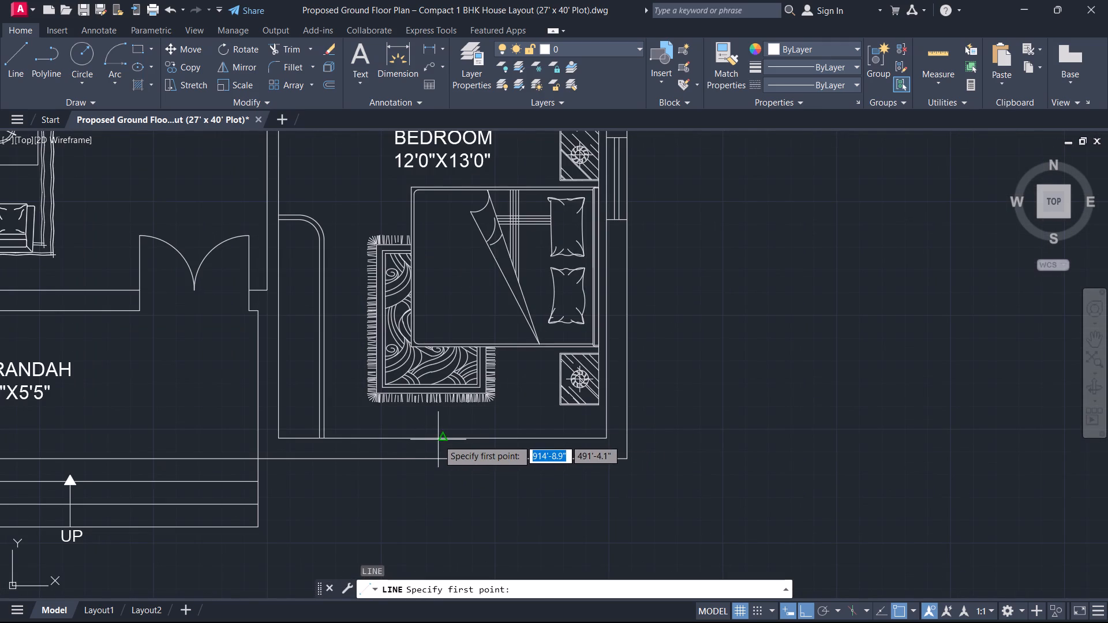
pyautogui.click(438, 440)
pyautogui.click(446, 459)
pyautogui.press('Escape')
# Offset the short line across the bedroom's south wall 2' to both the west and the east.
pyautogui.write('O')
pyautogui.press('space')
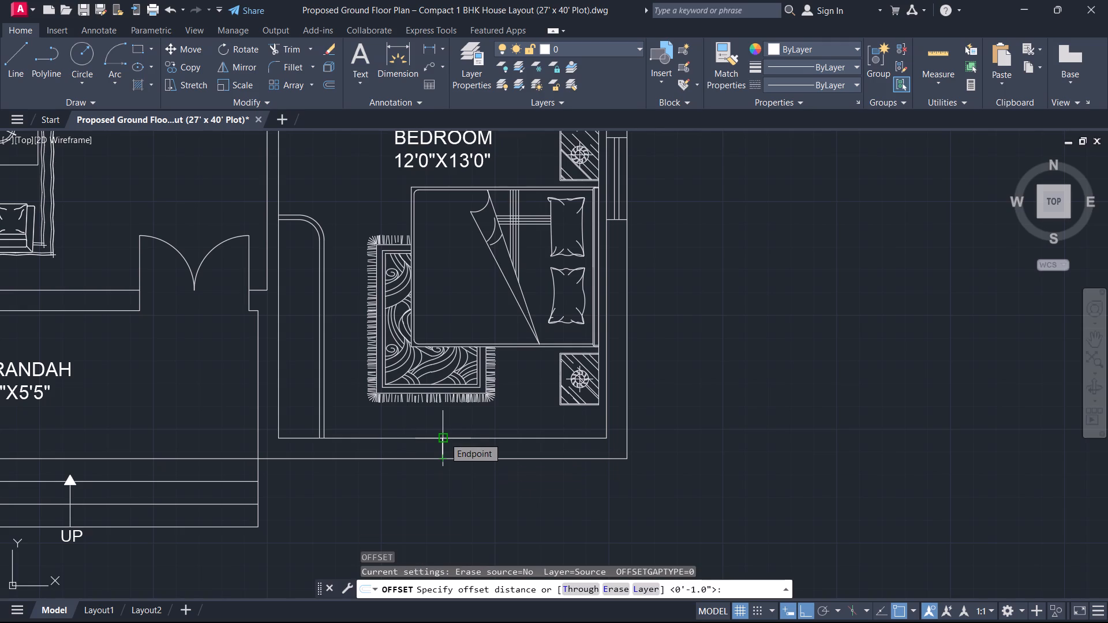
pyautogui.write("2'")
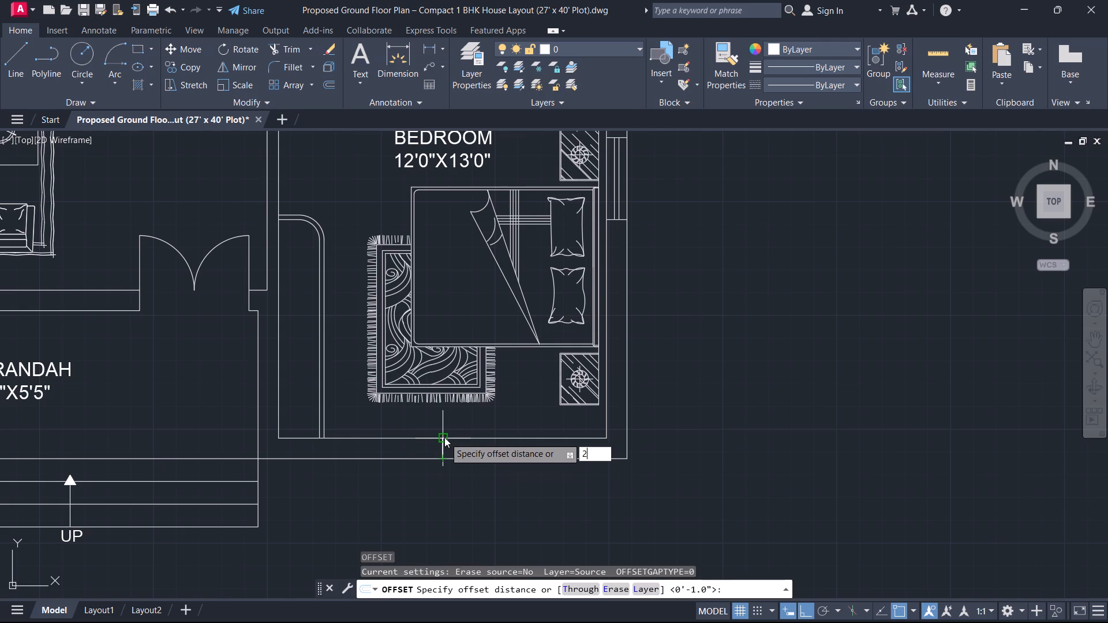
pyautogui.press('Return')
pyautogui.scroll(3, 416, 430)
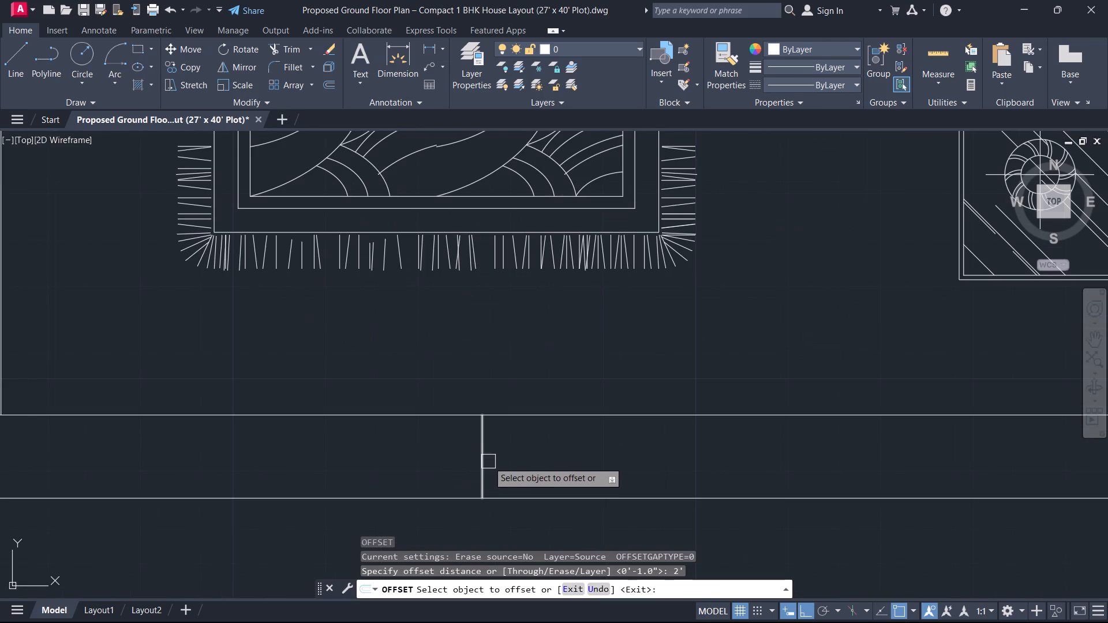
pyautogui.click(484, 458)
pyautogui.click(317, 441)
pyautogui.click(481, 459)
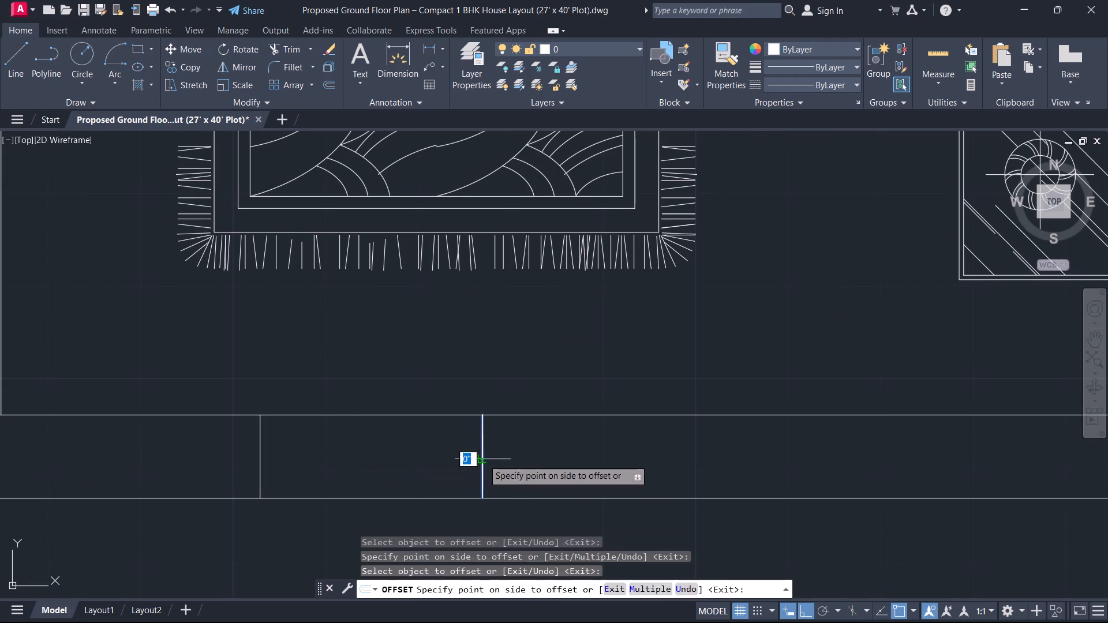
pyautogui.click(568, 471)
pyautogui.press('Escape')
# Delete the middle line across the bedroom's south wall, keeping the two offset jamb lines.
pyautogui.moveTo(516, 460); pyautogui.dragTo(504, 460)
pyautogui.click(471, 464)
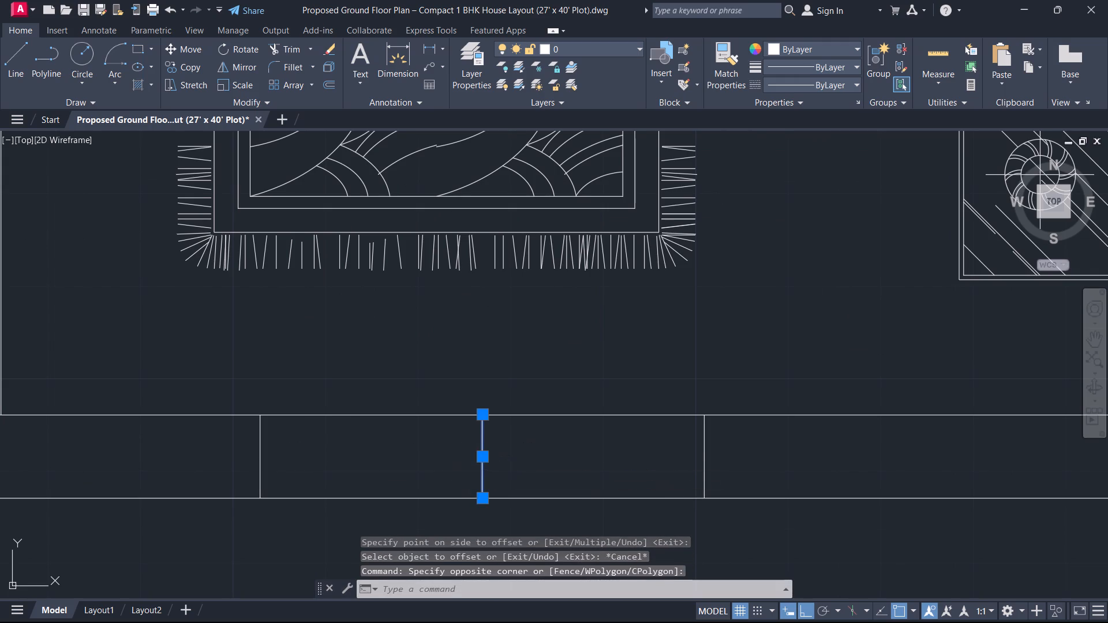
pyautogui.press('Delete')
# Draw a horizontal line joining the midpoints of the two jamb lines of the bedroom's south window.
pyautogui.write('L')
pyautogui.press('space')
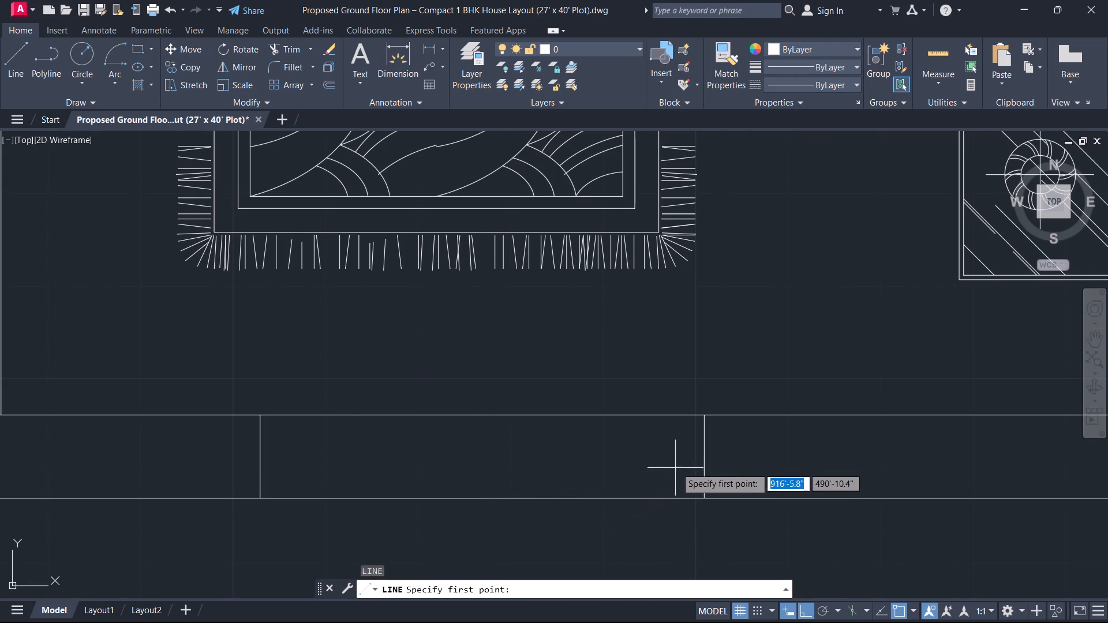
pyautogui.click(699, 456)
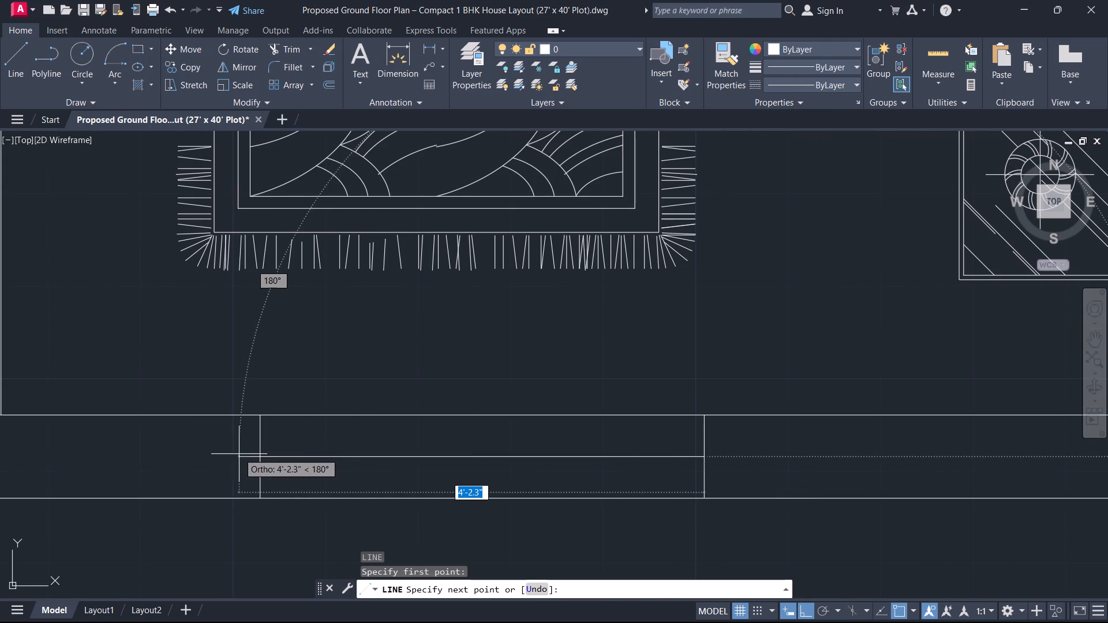
pyautogui.click(258, 453)
pyautogui.press('Escape')
# Offset the centre line of the bedroom's south window 1" to both the north and the south.
pyautogui.write('O')
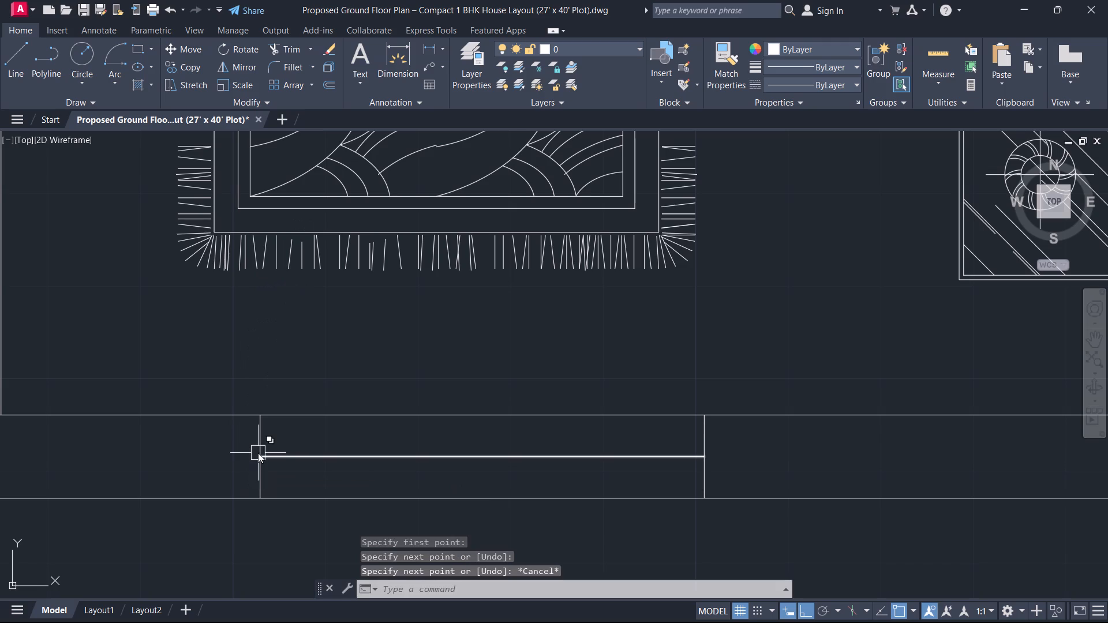
pyautogui.press('space')
pyautogui.press('1')
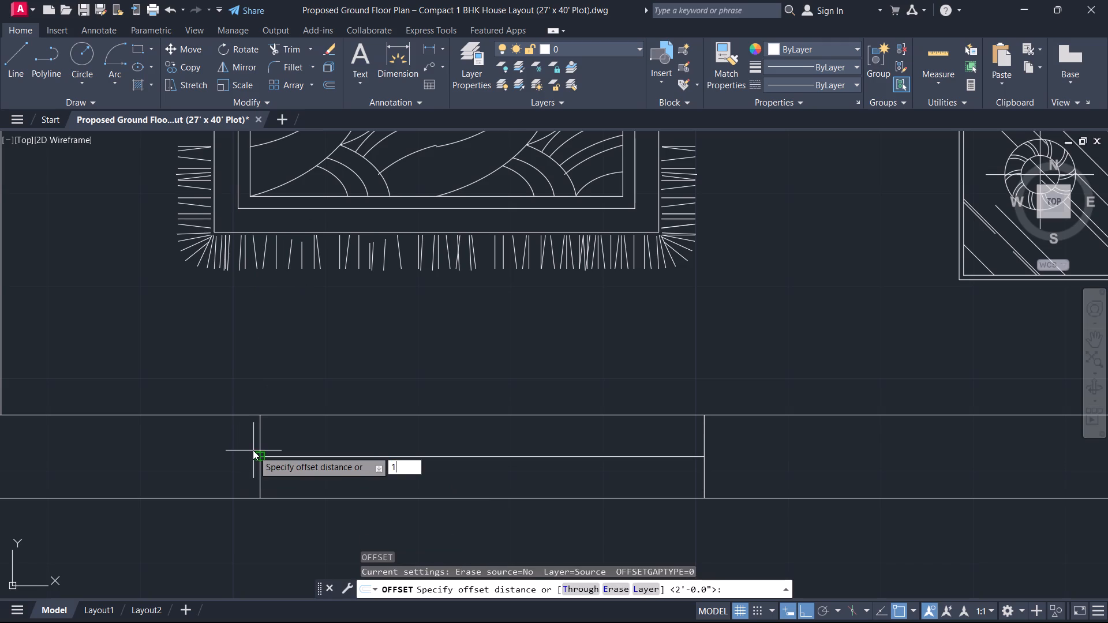
pyautogui.press('Return')
pyautogui.click(306, 459)
pyautogui.click(308, 428)
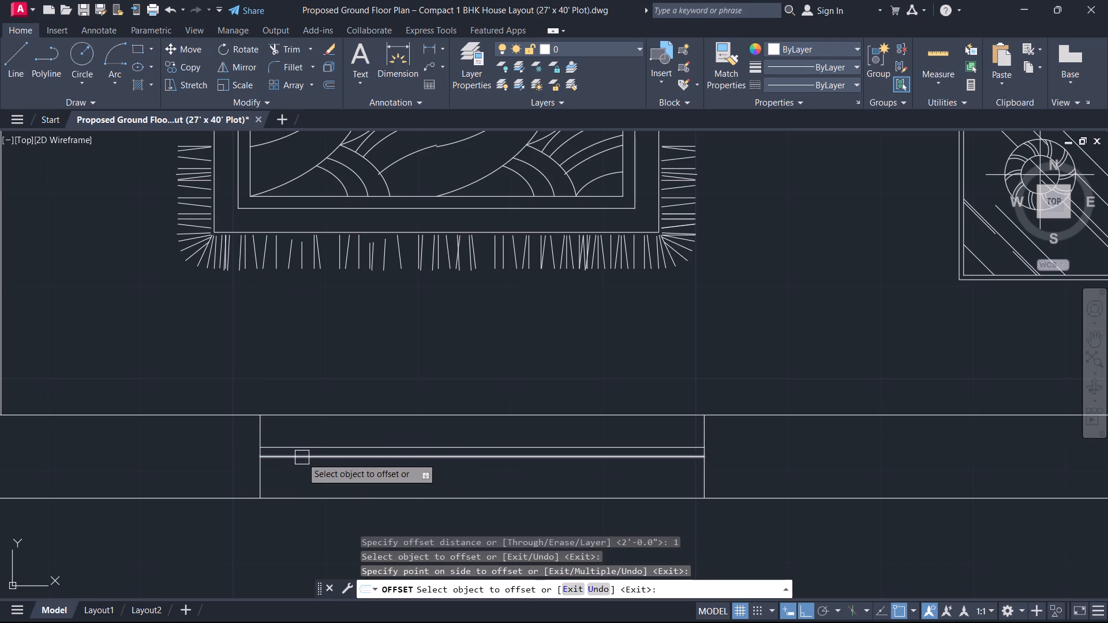
pyautogui.click(302, 457)
pyautogui.click(298, 468)
pyautogui.press('Escape')
# Delete the centre line of the bedroom's south window, keeping the two offset lines.
pyautogui.scroll(3, 297, 456)
pyautogui.click(297, 456)
pyautogui.click(244, 471)
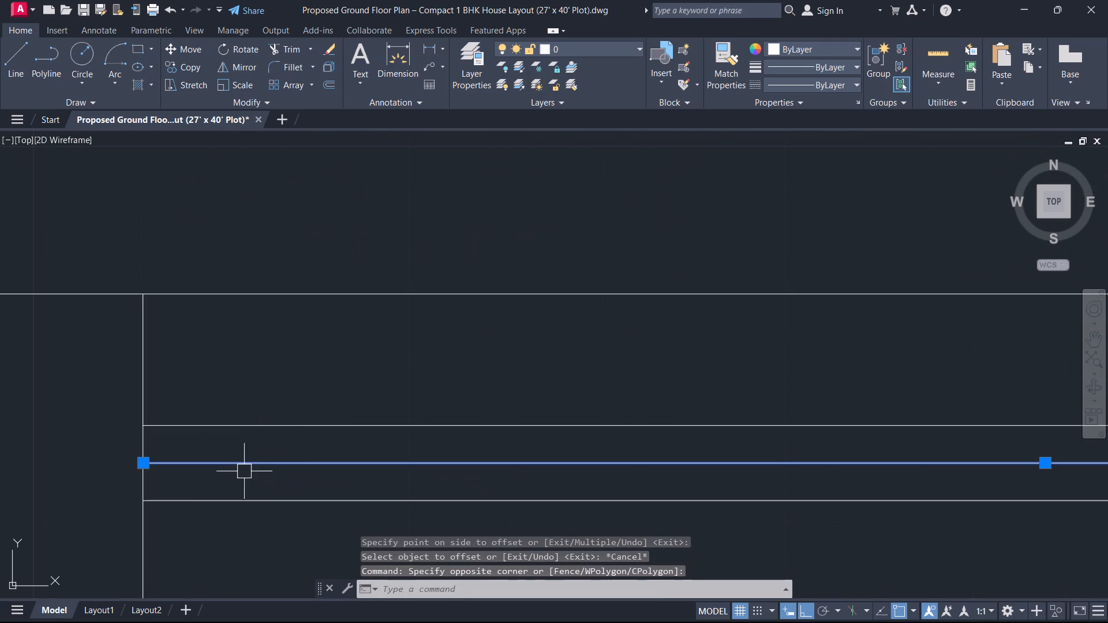
pyautogui.press('Delete')
# Hatch the inside of the round-cornered strip along the bedroom's west wall with the NET pattern.
pyautogui.scroll(1, 256, 468)
pyautogui.scroll(-5, 256, 468)
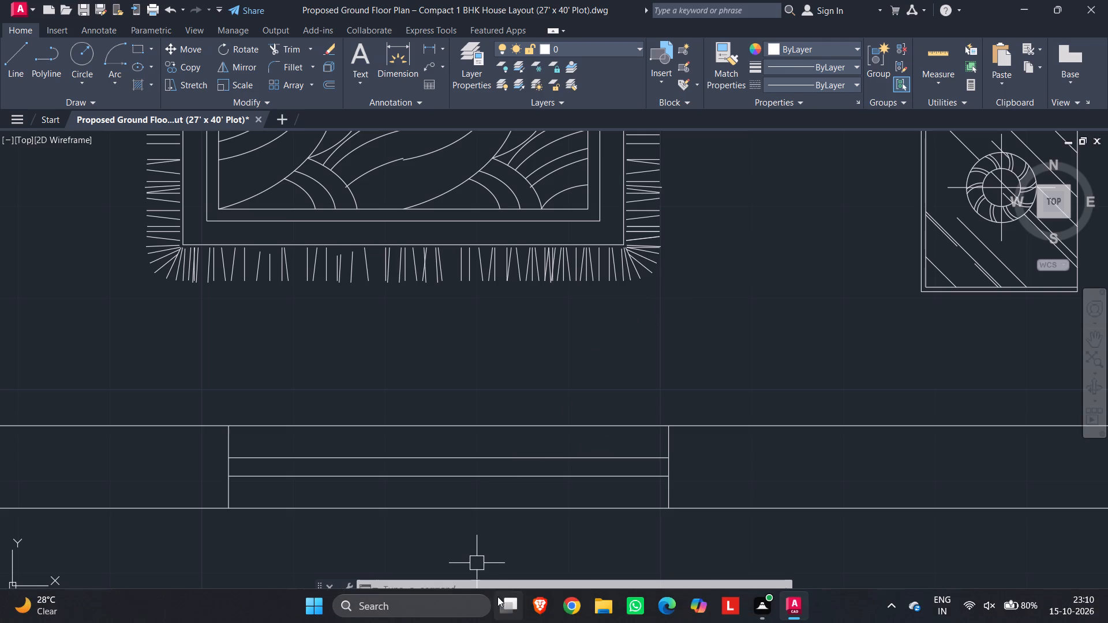
pyautogui.scroll(-3, 258, 339)
pyautogui.moveTo(285, 383); pyautogui.dragTo(455, 532, button='middle')
pyautogui.scroll(1, 384, 433)
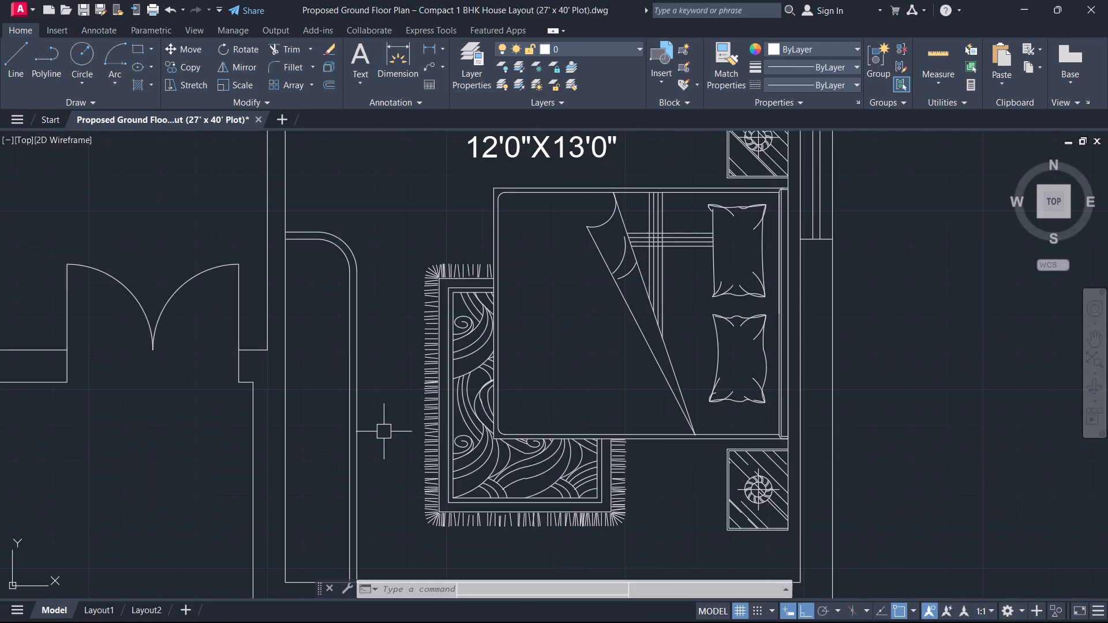
pyautogui.click(136, 87)
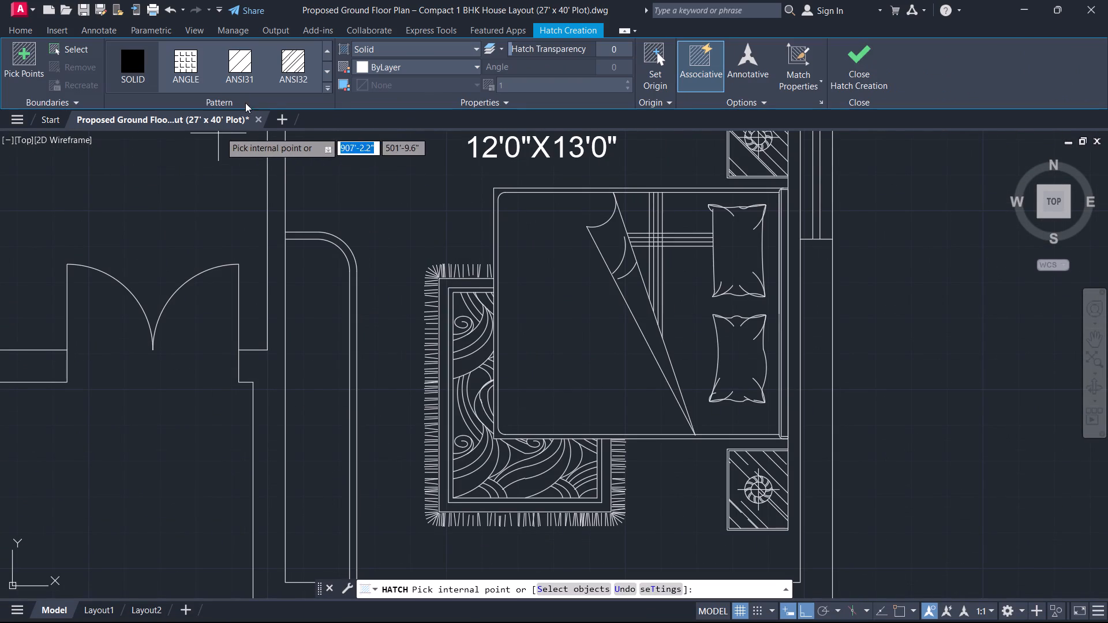
pyautogui.click(334, 87)
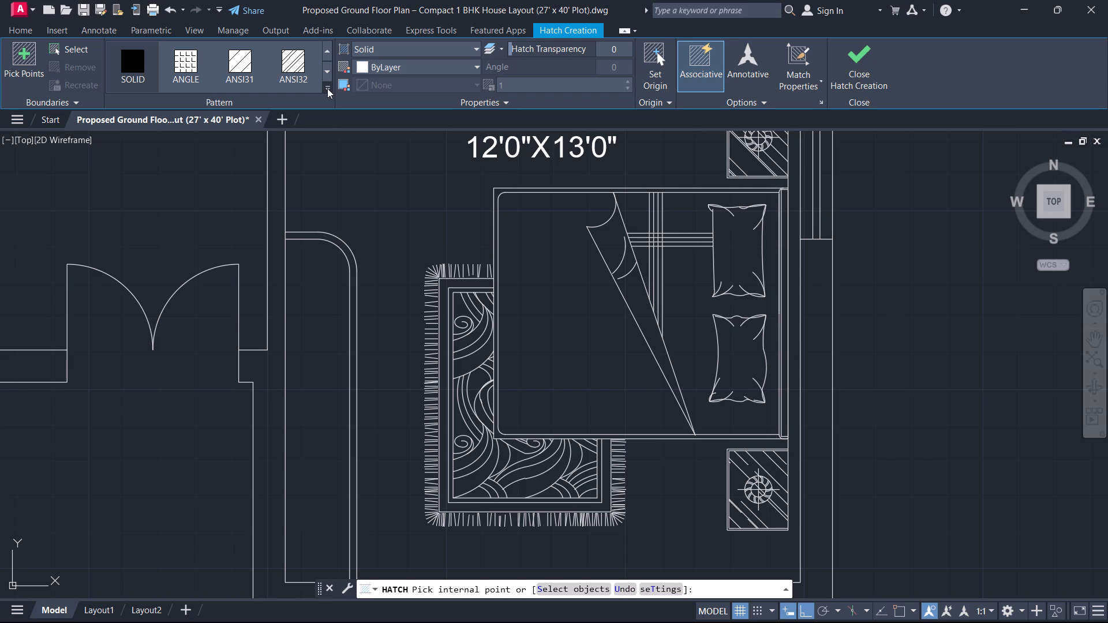
pyautogui.click(327, 88)
pyautogui.scroll(-1, 276, 163)
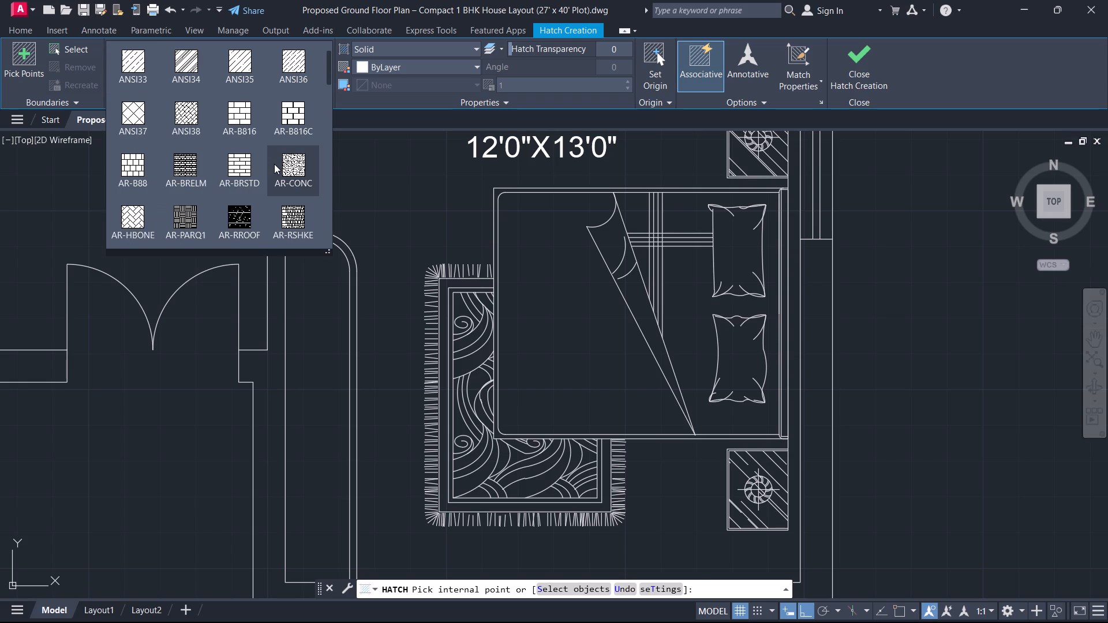
pyautogui.scroll(-2, 243, 157)
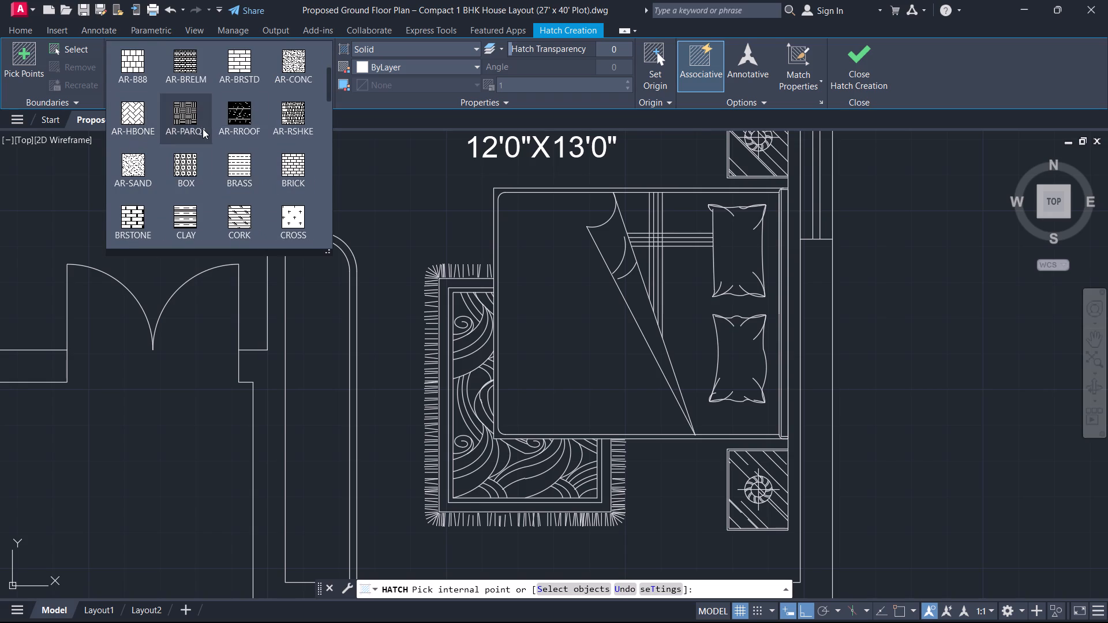
pyautogui.scroll(-4, 214, 160)
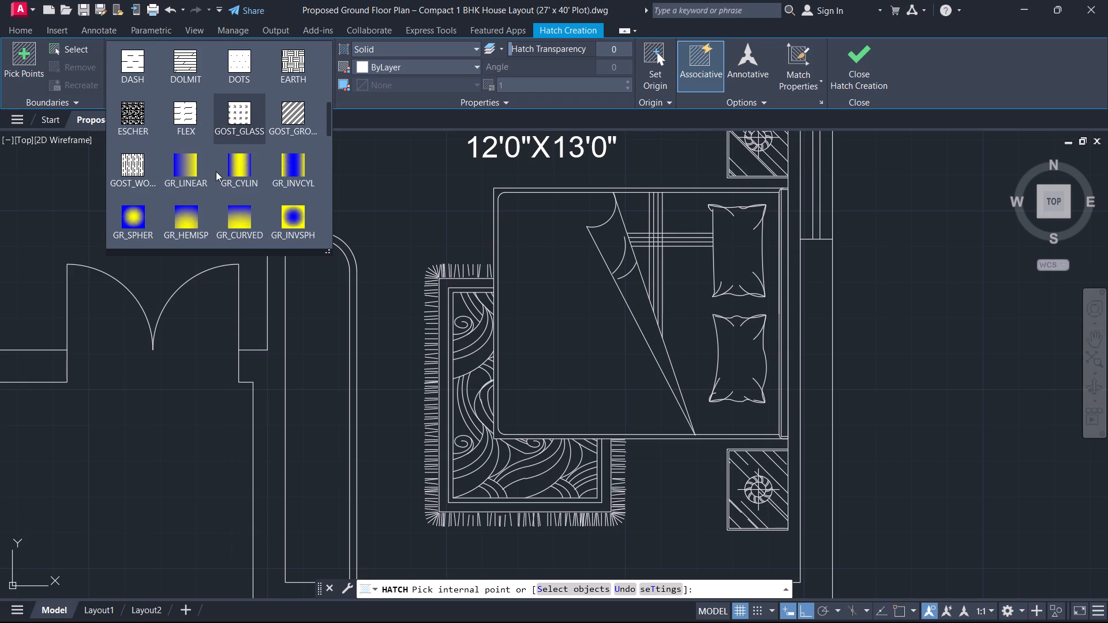
pyautogui.scroll(-4, 216, 171)
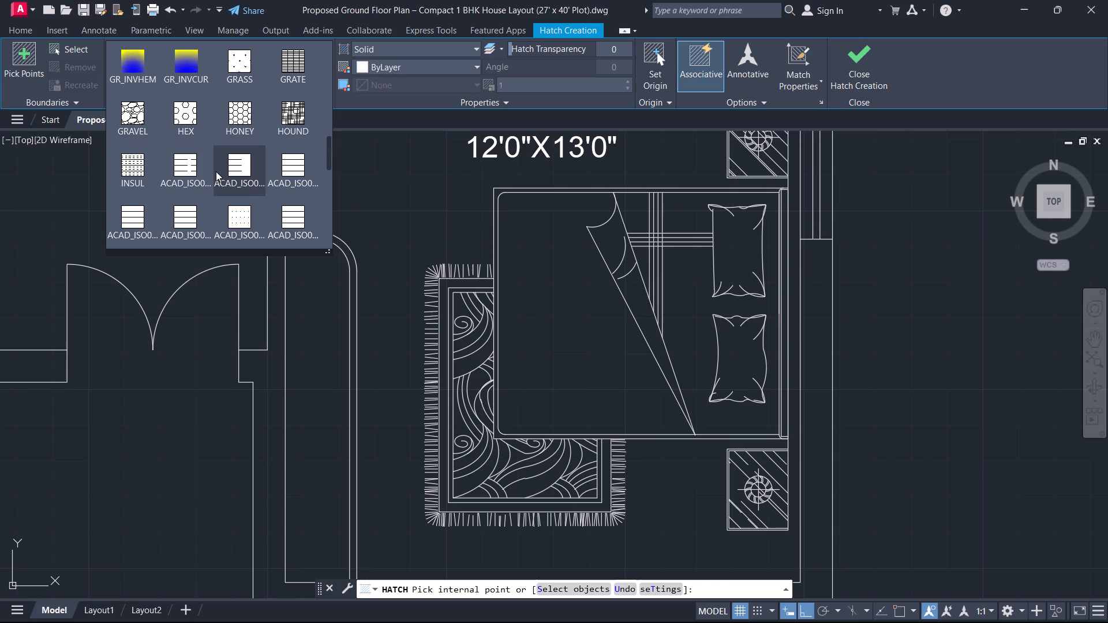
pyautogui.scroll(-2, 216, 171)
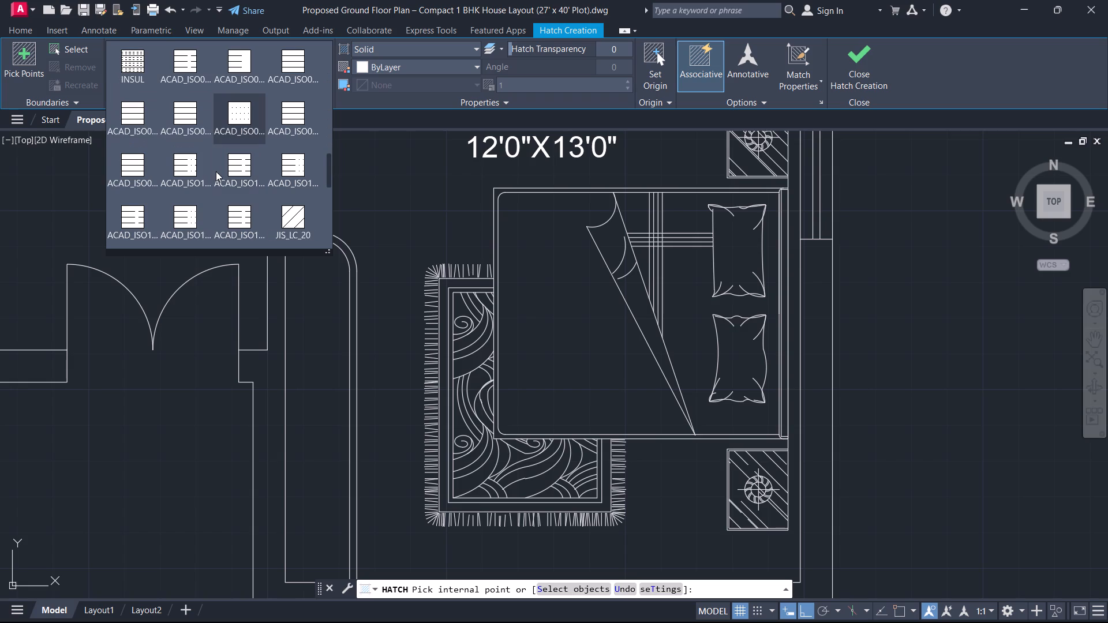
pyautogui.scroll(-2, 216, 171)
pyautogui.scroll(1, 216, 171)
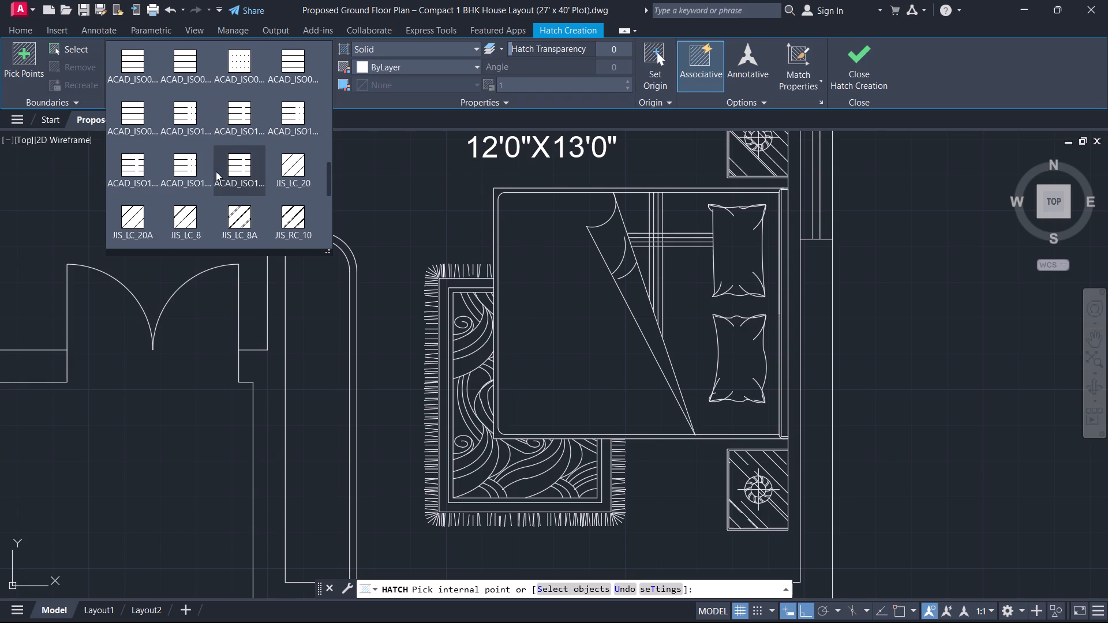
pyautogui.scroll(-1, 216, 171)
pyautogui.moveTo(216, 171); pyautogui.dragTo(208, 172, button='middle')
pyautogui.scroll(-2, 208, 172)
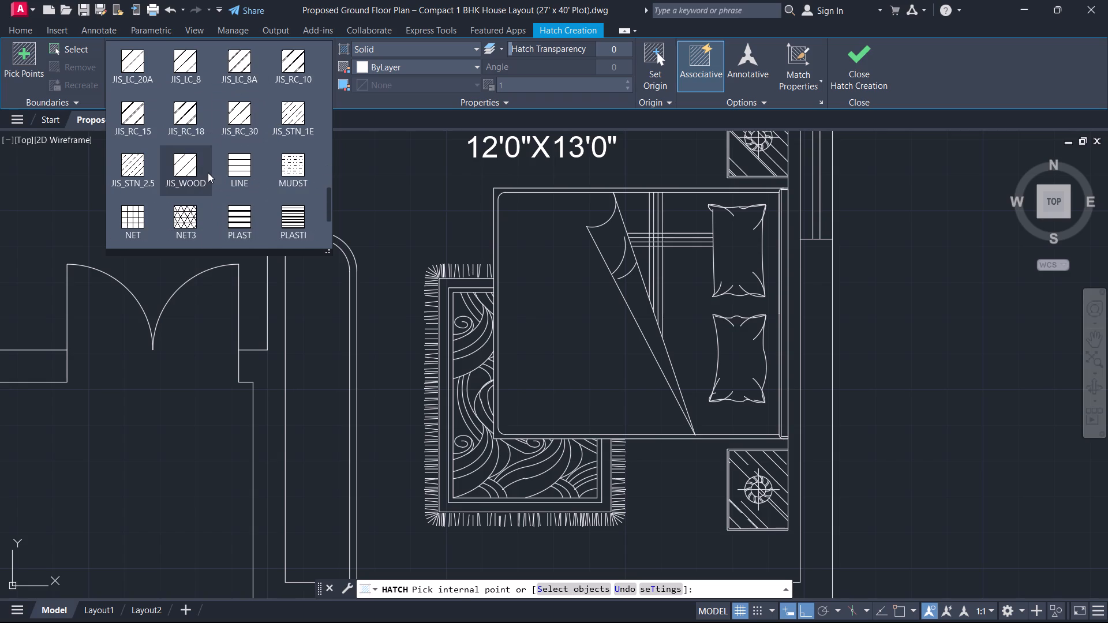
pyautogui.scroll(-2, 208, 172)
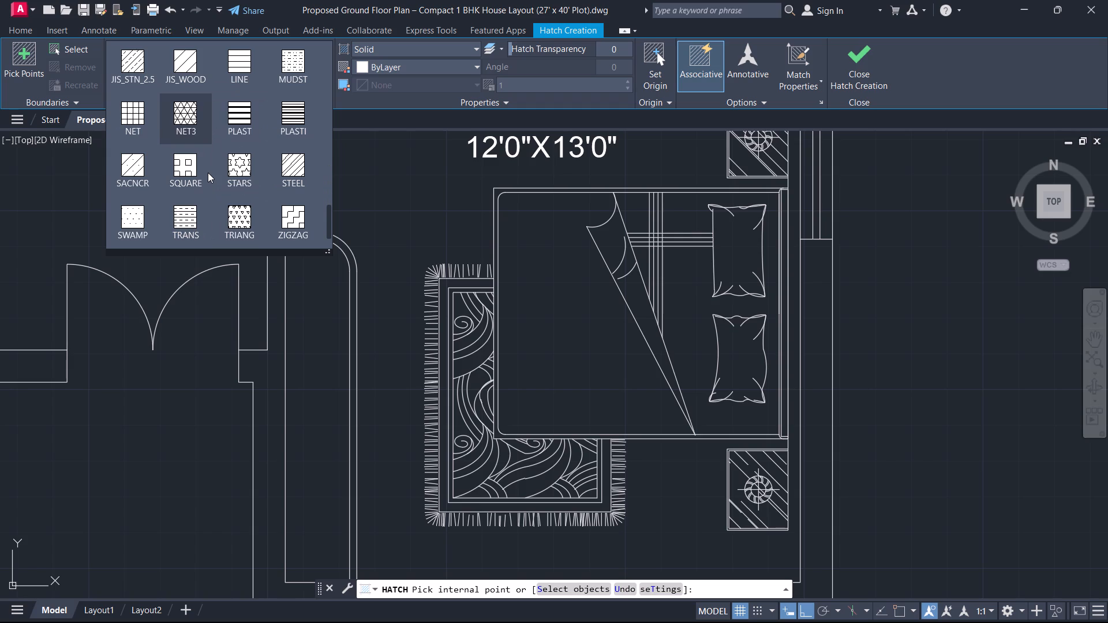
pyautogui.scroll(1, 204, 165)
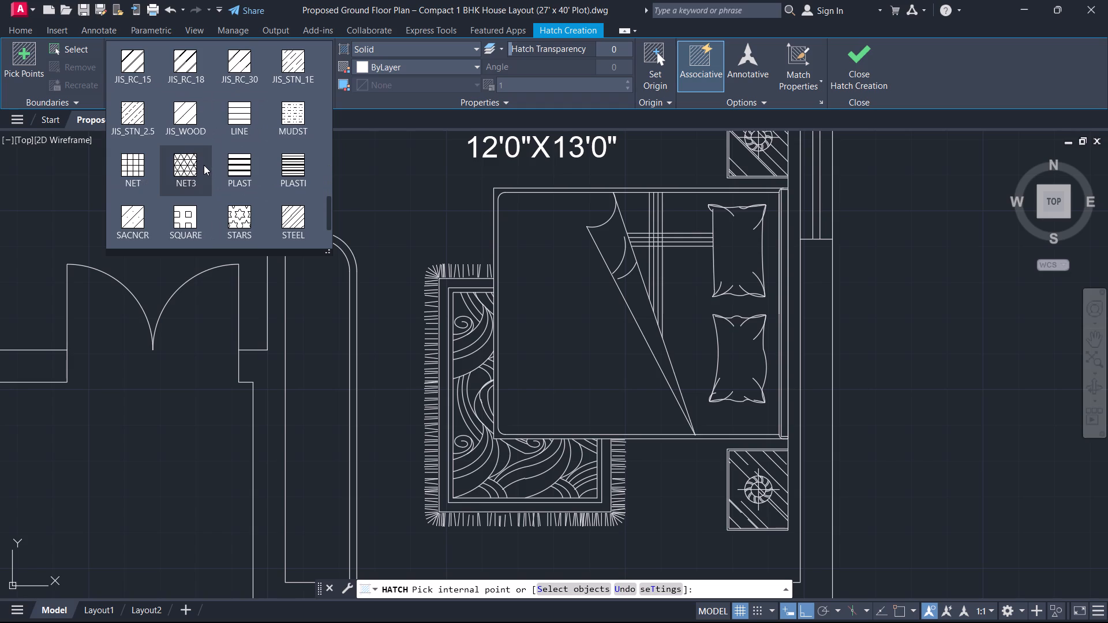
pyautogui.click(125, 171)
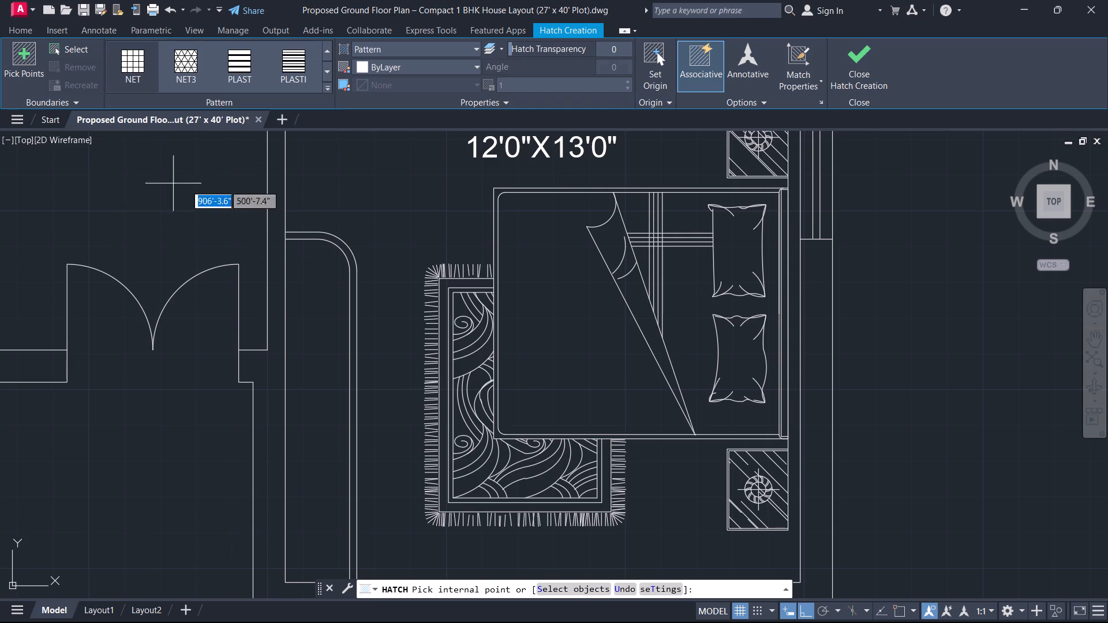
pyautogui.scroll(-1, 328, 348)
pyautogui.click(326, 364)
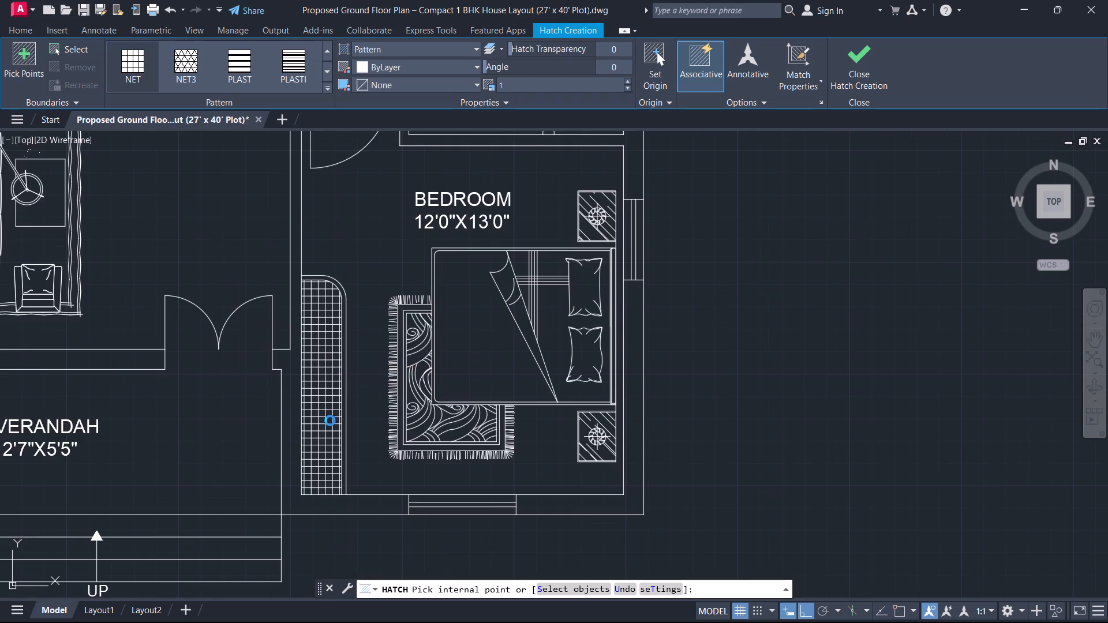
pyautogui.scroll(2, 331, 423)
pyautogui.press('Escape')
# Set the angle of the NET hatch in the strip along the bedroom's west wall to 45.
pyautogui.click(304, 378)
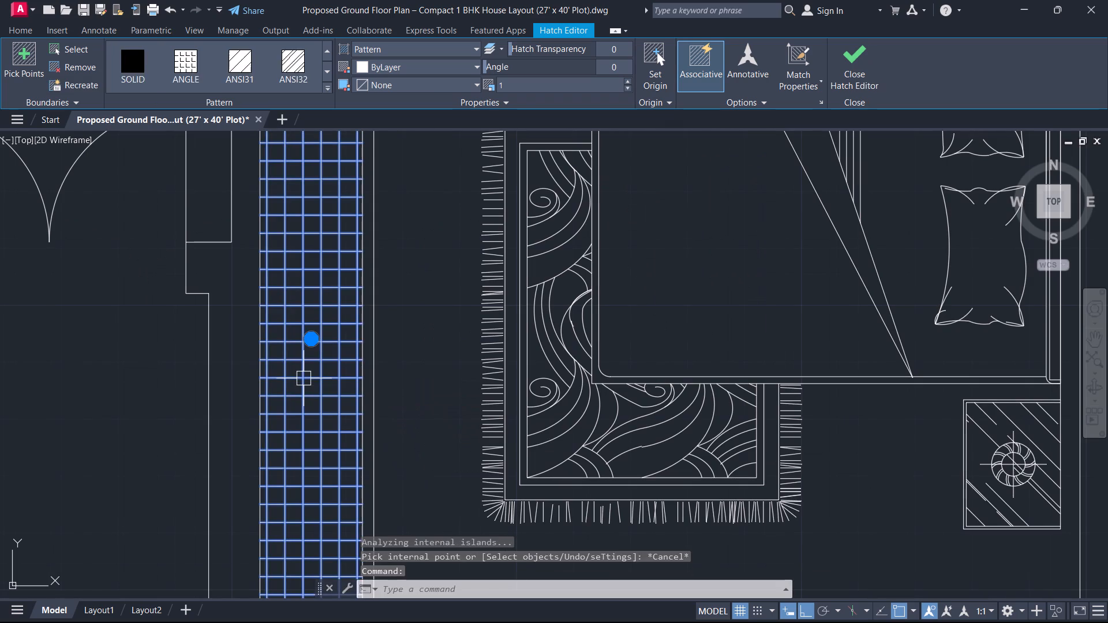
pyautogui.scroll(-4, 304, 378)
pyautogui.scroll(5, 304, 378)
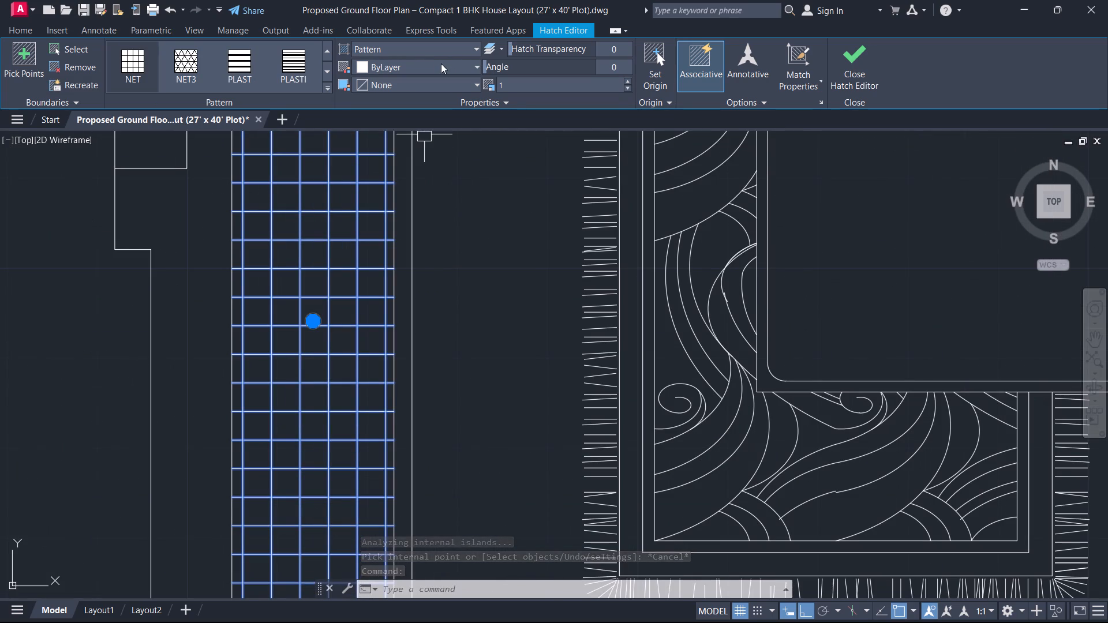
pyautogui.click(438, 47)
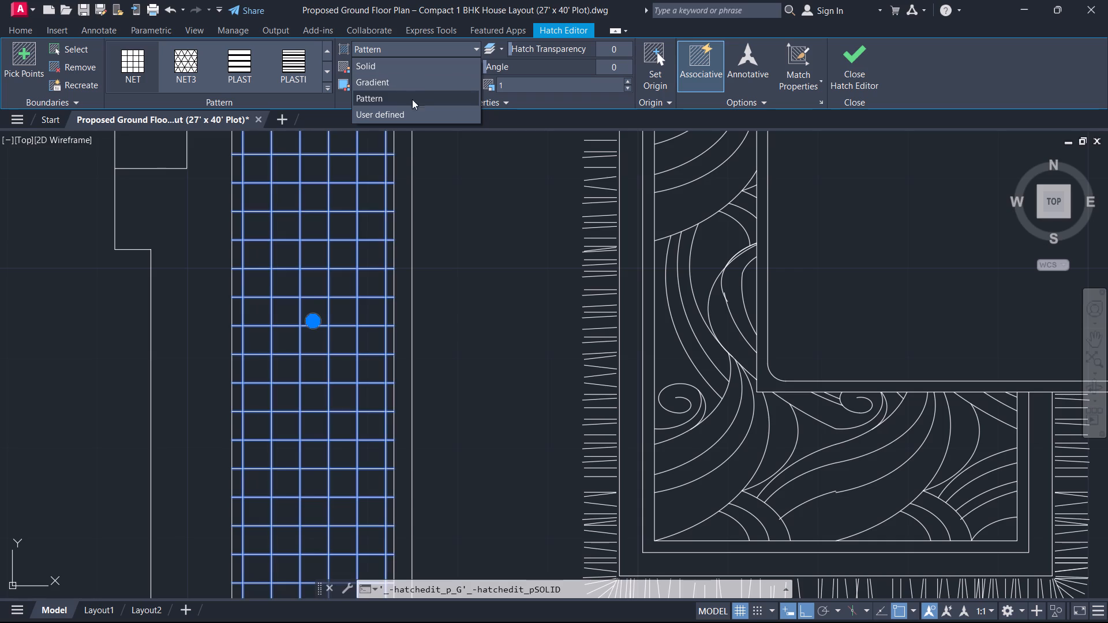
pyautogui.click(471, 46)
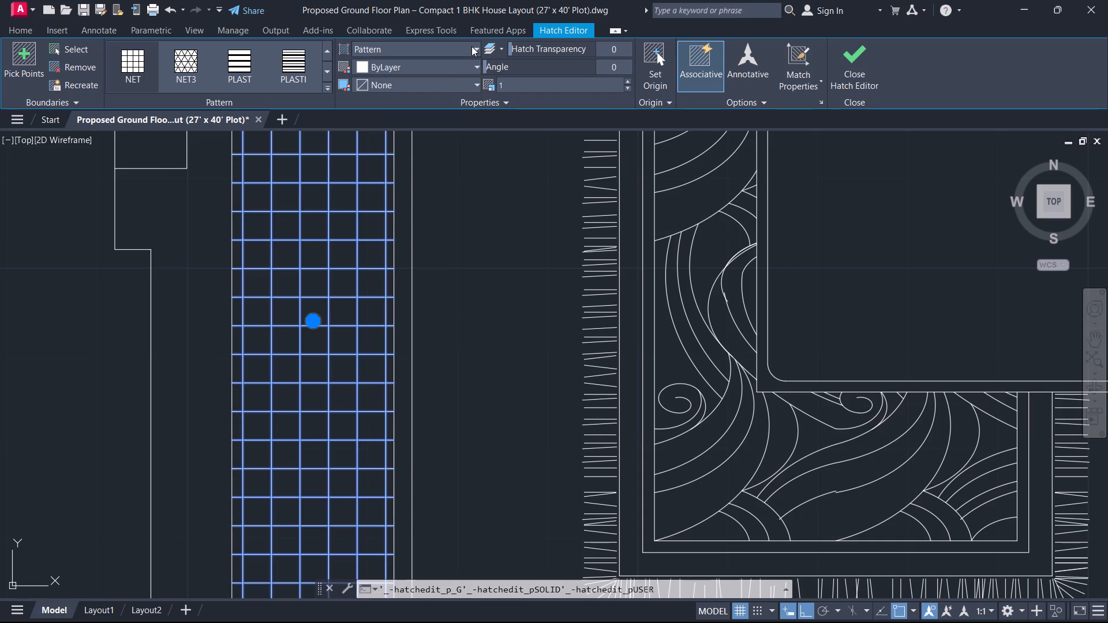
pyautogui.moveTo(583, 68); pyautogui.dragTo(608, 70)
pyautogui.moveTo(608, 70); pyautogui.dragTo(618, 70)
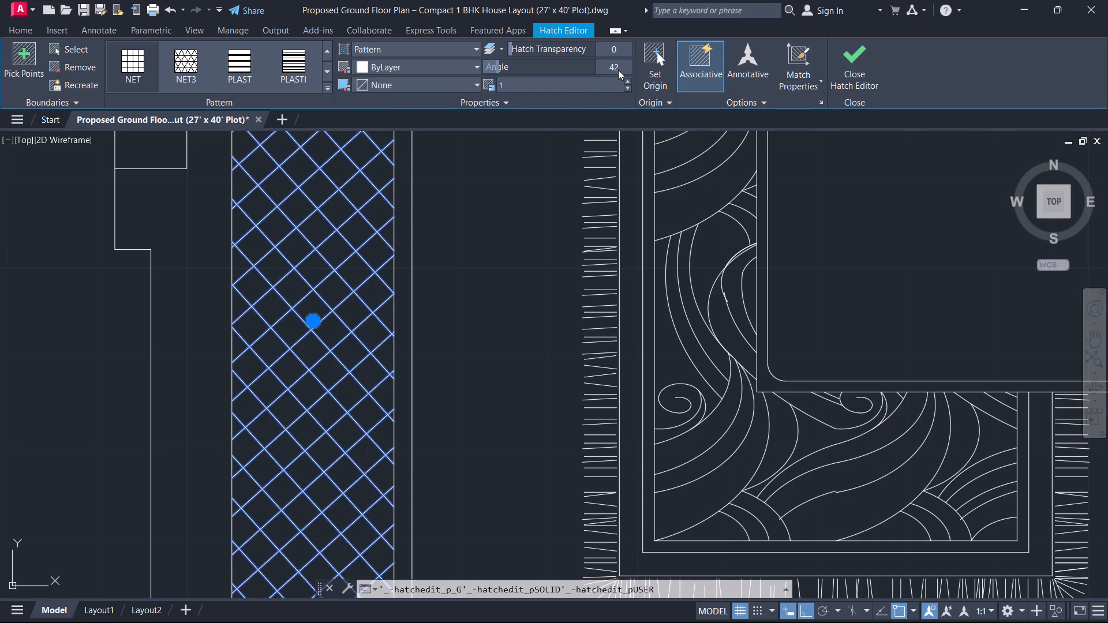
pyautogui.click(621, 70)
pyautogui.write('45')
pyautogui.press('Return')
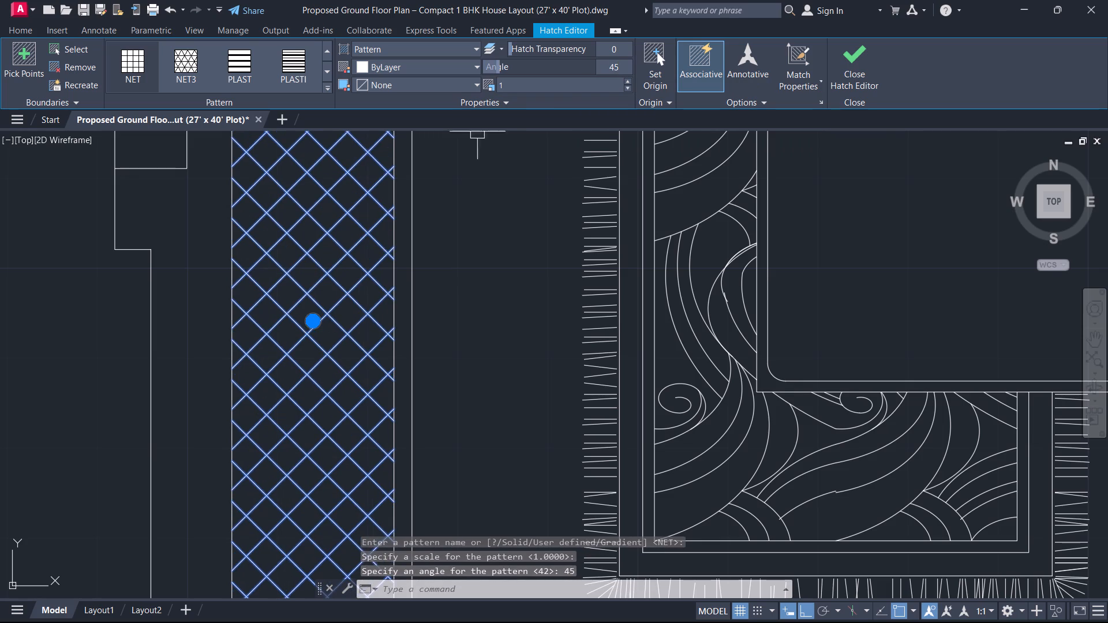
pyautogui.scroll(-1, 390, 258)
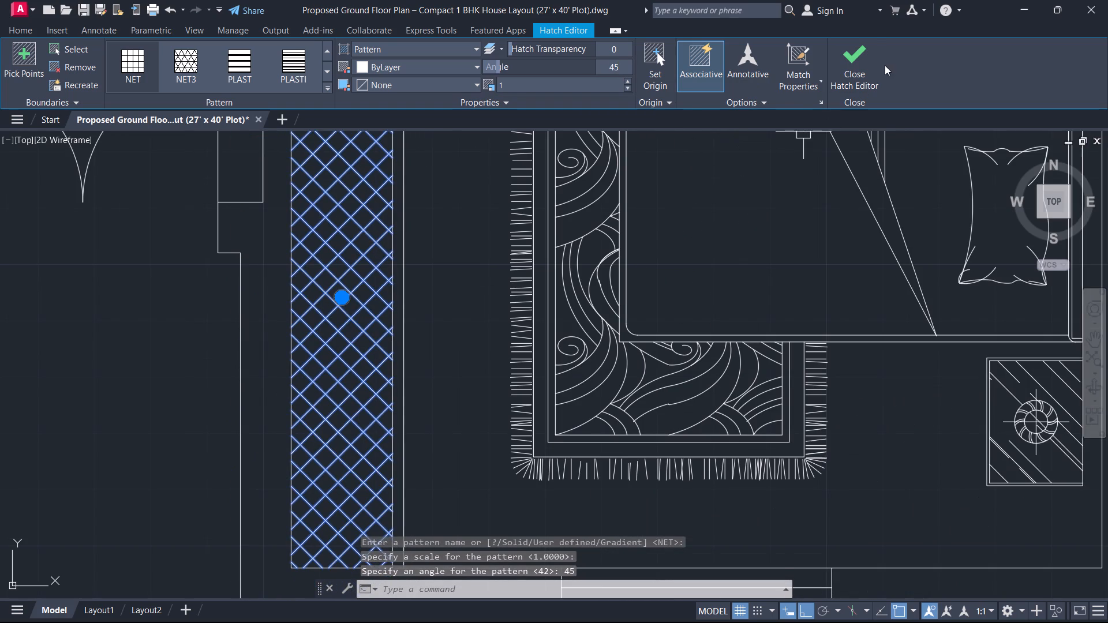
# Undo the NET hatch and its angle changes in the round-cornered strip along the bedroom's west wall.
pyautogui.click(861, 72)
pyautogui.scroll(-2, 446, 331)
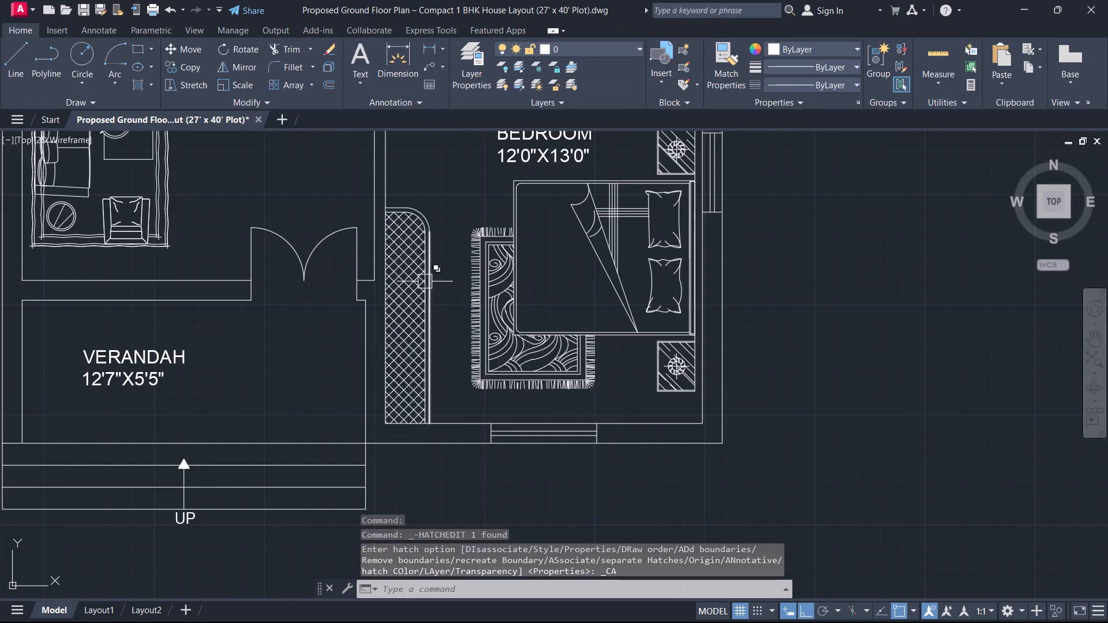
pyautogui.scroll(1, 405, 273)
pyautogui.hotkey('ctrl', 'z')
pyautogui.hotkey('ctrl', 'z')
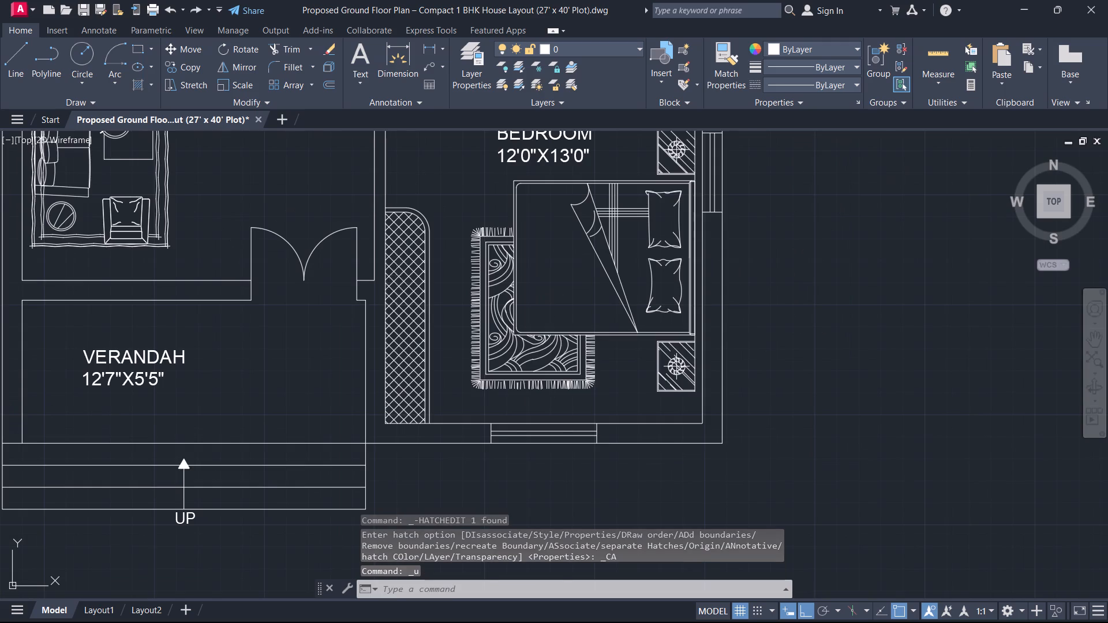
pyautogui.hotkey('ctrl', 'z')
pyautogui.hotkey('ctrl', 'z')
pyautogui.hotkey('ctrl', 'z')
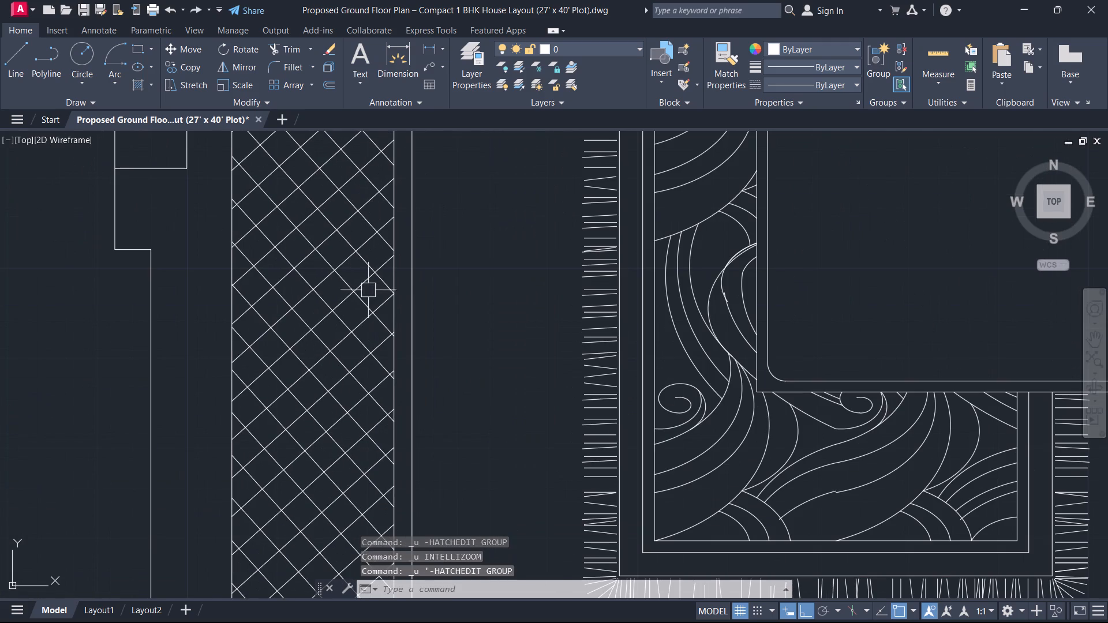
pyautogui.hotkey('ctrl', 'z')
pyautogui.hotkey('ctrl', 'z')
pyautogui.hotkey('ctrl', 'z')
pyautogui.hotkey('ctrl', 'z')
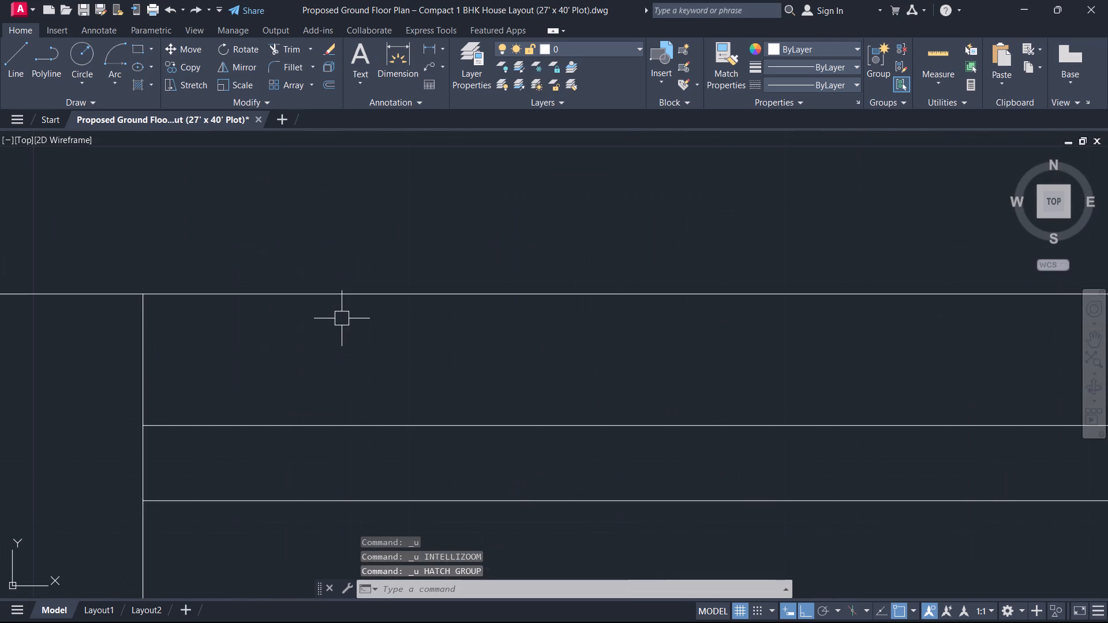
# Draw a narrow upright rectangle about 4.7" by 2'-5.7" inside the round-cornered strip along the bedroom's west wall.
pyautogui.keyDown('ctrl'); pyautogui.scroll(-5, 338, 322); pyautogui.keyUp('ctrl')
pyautogui.scroll(-3, 338, 322)
pyautogui.scroll(2, 338, 322)
pyautogui.moveTo(338, 322); pyautogui.dragTo(375, 376, button='middle')
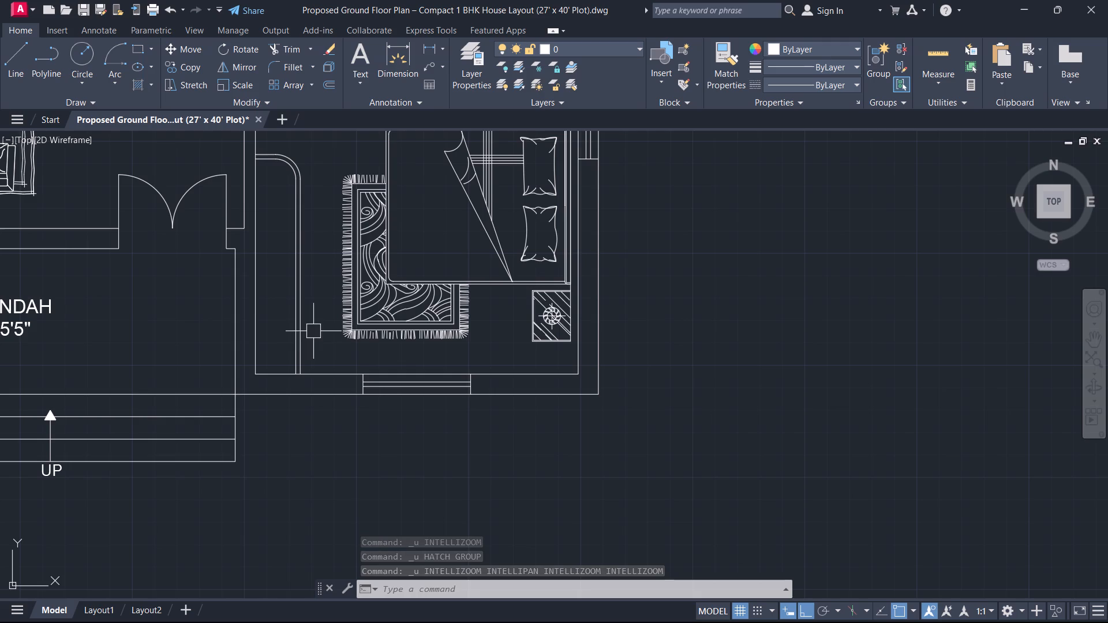
pyautogui.scroll(1, 235, 305)
pyautogui.moveTo(285, 311); pyautogui.dragTo(323, 392, button='middle')
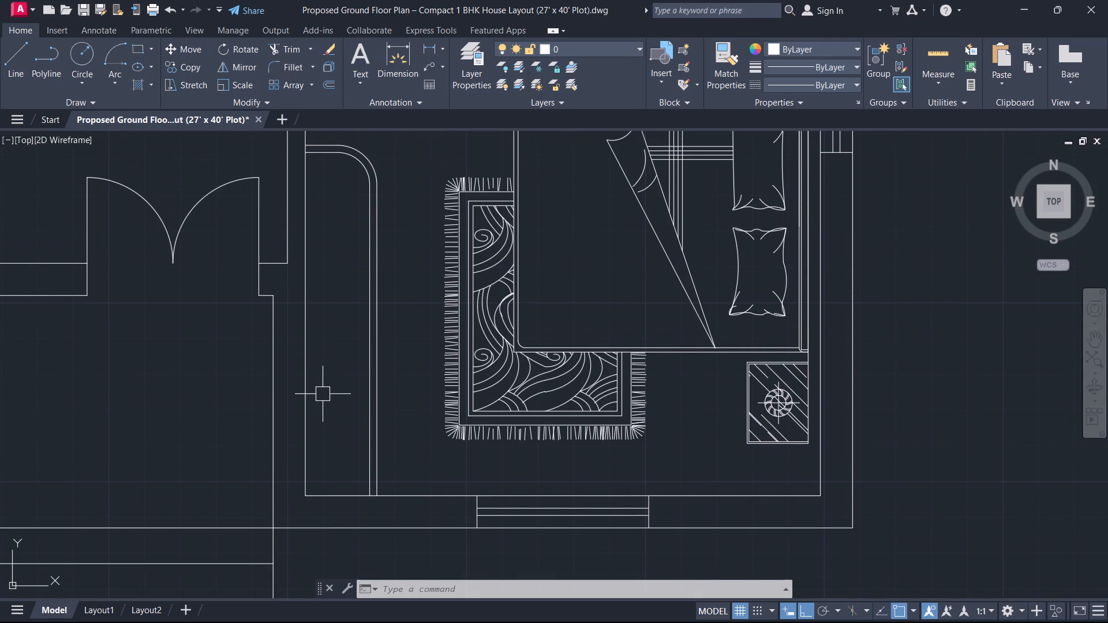
pyautogui.write('REC')
pyautogui.press('space')
pyautogui.scroll(1, 333, 378)
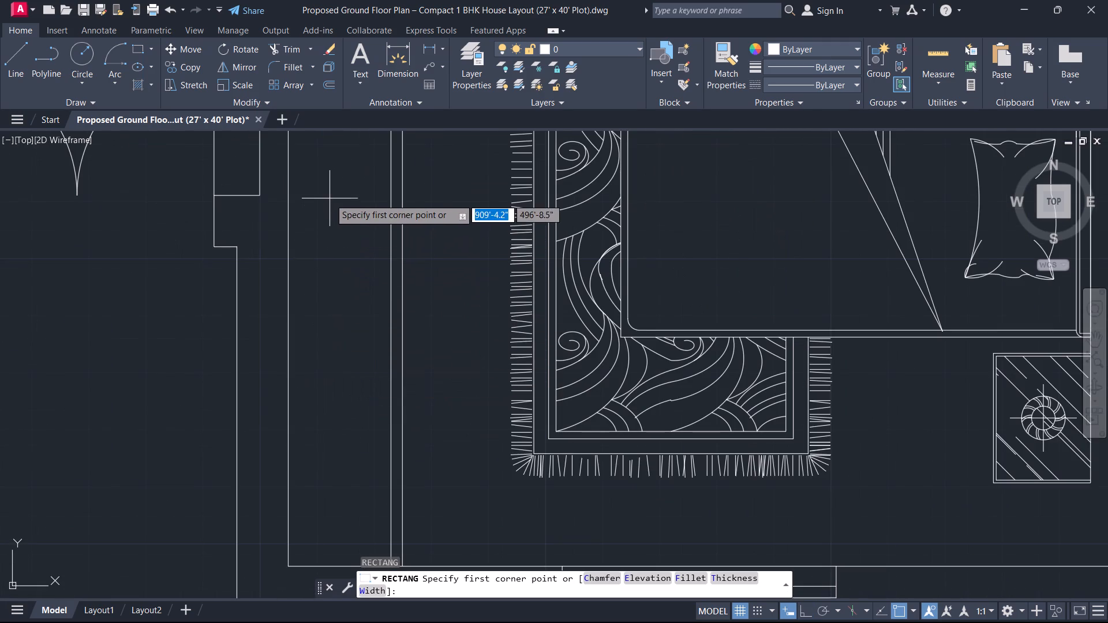
pyautogui.click(325, 203)
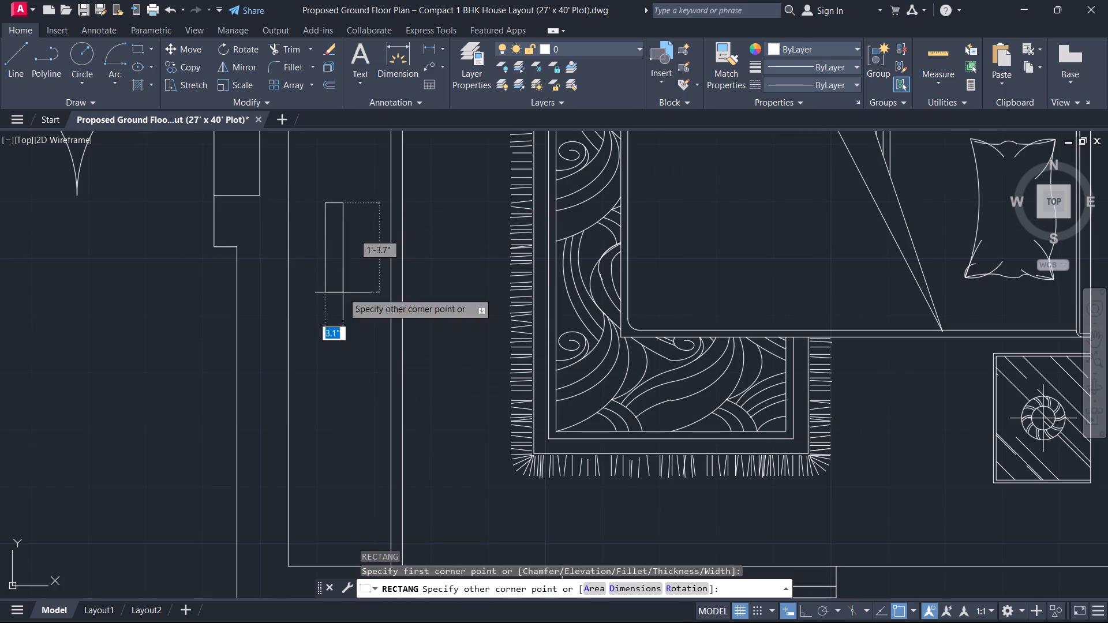
pyautogui.click(352, 373)
pyautogui.press('Escape')
# Hatch the round-cornered strip around the new rectangle with the ANSI37 pattern, leaving the rectangle empty.
pyautogui.scroll(-2, 352, 373)
pyautogui.moveTo(352, 373); pyautogui.dragTo(355, 391, button='middle')
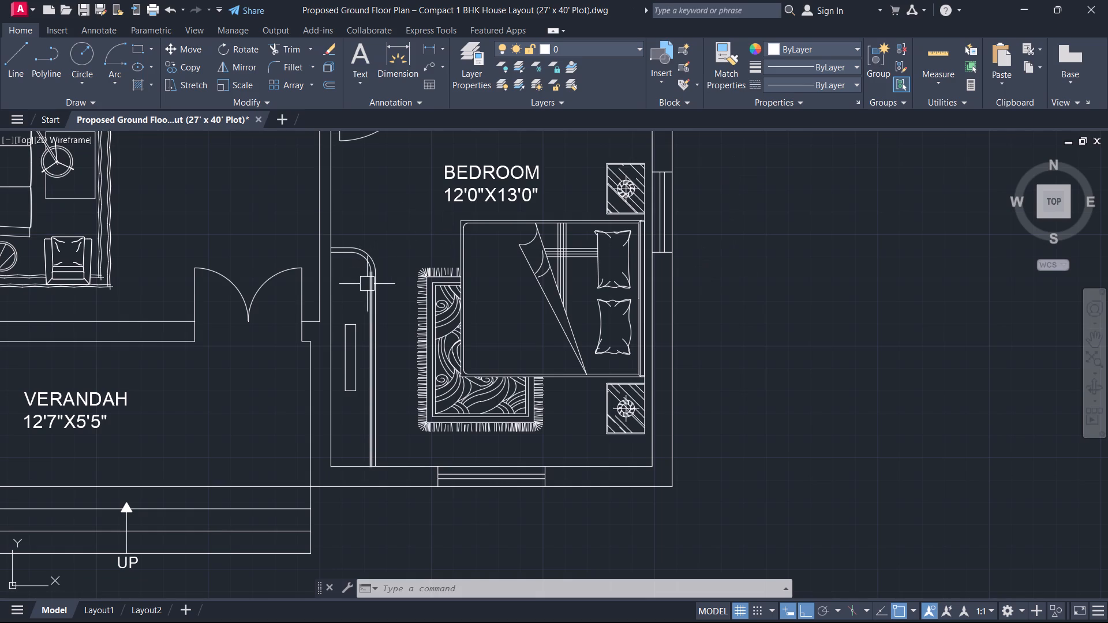
pyautogui.write('H')
pyautogui.press('space')
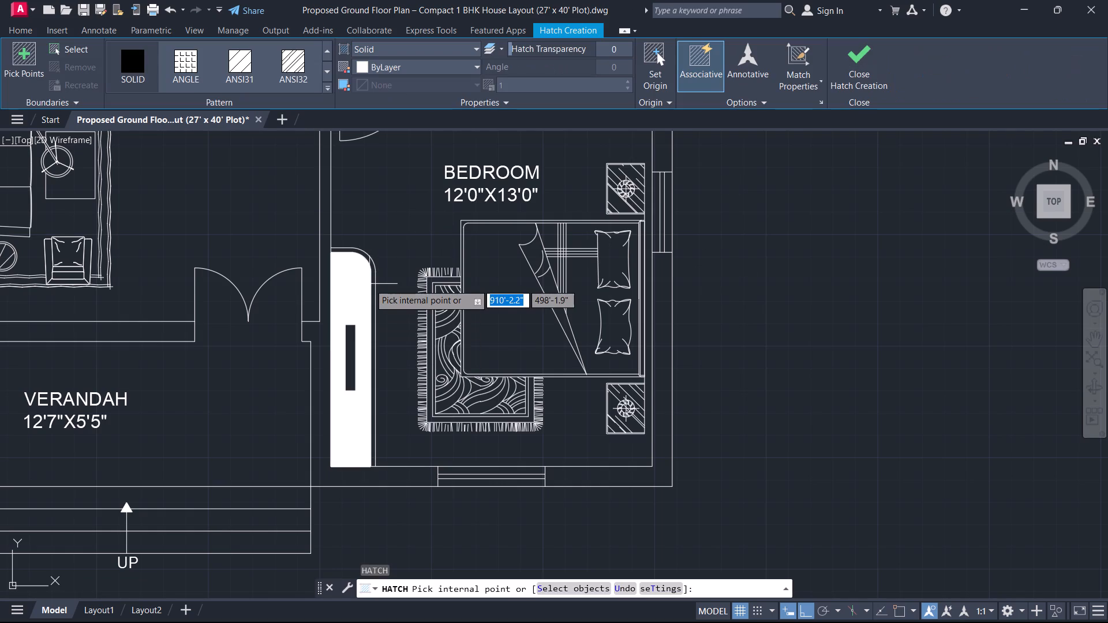
pyautogui.click(325, 93)
pyautogui.click(330, 89)
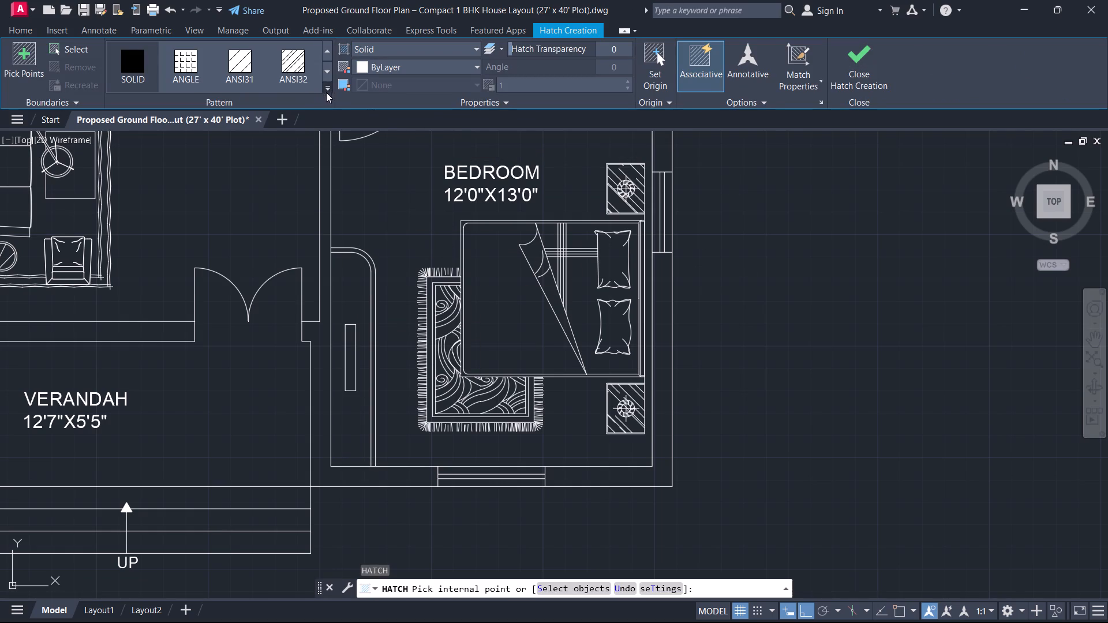
pyautogui.scroll(-4, 259, 208)
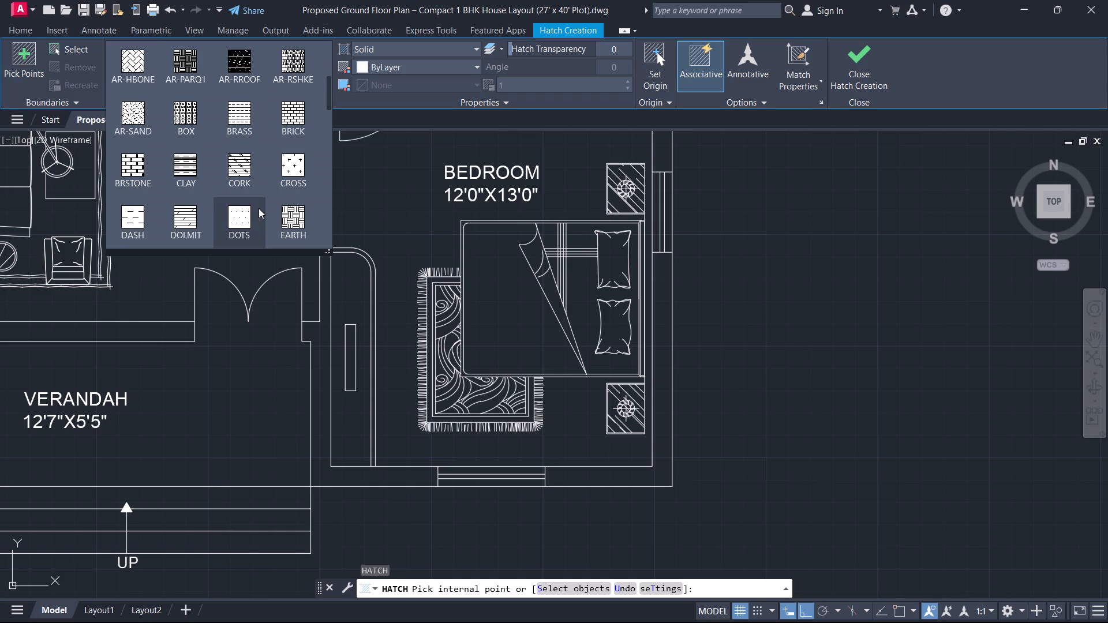
pyautogui.scroll(2, 259, 208)
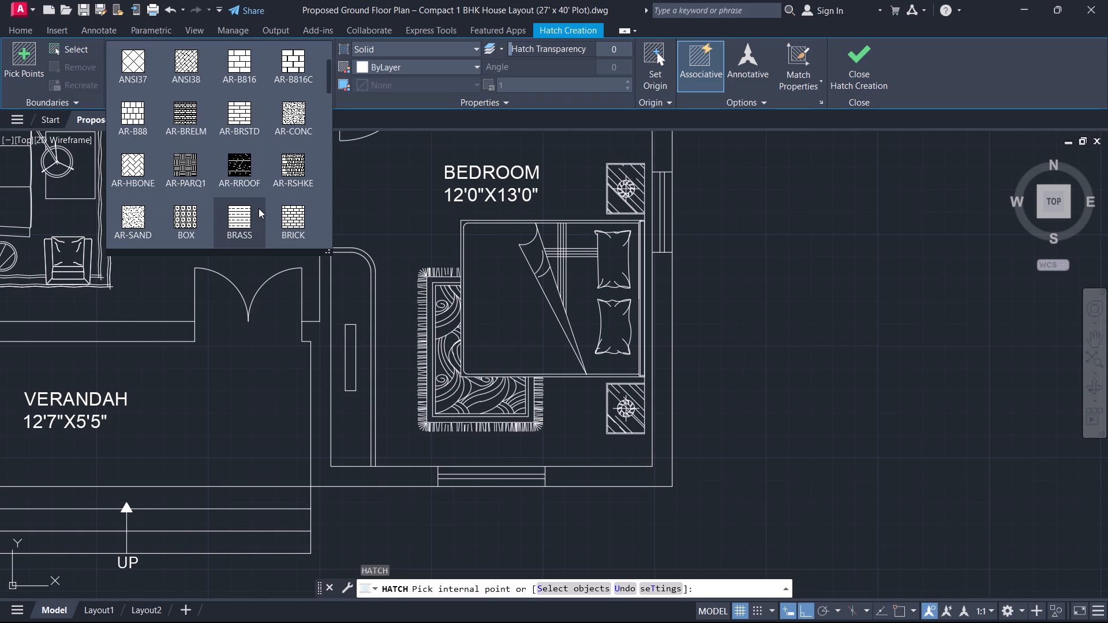
pyautogui.scroll(1, 259, 208)
pyautogui.click(136, 114)
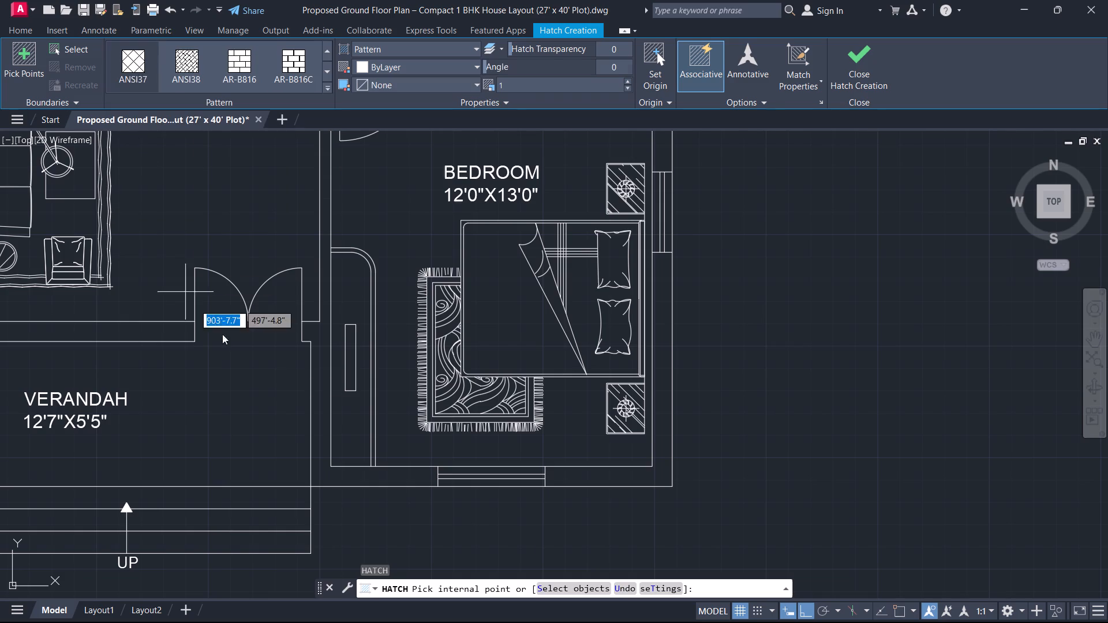
pyautogui.click(358, 415)
pyautogui.scroll(3, 357, 359)
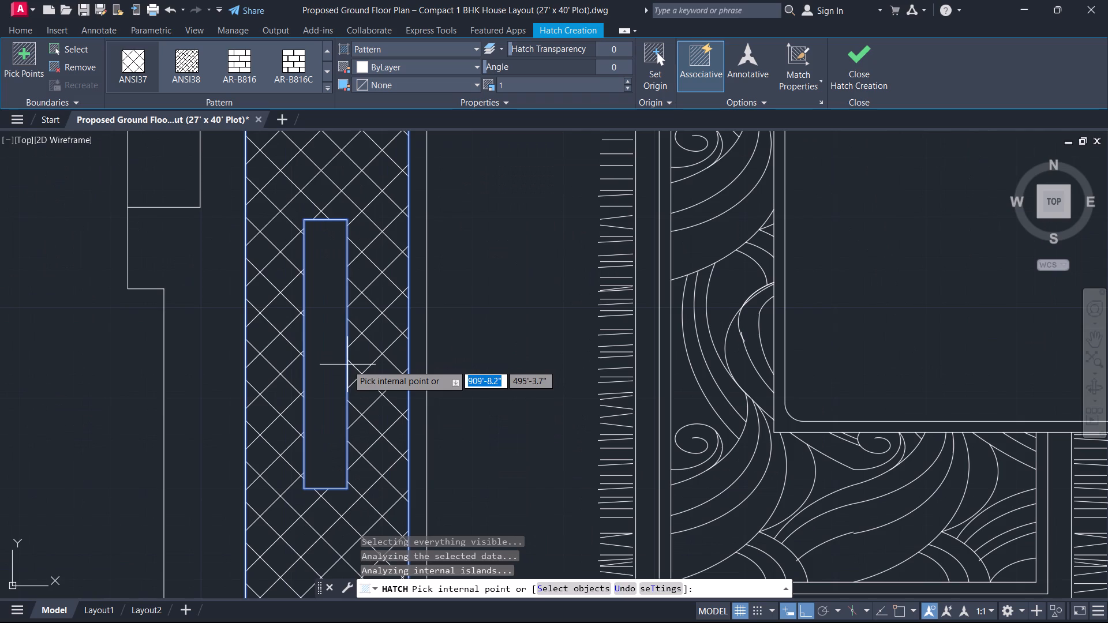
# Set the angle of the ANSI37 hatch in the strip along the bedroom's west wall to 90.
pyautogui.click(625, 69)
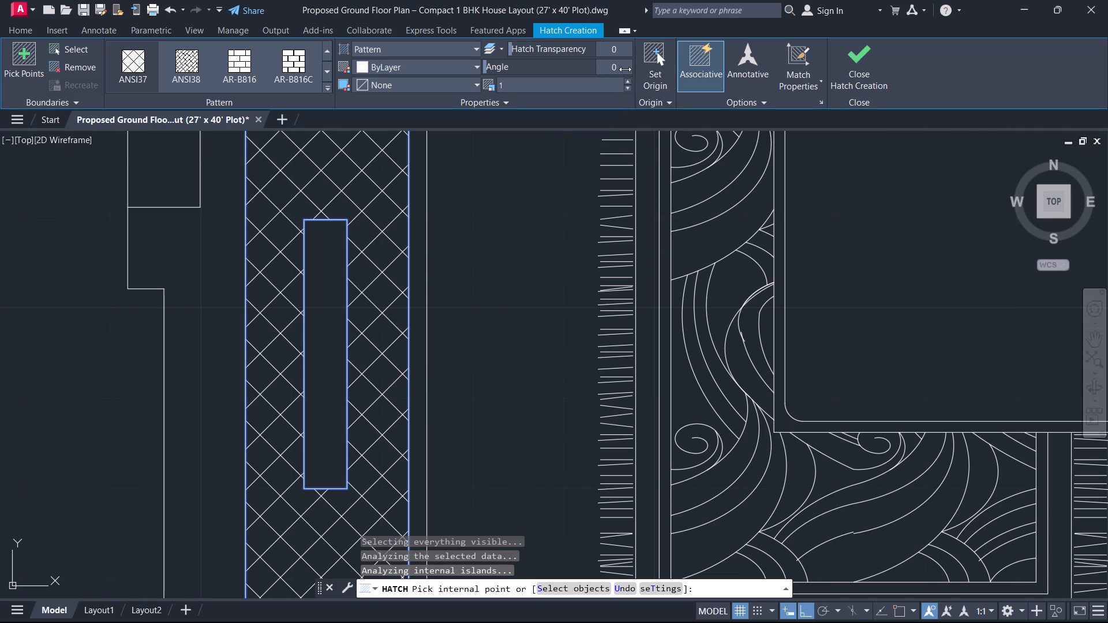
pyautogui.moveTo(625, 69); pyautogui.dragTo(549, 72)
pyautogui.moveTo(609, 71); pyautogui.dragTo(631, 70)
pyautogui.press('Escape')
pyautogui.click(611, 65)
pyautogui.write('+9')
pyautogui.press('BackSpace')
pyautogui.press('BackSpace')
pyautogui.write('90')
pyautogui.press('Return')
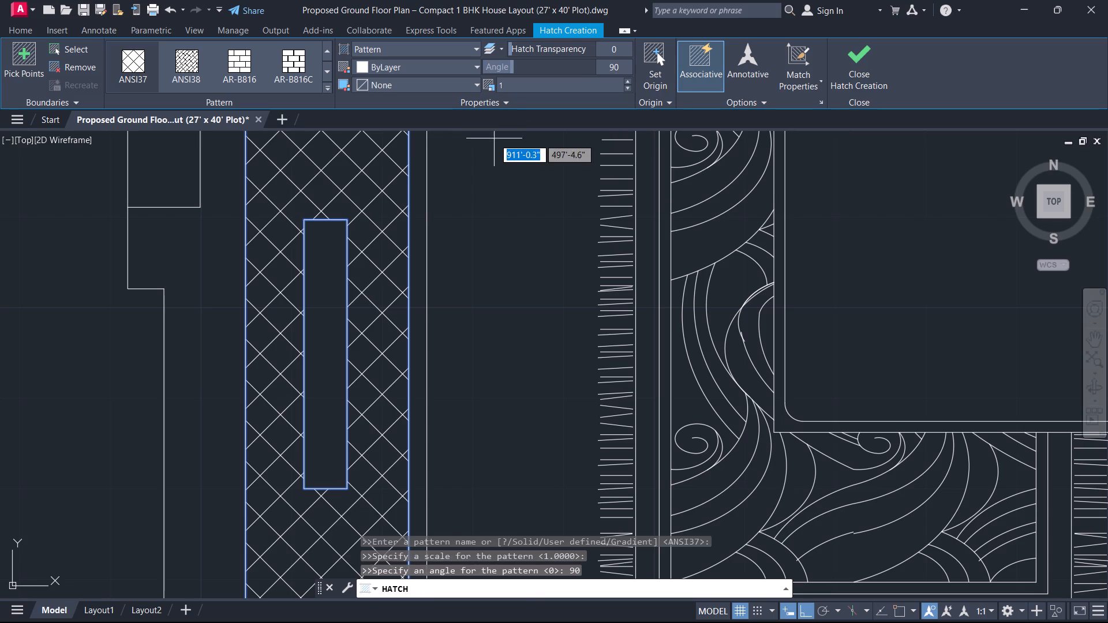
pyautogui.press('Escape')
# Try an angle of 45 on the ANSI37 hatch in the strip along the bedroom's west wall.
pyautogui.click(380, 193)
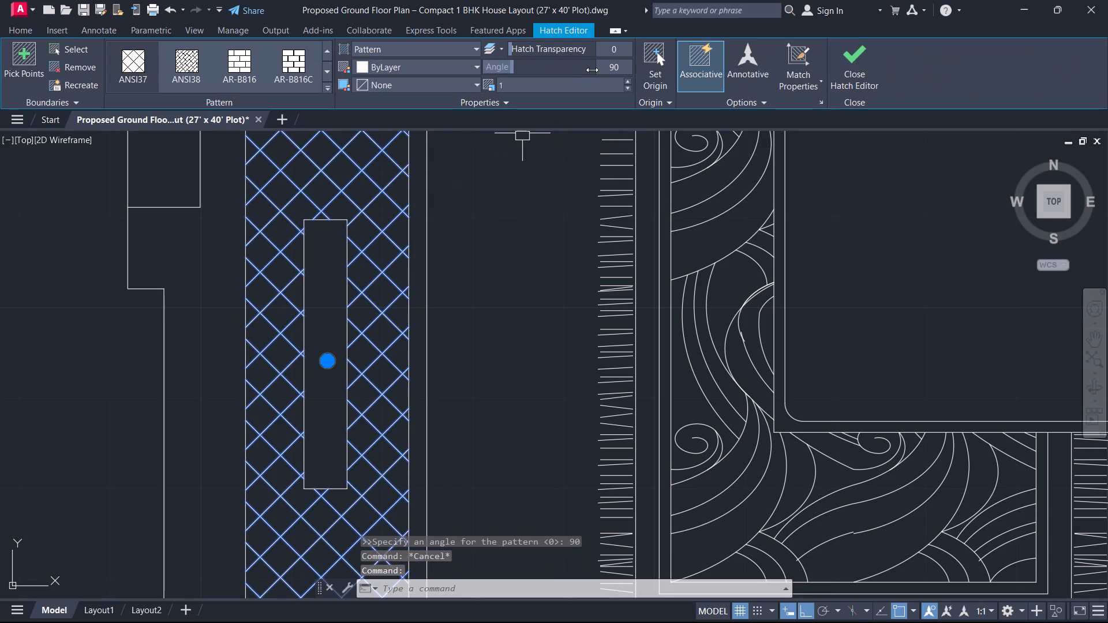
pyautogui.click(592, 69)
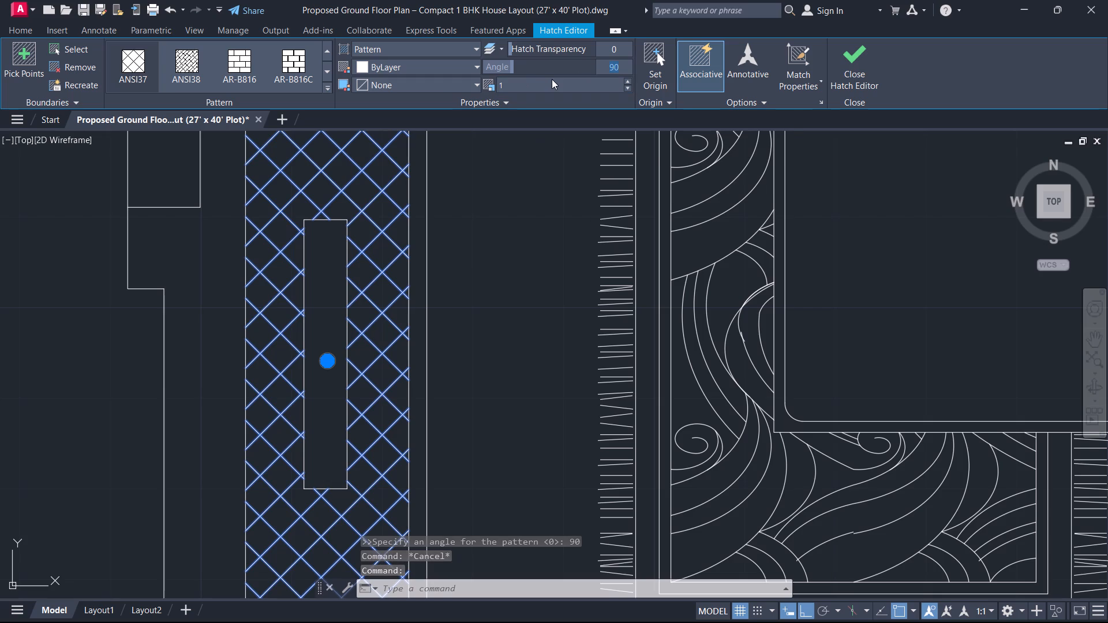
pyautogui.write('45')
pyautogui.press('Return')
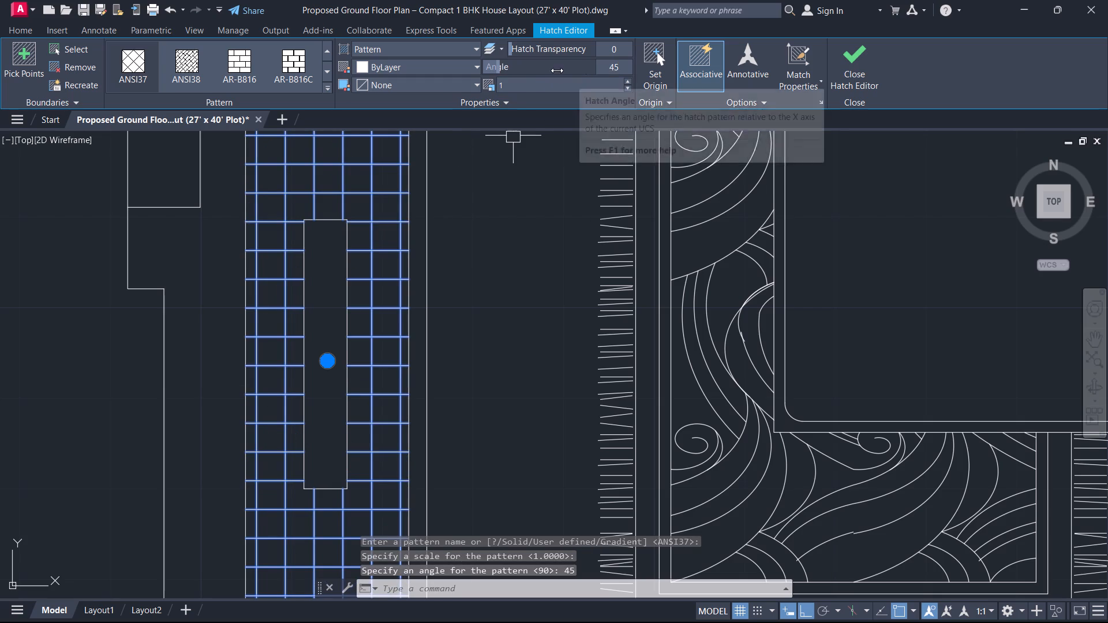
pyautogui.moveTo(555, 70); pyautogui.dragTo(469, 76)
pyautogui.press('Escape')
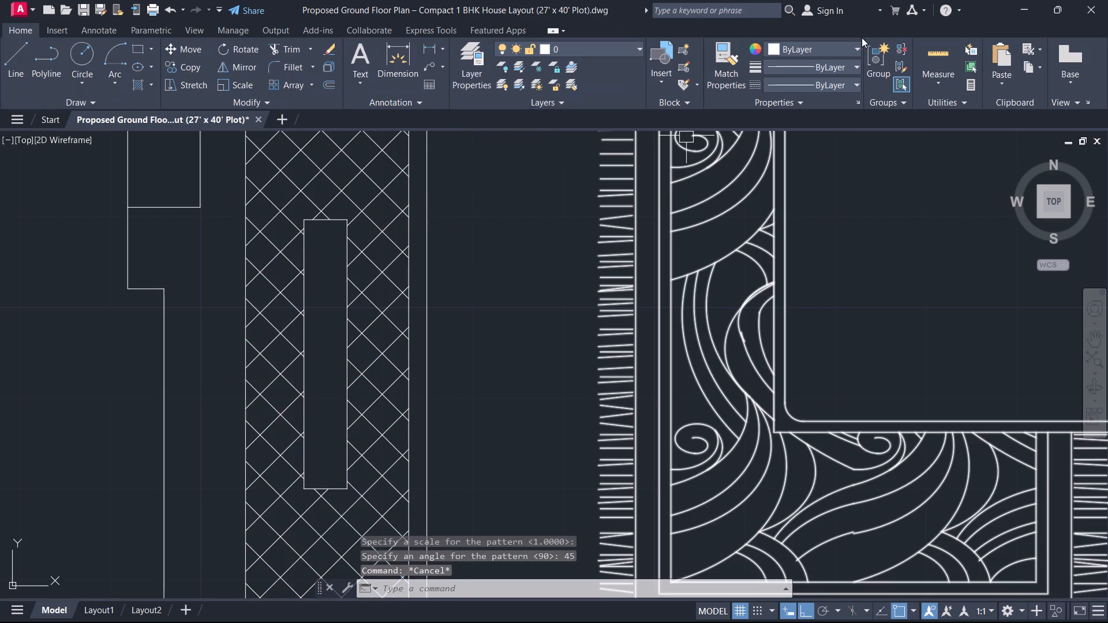
# Look over the hatched strip in the bedroom and the layout of the neighbouring drawing/dining hall.
pyautogui.scroll(-2, 465, 231)
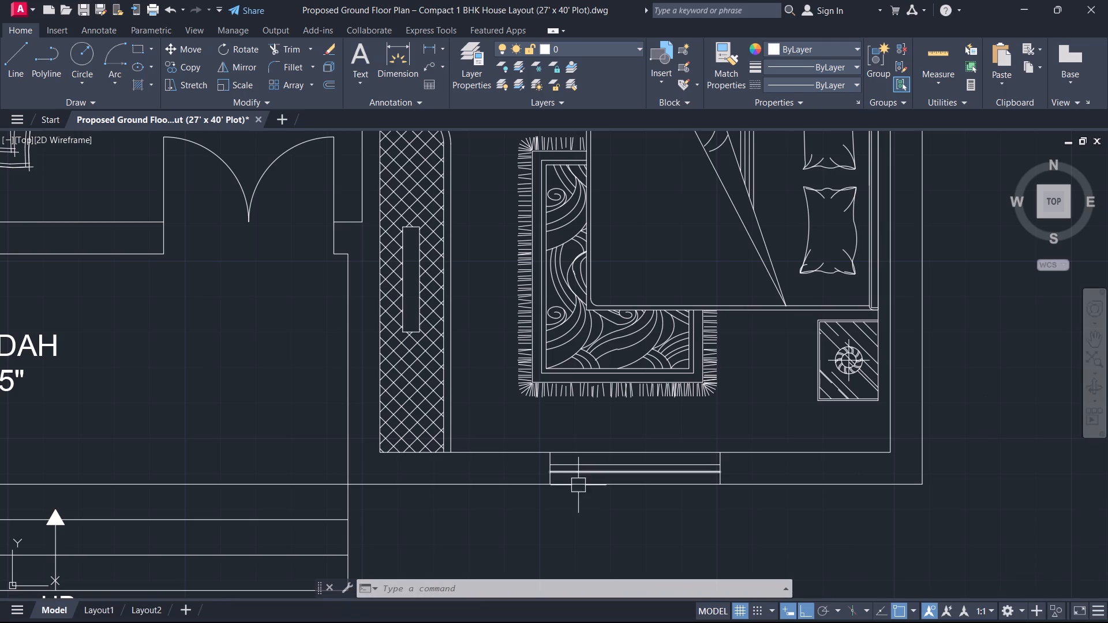
pyautogui.scroll(-2, 480, 484)
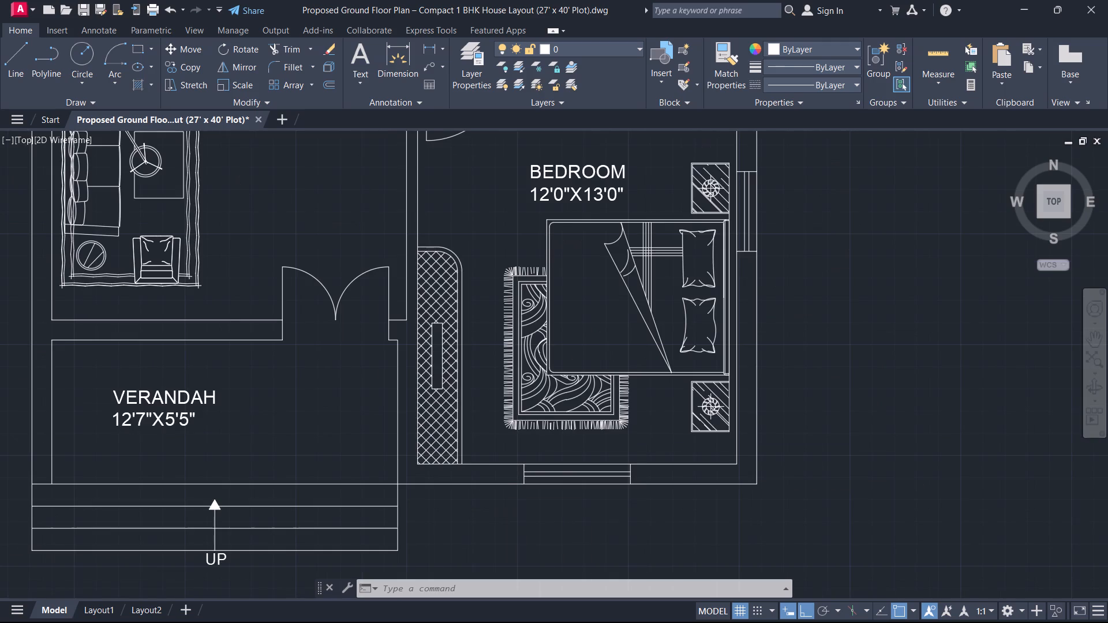
pyautogui.moveTo(430, 388); pyautogui.dragTo(435, 423, button='middle')
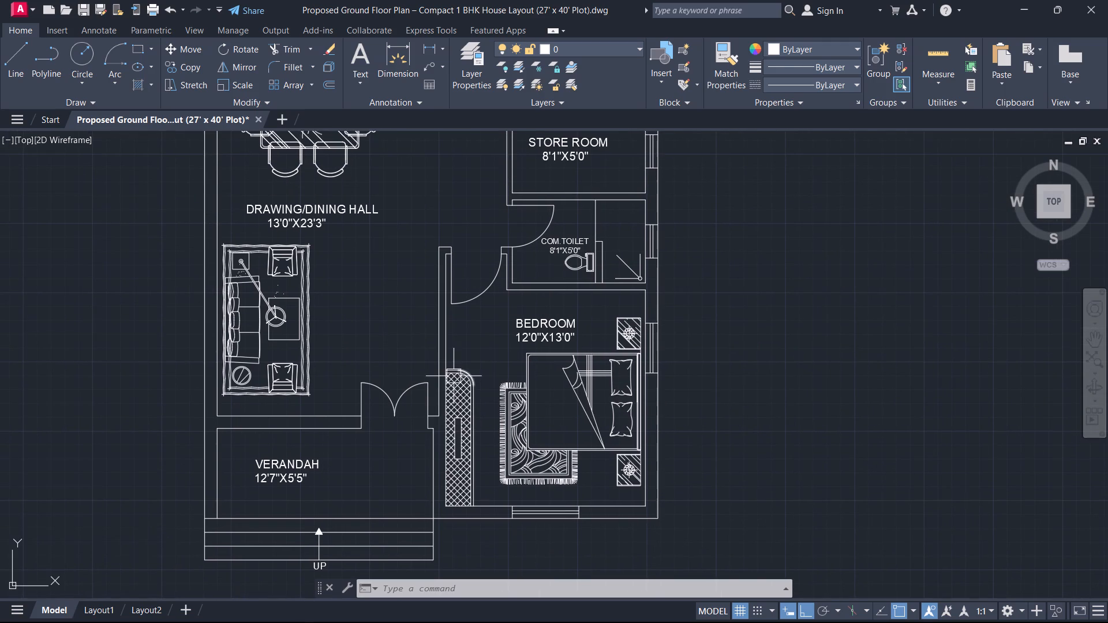
pyautogui.scroll(1, 456, 379)
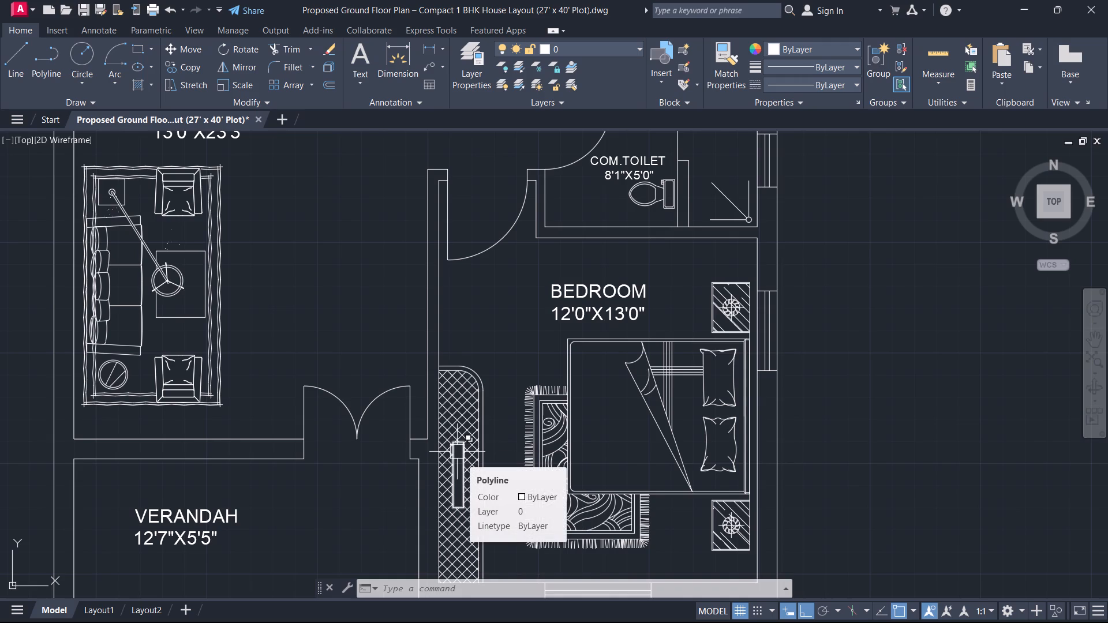
pyautogui.scroll(-1, 469, 437)
pyautogui.moveTo(469, 437); pyautogui.dragTo(541, 481, button='middle')
pyautogui.scroll(1, 428, 448)
pyautogui.scroll(1, 352, 421)
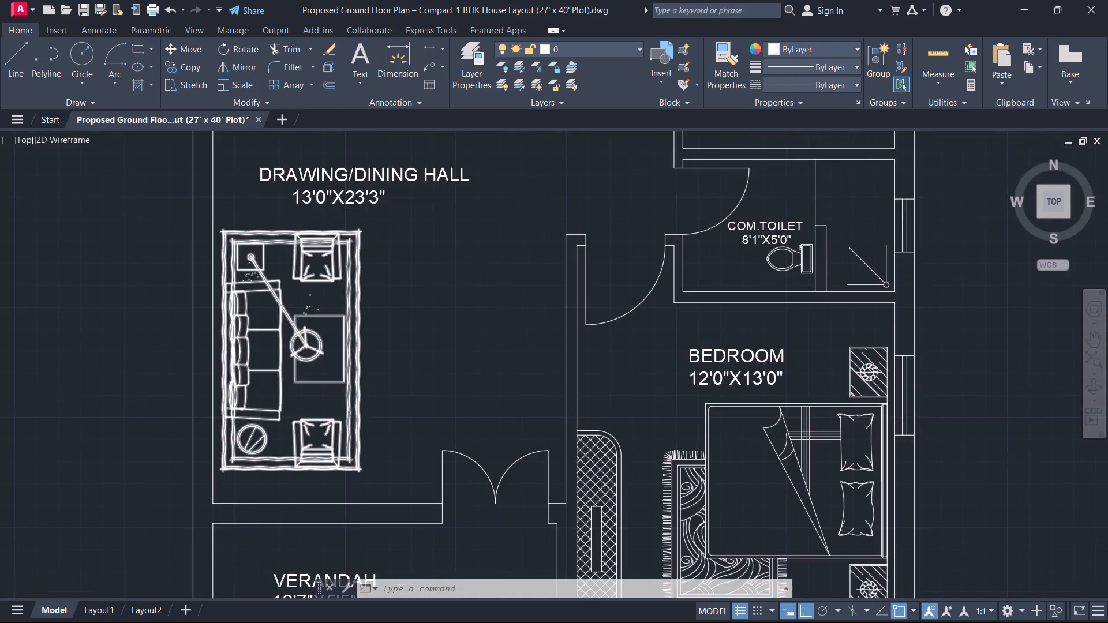
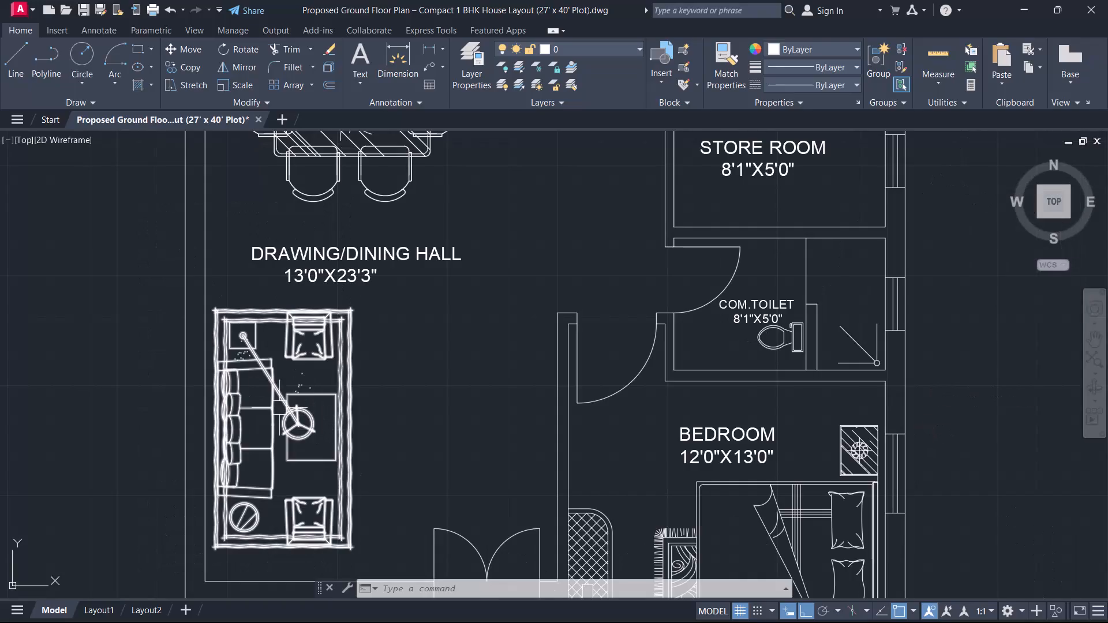
# Draw a short line across the drawing/dining hall's west wall beside the middle of the sofa.
pyautogui.scroll(1, 253, 404)
pyautogui.write('L')
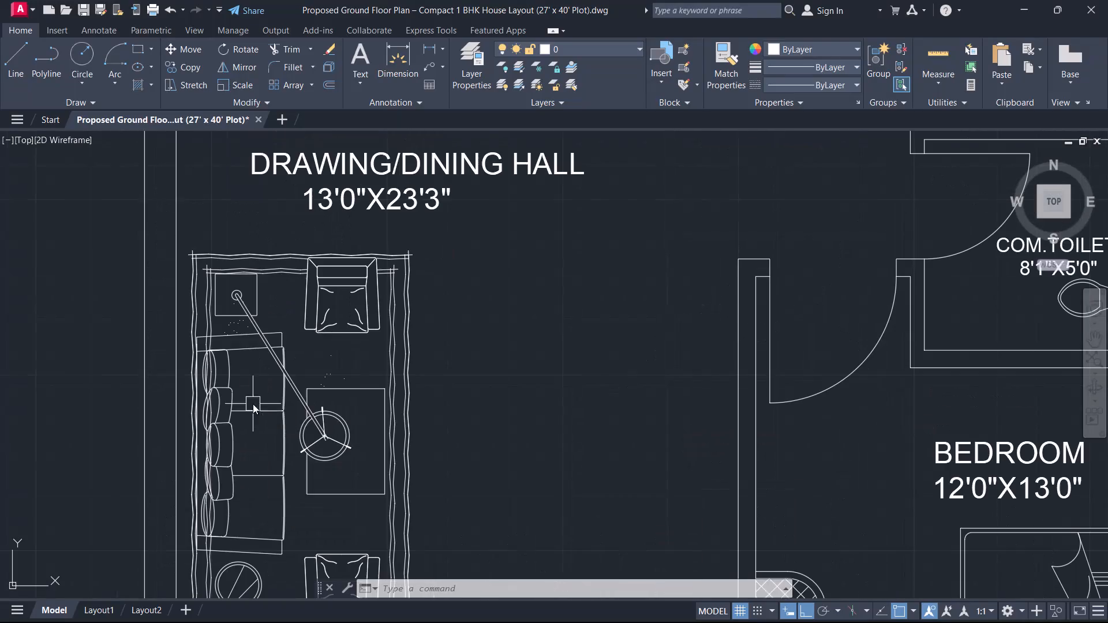
pyautogui.press('space')
pyautogui.scroll(1, 183, 384)
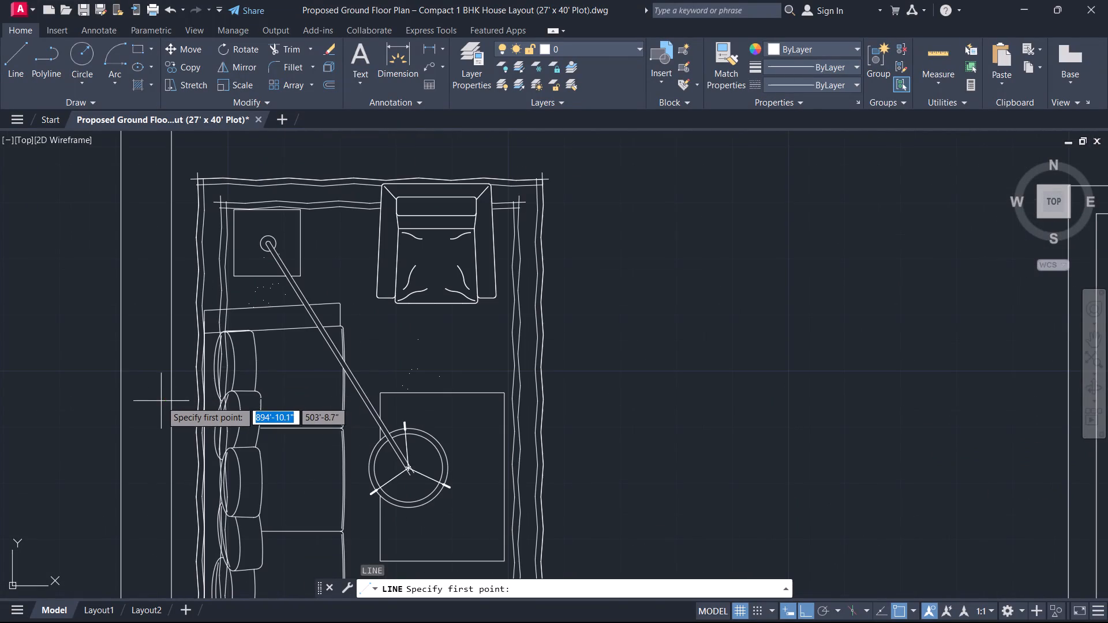
pyautogui.scroll(-2, 162, 444)
pyautogui.moveTo(151, 439); pyautogui.dragTo(253, 292, button='middle')
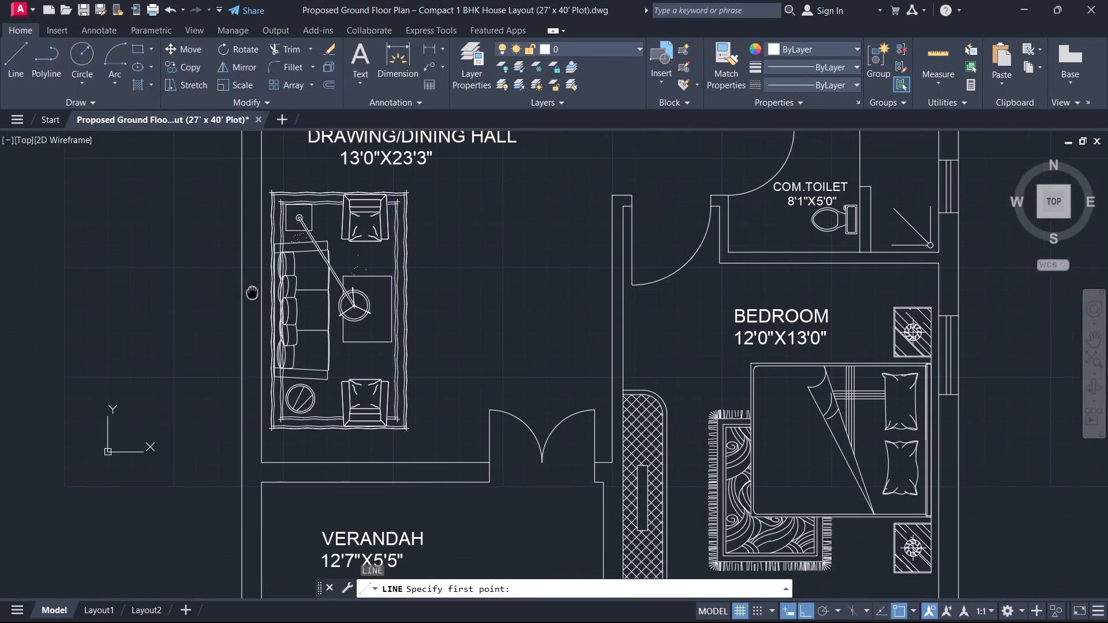
pyautogui.moveTo(253, 292); pyautogui.dragTo(254, 292, button='middle')
pyautogui.click(264, 294)
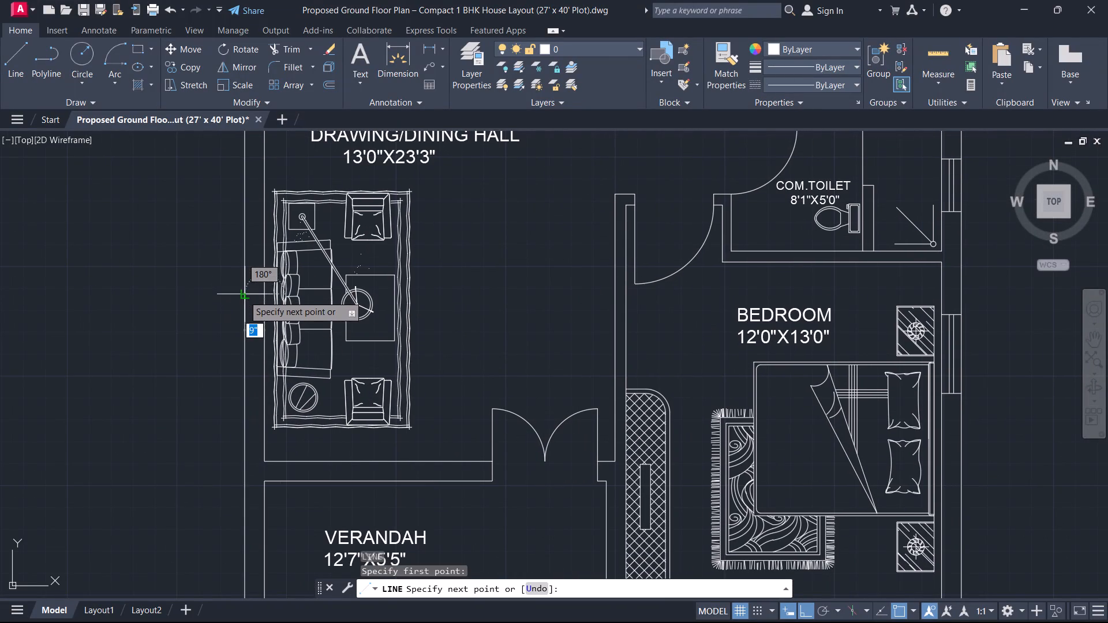
pyautogui.click(244, 295)
pyautogui.press('Escape')
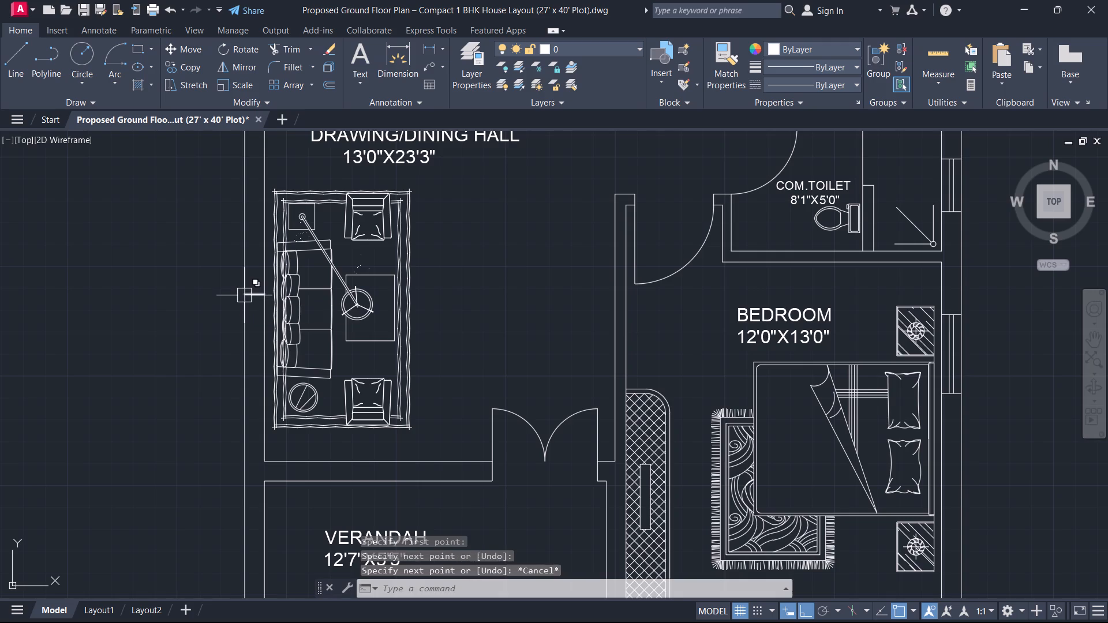
# Offset the short line across the wall beside the sofa by 3' to both the north and the south.
pyautogui.write('O')
pyautogui.press('space')
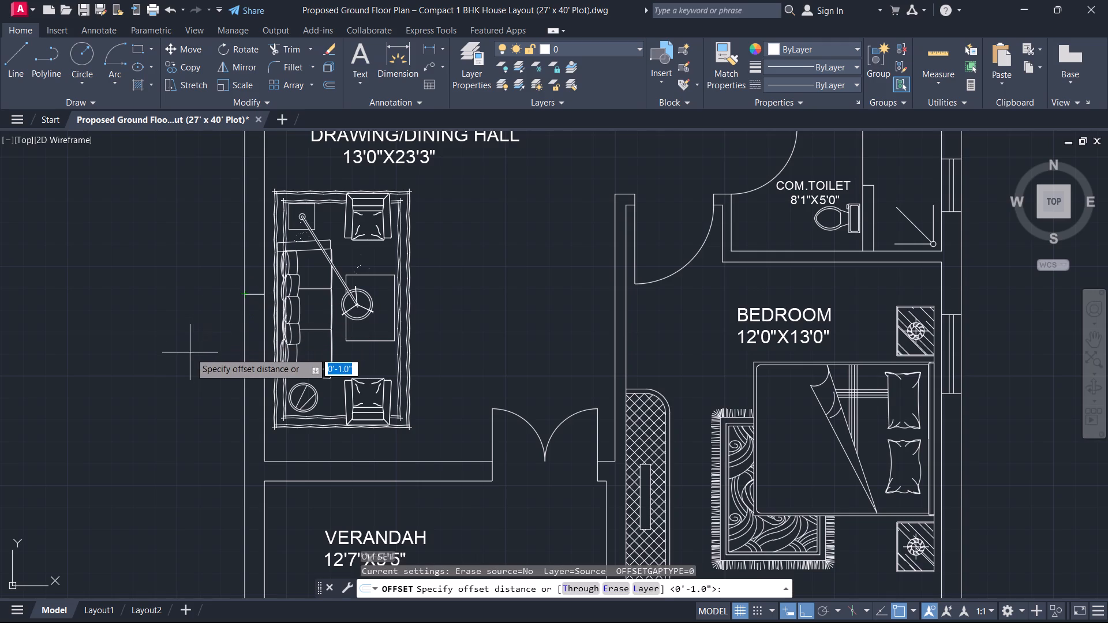
pyautogui.press('3')
pyautogui.press("'")
pyautogui.press('Return')
pyautogui.scroll(3, 212, 343)
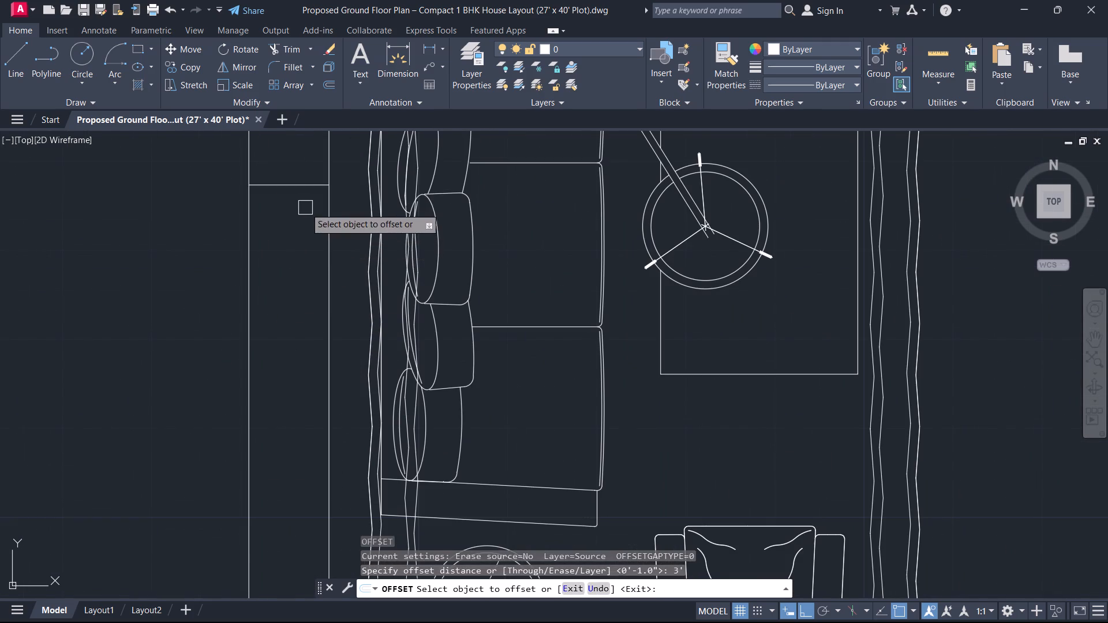
pyautogui.click(294, 184)
pyautogui.click(297, 248)
pyautogui.click(293, 191)
pyautogui.click(298, 153)
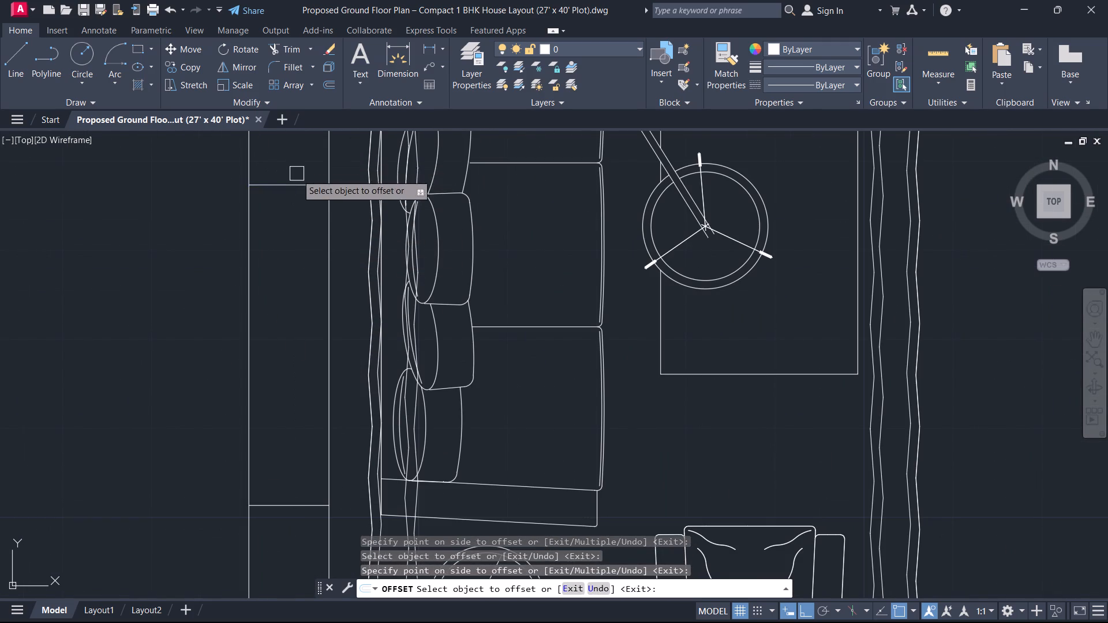
pyautogui.scroll(-2, 293, 190)
pyautogui.moveTo(293, 190); pyautogui.dragTo(301, 344, button='middle')
pyautogui.press('Escape')
pyautogui.scroll(2, 302, 347)
pyautogui.press('Escape')
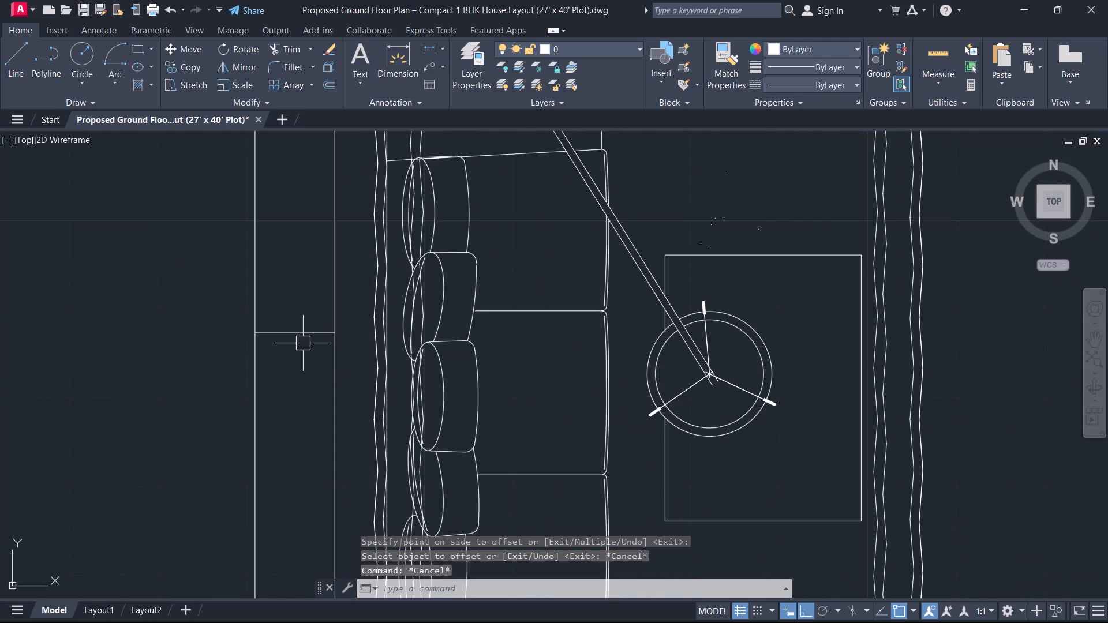
# Erase the original middle line across the wall beside the sofa, keeping the two offset lines.
pyautogui.click(305, 345)
pyautogui.click(282, 306)
pyautogui.press('Delete')
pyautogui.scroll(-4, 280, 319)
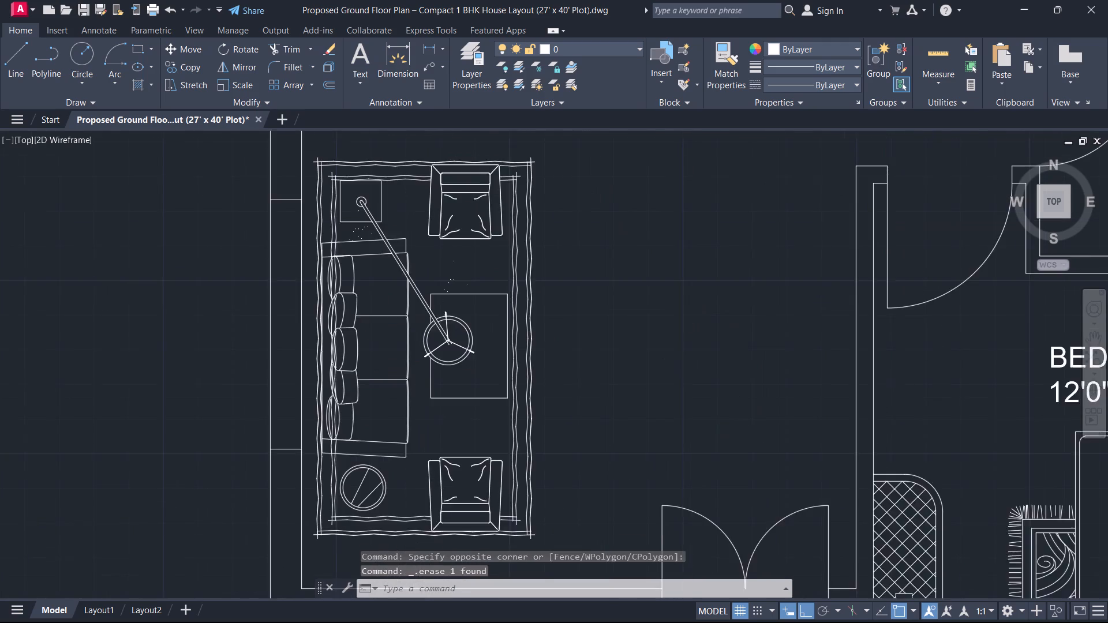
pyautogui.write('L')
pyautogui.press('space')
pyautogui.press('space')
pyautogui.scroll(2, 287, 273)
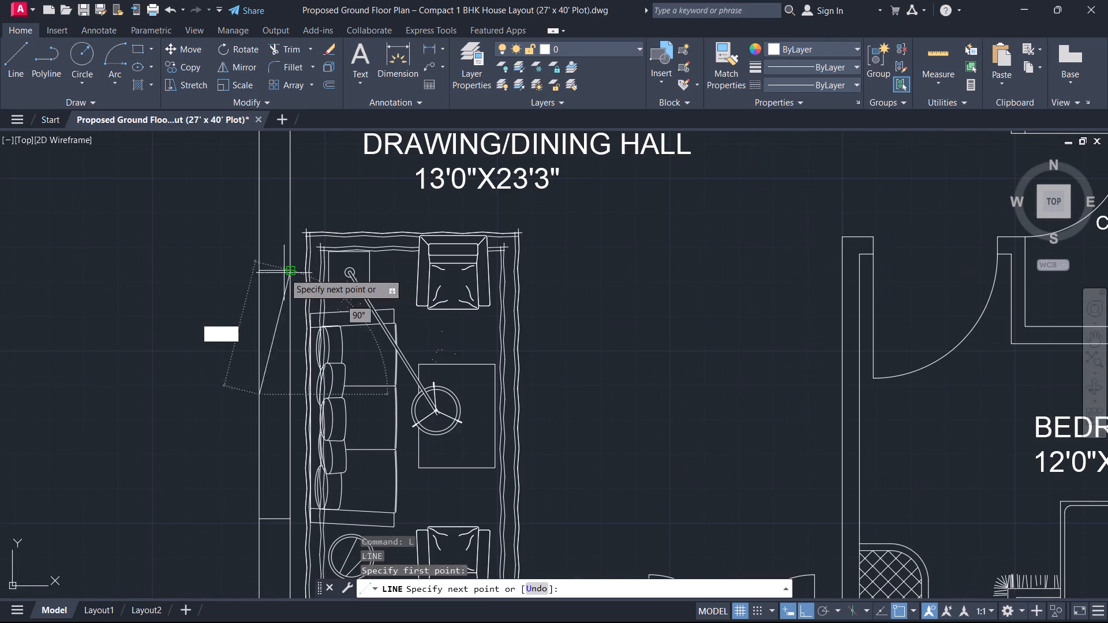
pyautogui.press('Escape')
# Draw the window's centre line within the west wall beside the sofa, joining the midpoints of the two end lines.
pyautogui.write('L')
pyautogui.press('space')
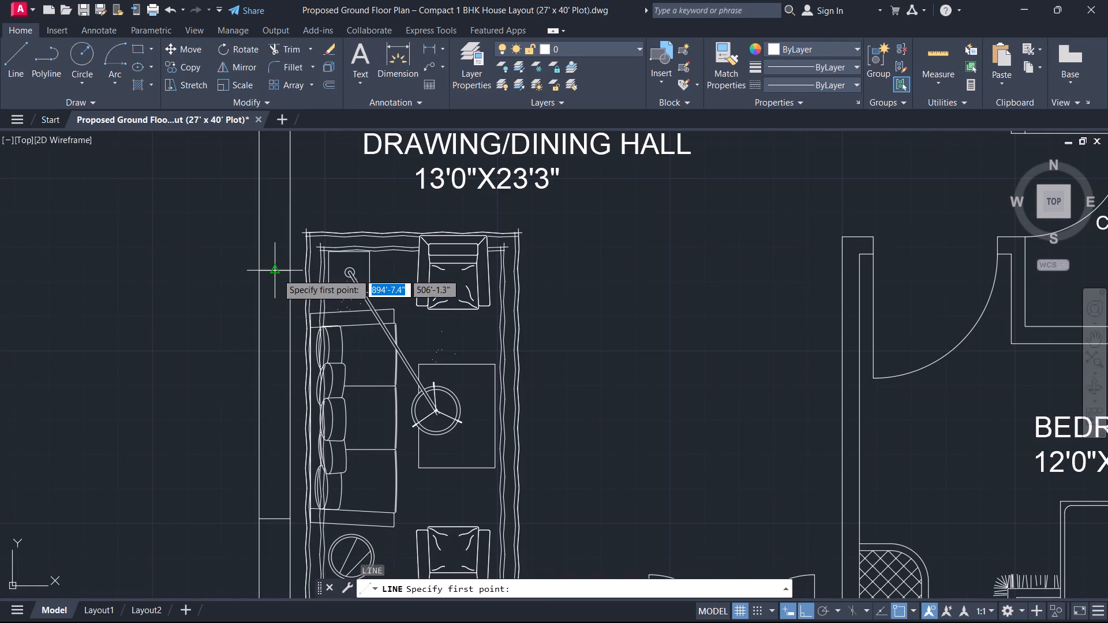
pyautogui.click(276, 273)
pyautogui.click(271, 519)
pyautogui.press('Escape')
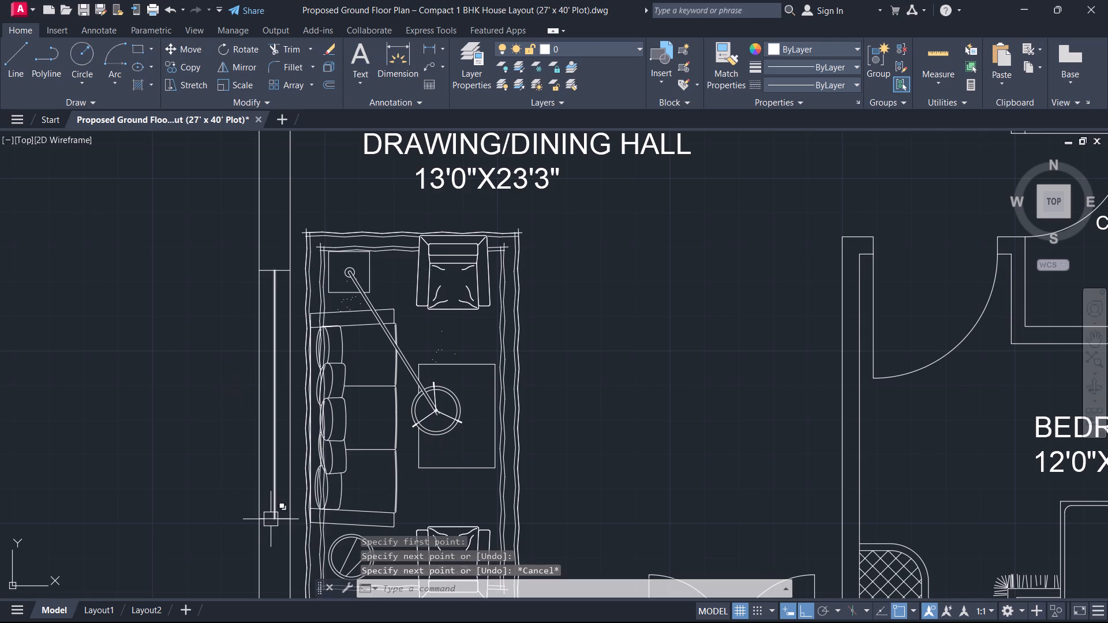
# Offset the sofa-side window's centre line by 1 inch to both sides.
pyautogui.write('O')
pyautogui.press('space')
pyautogui.press('1')
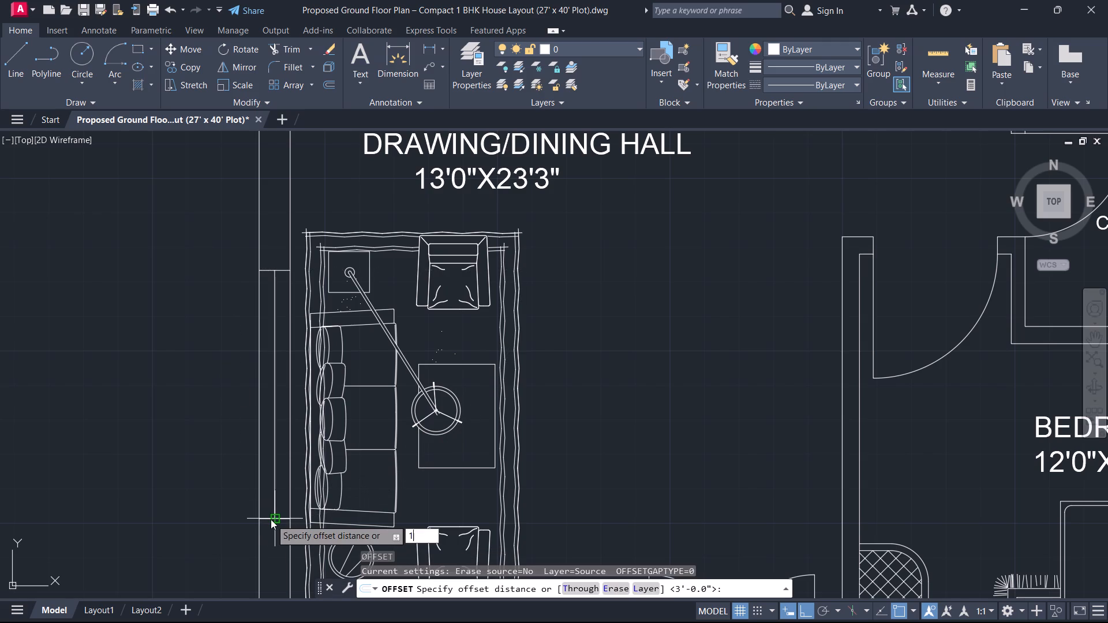
pyautogui.press('Return')
pyautogui.scroll(2, 268, 508)
pyautogui.click(279, 486)
pyautogui.click(257, 471)
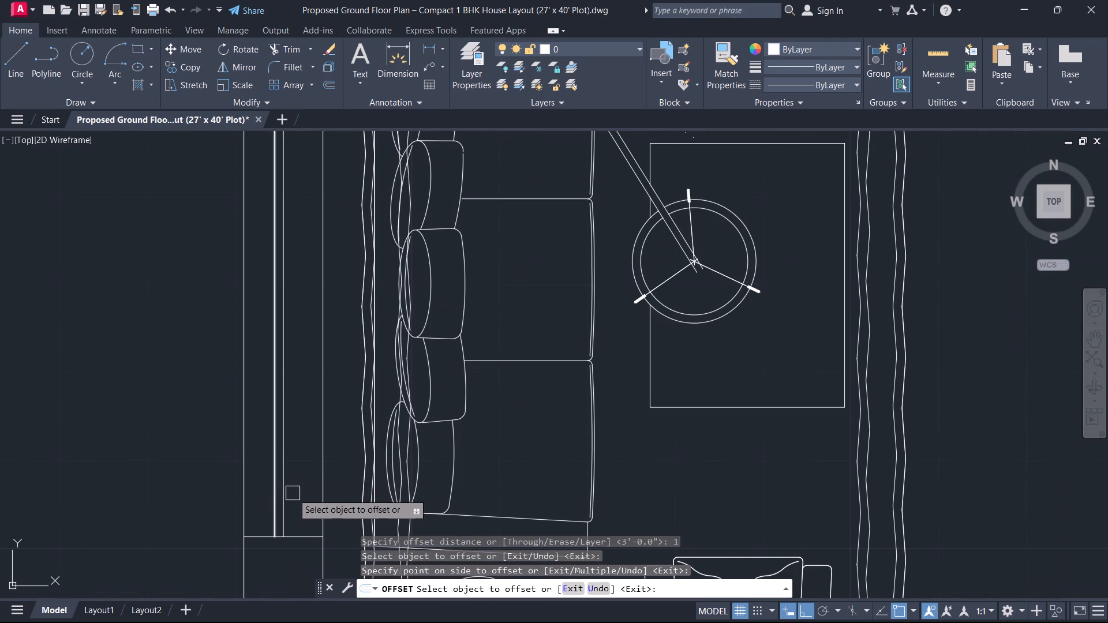
pyautogui.click(286, 486)
pyautogui.click(306, 487)
pyautogui.press('Escape')
# Erase the sofa-side window's original centre line, leaving the pair of offset lines.
pyautogui.scroll(2, 293, 479)
pyautogui.click(279, 476)
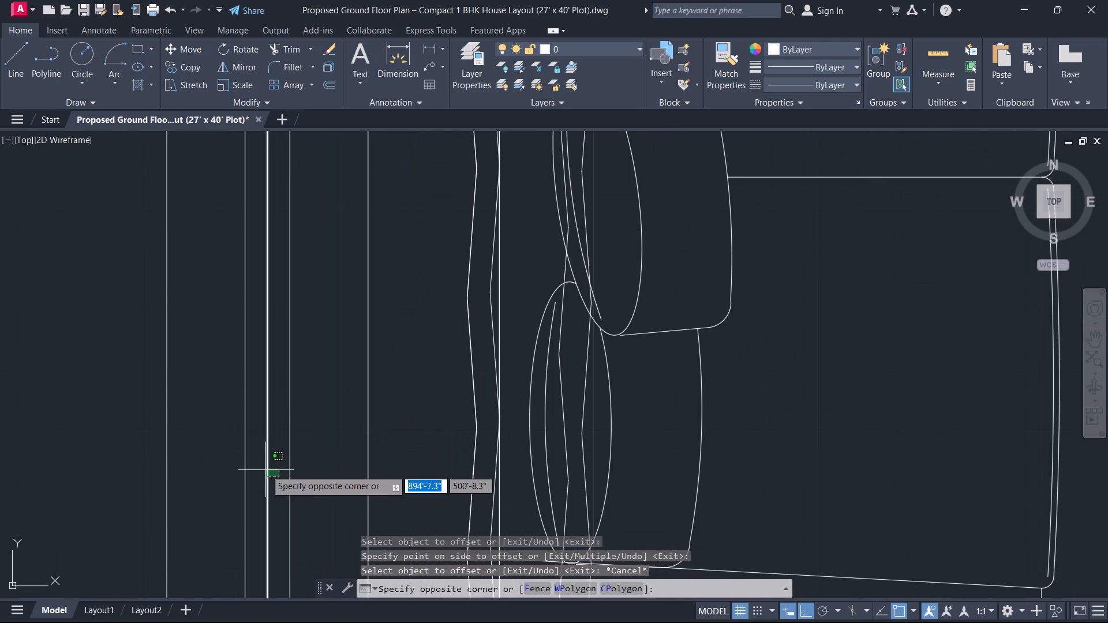
pyautogui.click(264, 468)
pyautogui.scroll(-3, 264, 468)
pyautogui.press('Delete')
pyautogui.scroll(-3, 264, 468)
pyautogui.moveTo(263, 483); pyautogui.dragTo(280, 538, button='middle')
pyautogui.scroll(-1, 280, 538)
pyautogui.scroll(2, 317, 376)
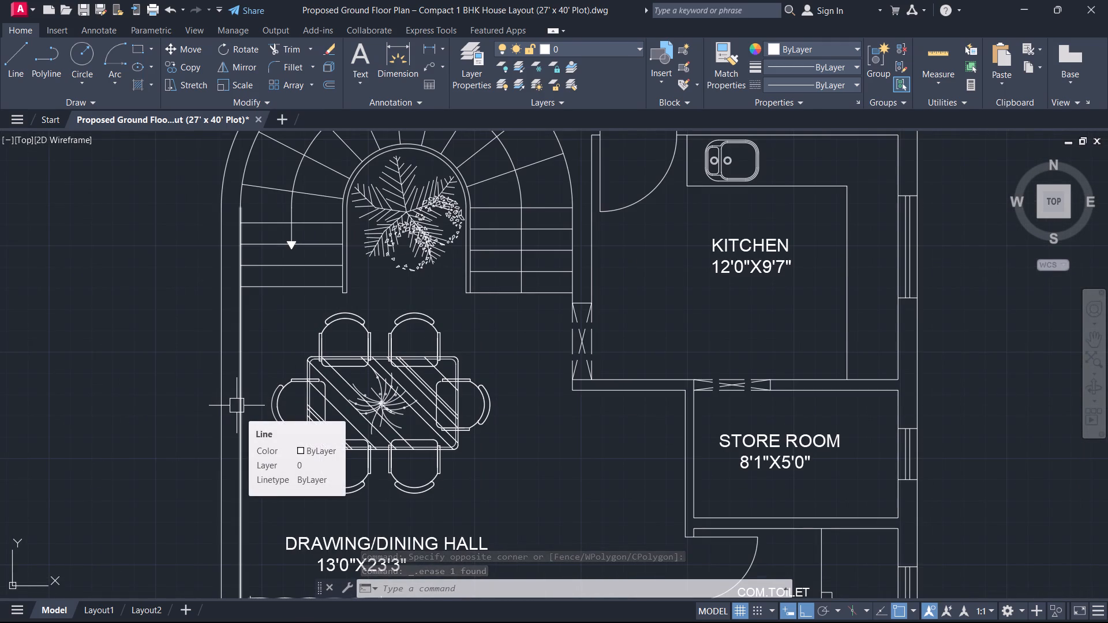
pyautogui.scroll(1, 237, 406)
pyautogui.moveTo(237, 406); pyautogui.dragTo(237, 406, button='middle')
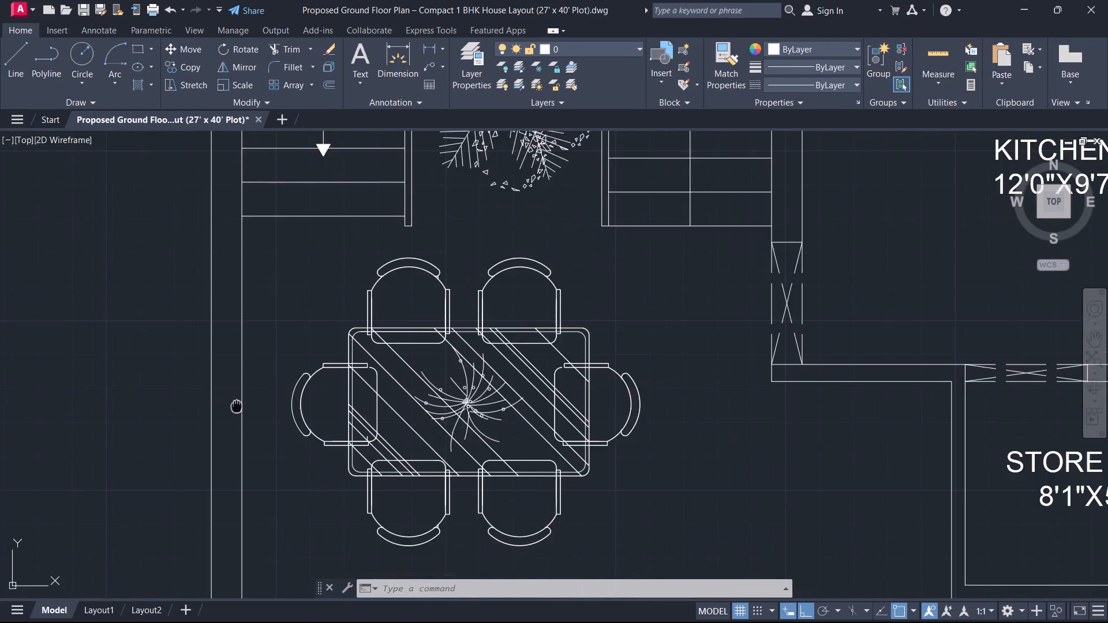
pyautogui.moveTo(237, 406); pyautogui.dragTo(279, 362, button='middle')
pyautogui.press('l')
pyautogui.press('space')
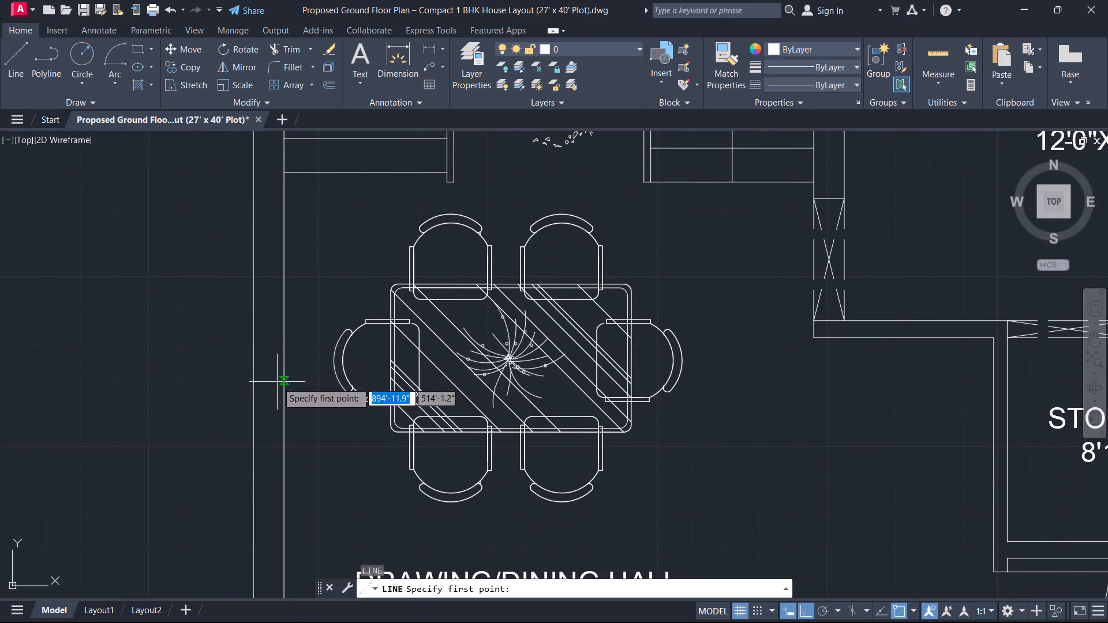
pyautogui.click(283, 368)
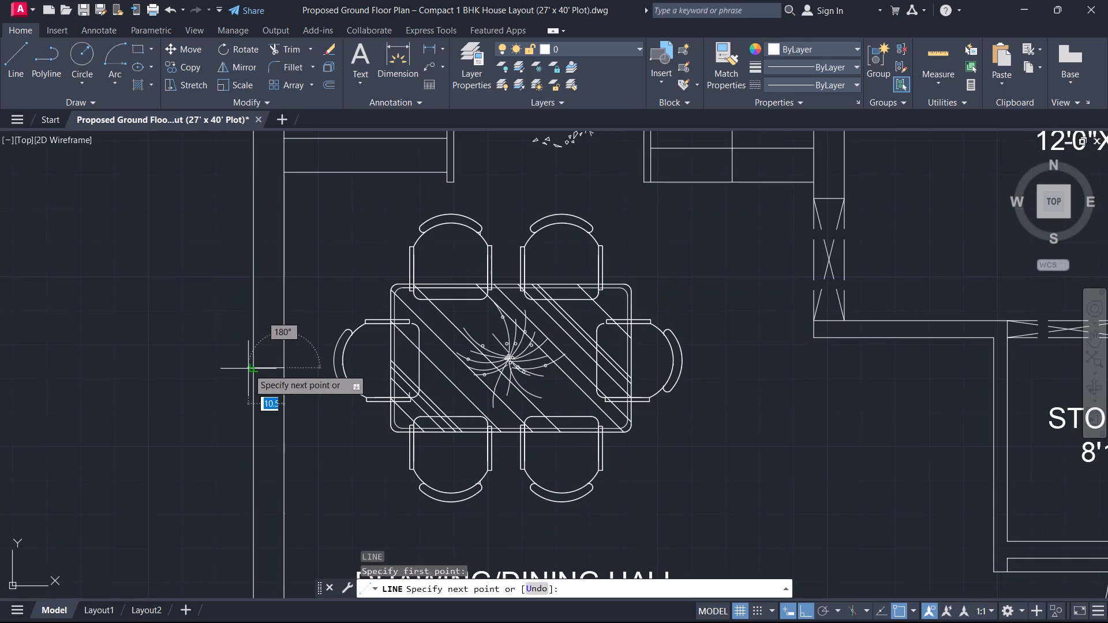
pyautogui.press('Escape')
# Draw a short line across the hall's west wall beside the dining table's west chair.
pyautogui.moveTo(280, 401); pyautogui.dragTo(298, 359, button='middle')
pyautogui.scroll(1, 280, 401)
pyautogui.press('space')
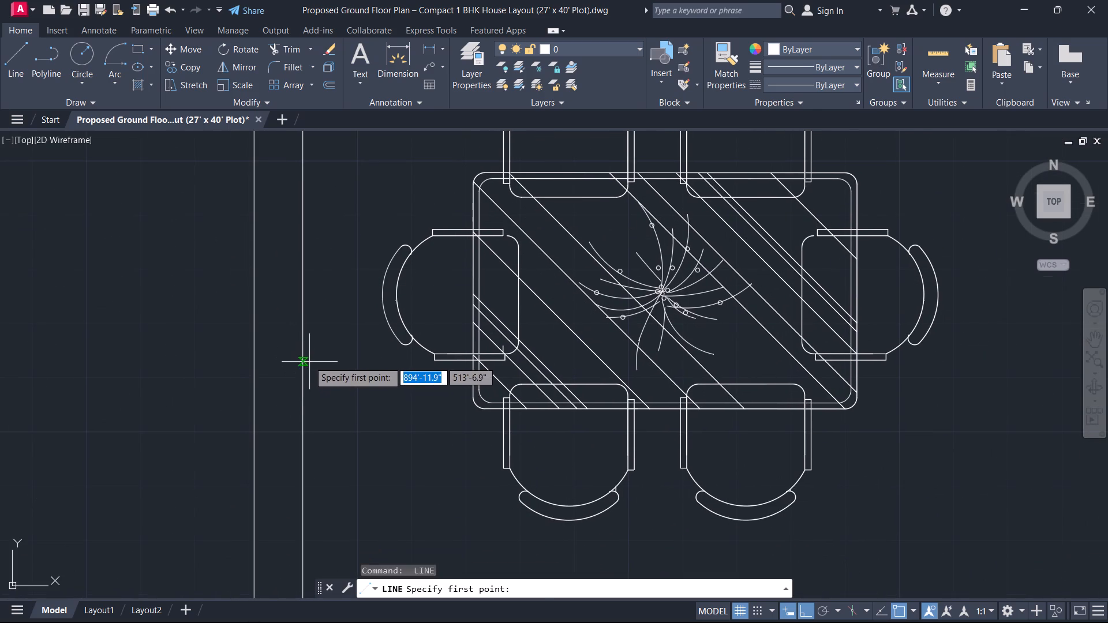
pyautogui.click(308, 361)
pyautogui.click(257, 363)
pyautogui.press('Escape')
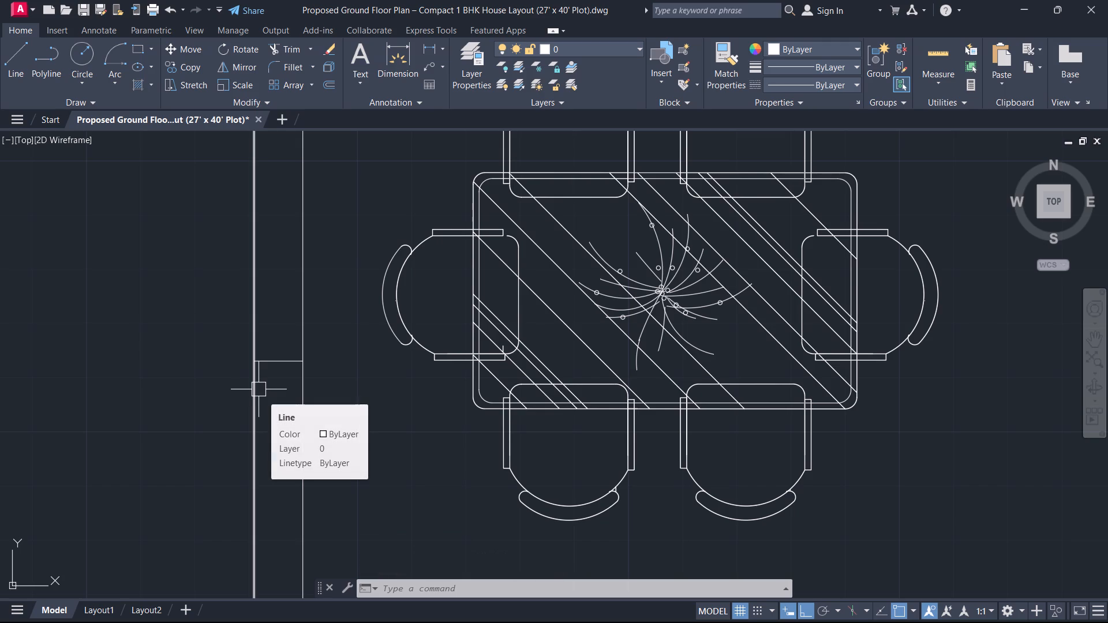
# Offset the short line across the wall beside the dining table by 3' to both the north and the south.
pyautogui.write('O')
pyautogui.press('space')
pyautogui.scroll(-3, 302, 355)
pyautogui.scroll(1, 301, 355)
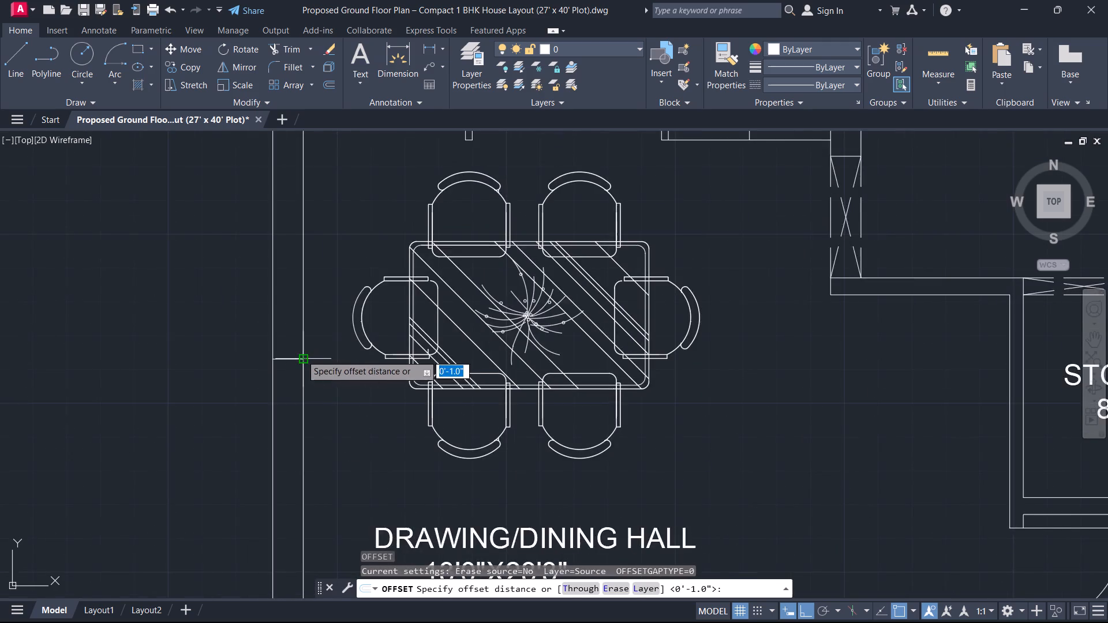
pyautogui.scroll(-3, 319, 356)
pyautogui.write("3'")
pyautogui.press('Return')
pyautogui.scroll(2, 260, 364)
pyautogui.scroll(1, 328, 365)
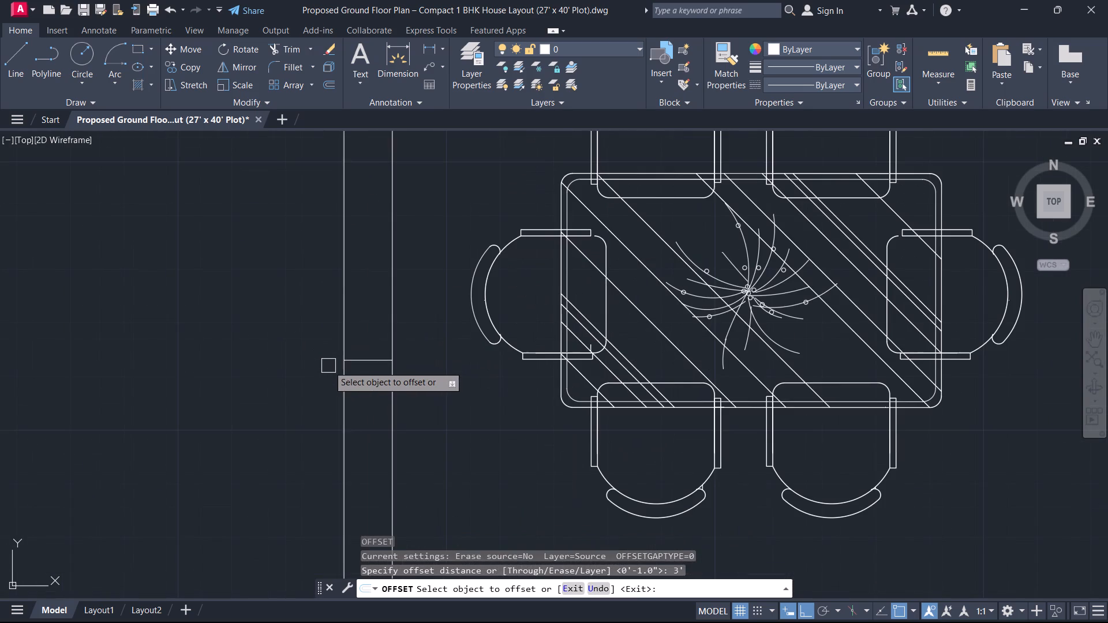
pyautogui.scroll(1, 361, 364)
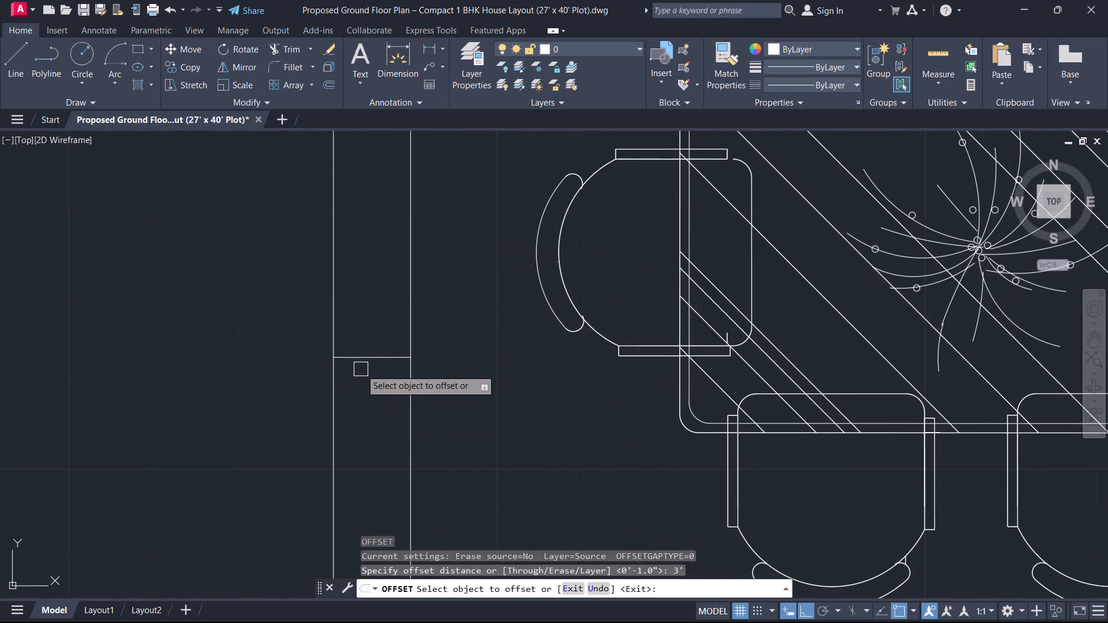
pyautogui.click(362, 359)
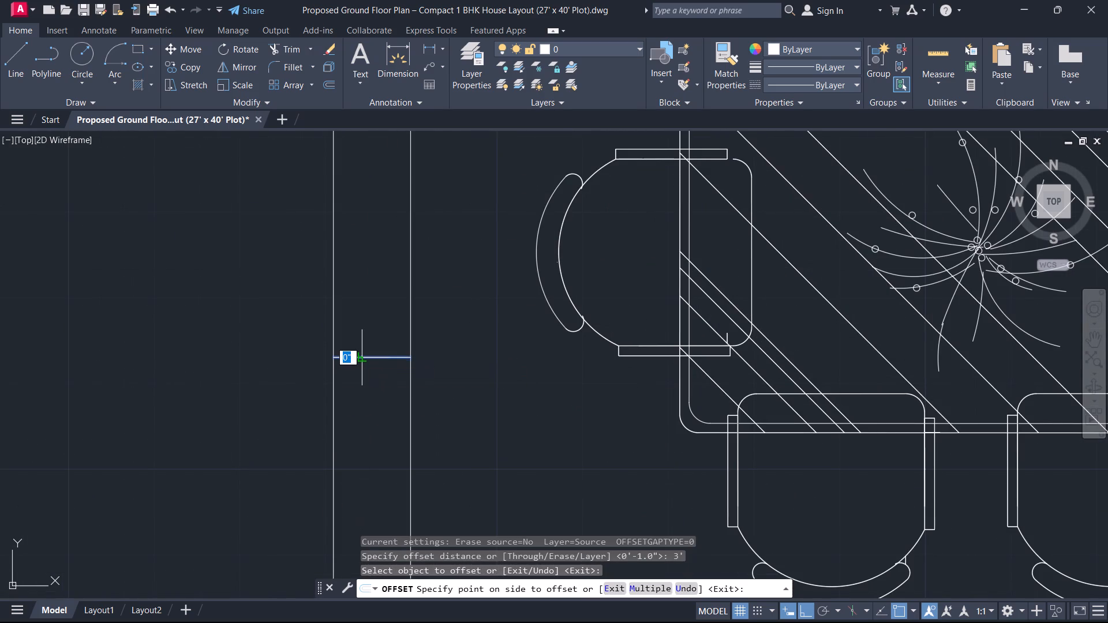
pyautogui.click(375, 214)
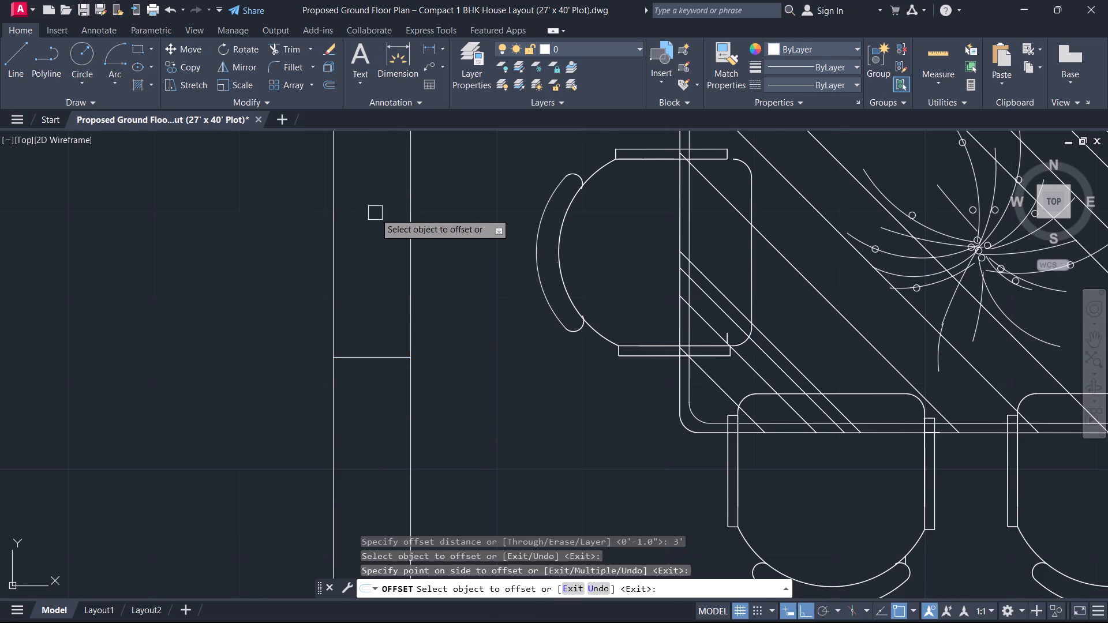
pyautogui.scroll(-3, 369, 332)
pyautogui.scroll(2, 369, 332)
pyautogui.click(369, 339)
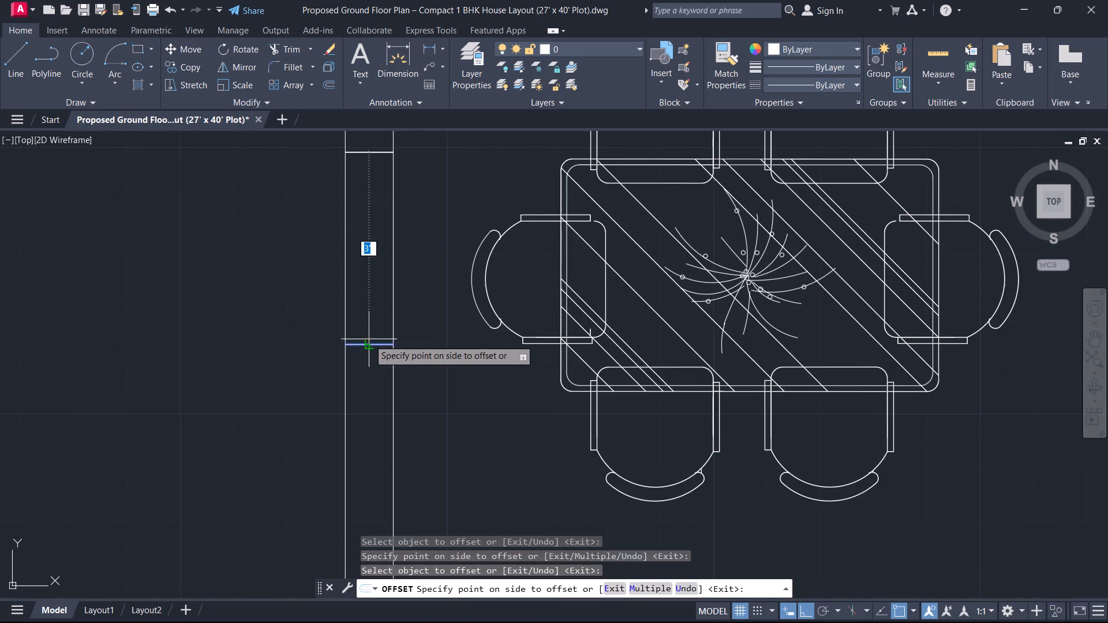
pyautogui.click(358, 368)
pyautogui.press('Escape')
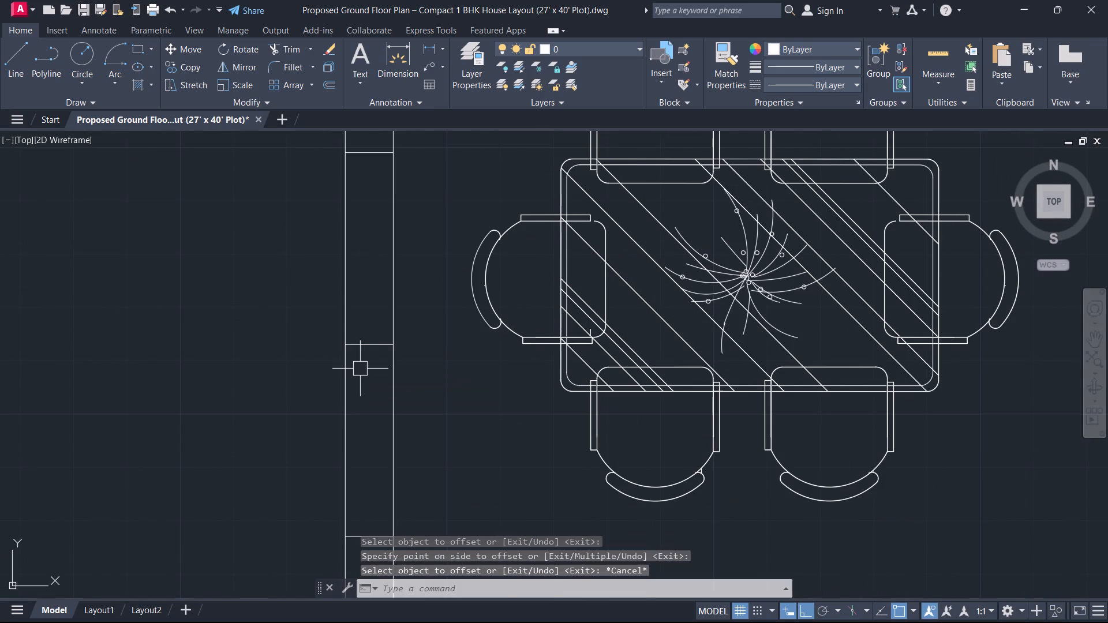
# Erase the original middle line across the wall beside the dining table, keeping the two offset lines.
pyautogui.click(361, 369)
pyautogui.click(358, 315)
pyautogui.press('Delete')
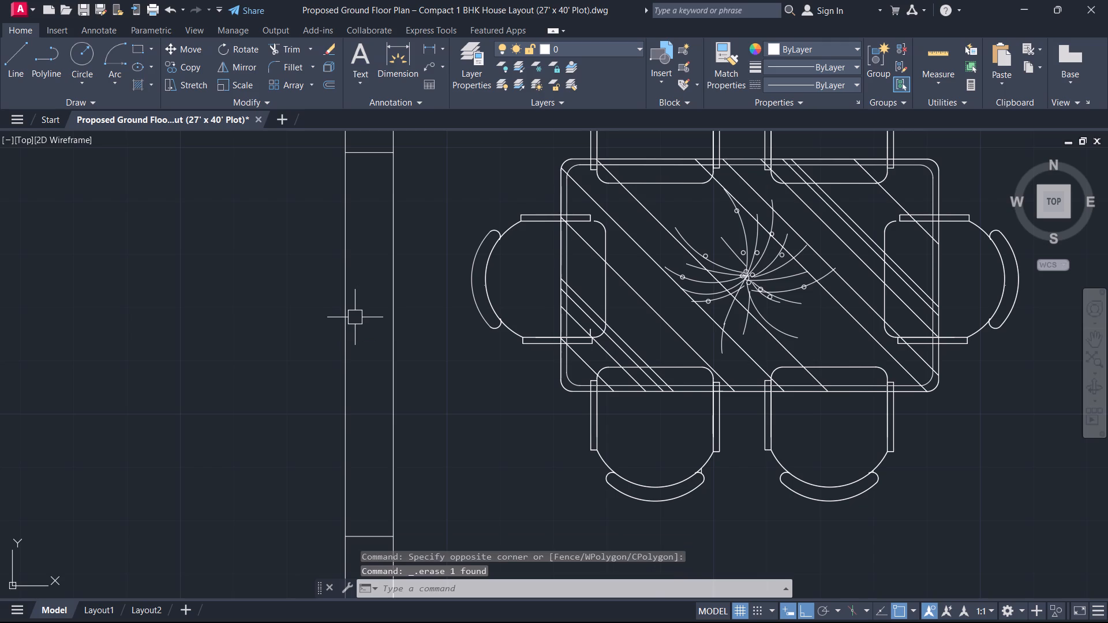
# Draw the window's centre line within the west wall beside the dining table, joining the midpoints of the two end lines.
pyautogui.write('L')
pyautogui.press('space')
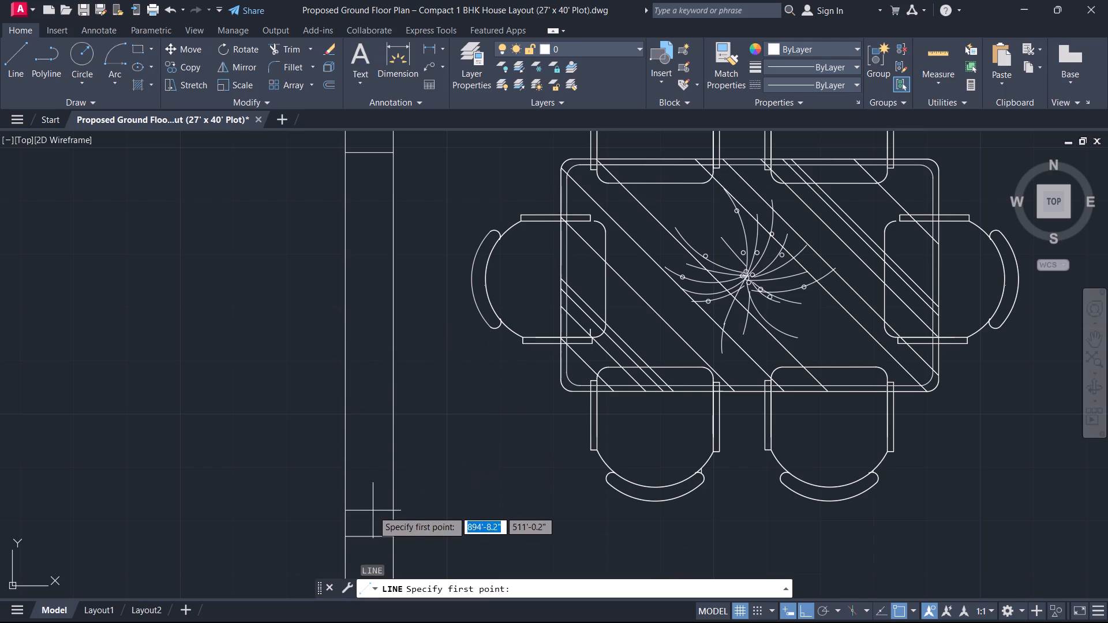
pyautogui.click(373, 534)
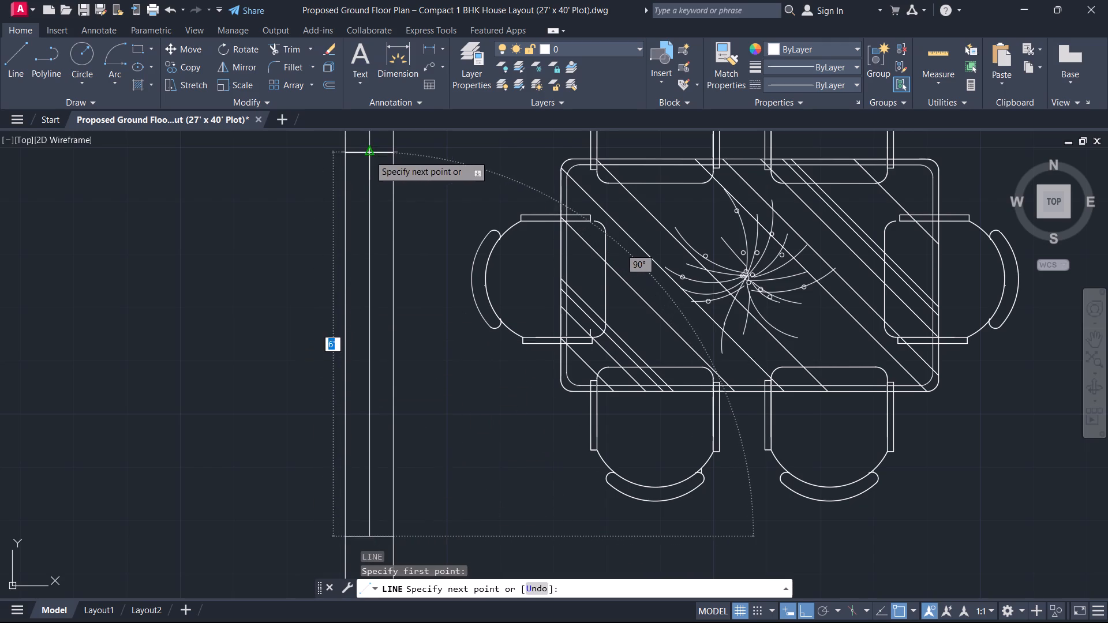
pyautogui.click(369, 155)
pyautogui.rightClick(383, 208)
pyautogui.click(413, 234)
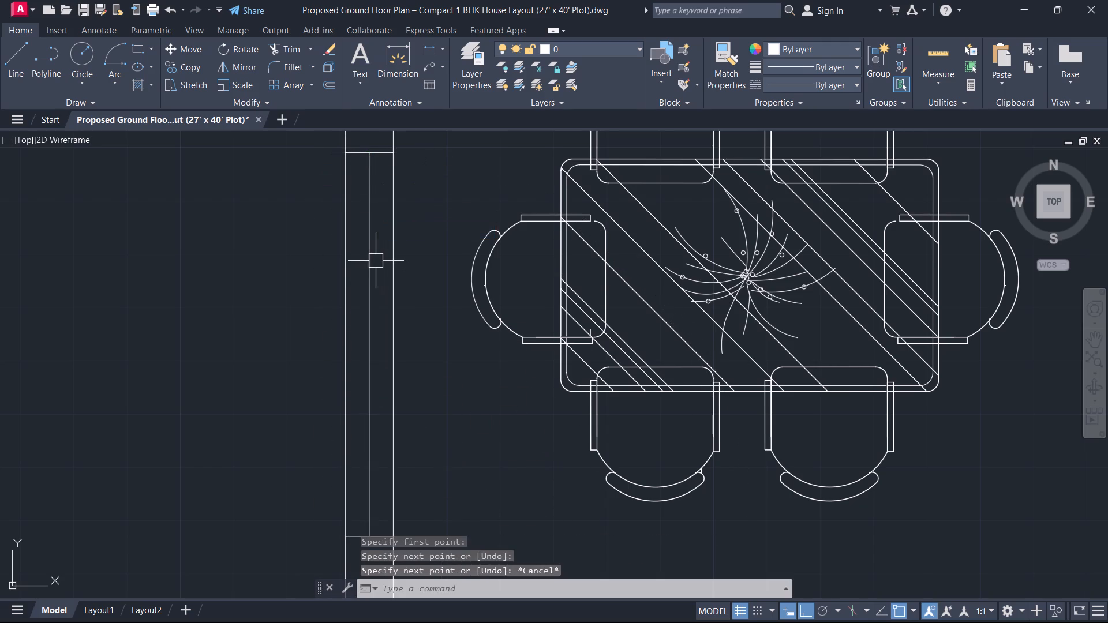
# Offset the window's centre line in the west wall beside the dining table by 1" to both the west and the east.
pyautogui.write('O')
pyautogui.press('space')
pyautogui.press('1')
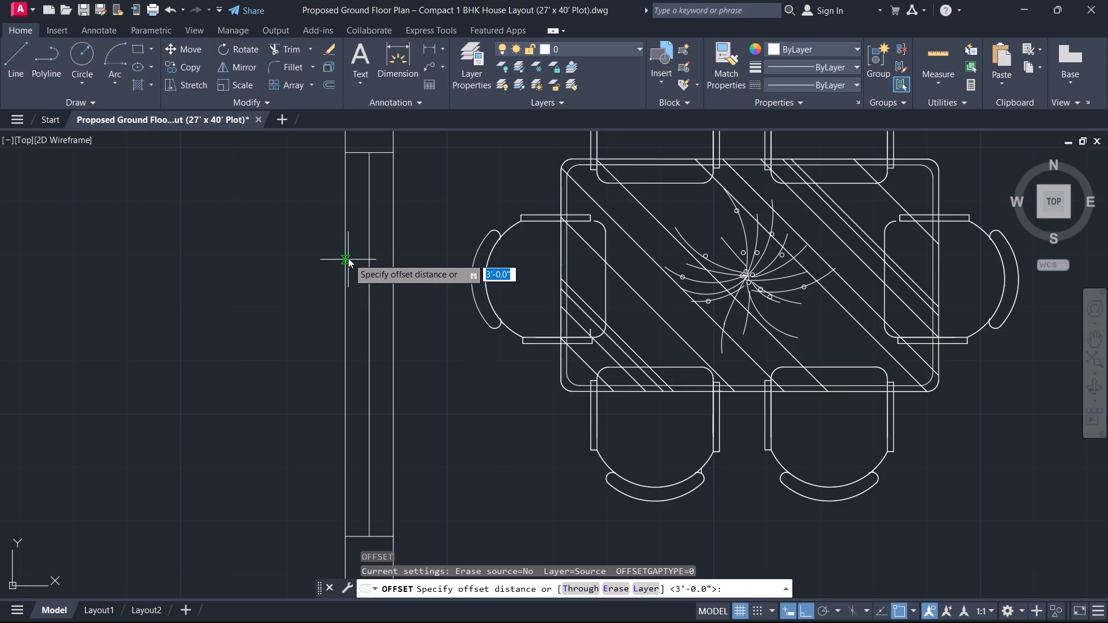
pyautogui.press('Return')
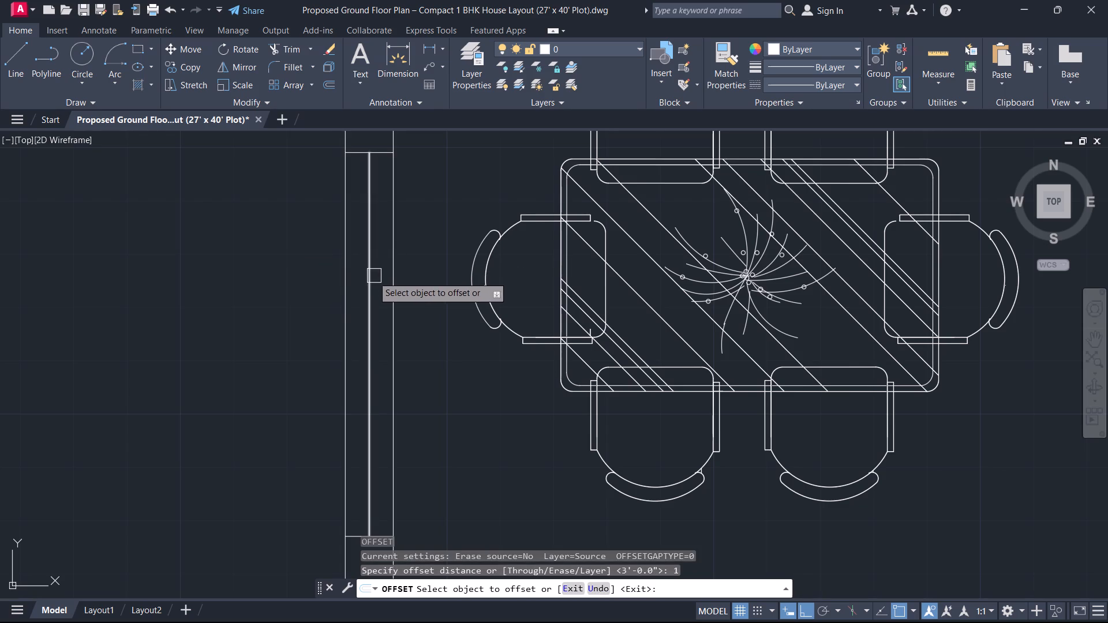
pyautogui.click(372, 277)
pyautogui.click(335, 289)
pyautogui.scroll(1, 370, 323)
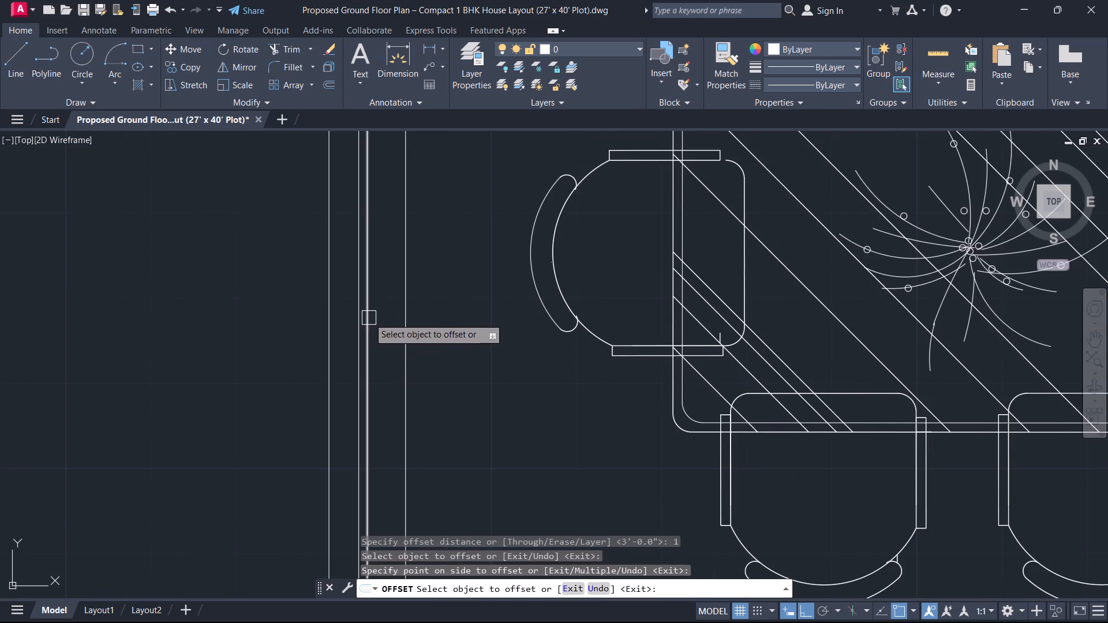
pyautogui.click(370, 318)
pyautogui.click(387, 315)
pyautogui.scroll(3, 368, 318)
pyautogui.press('Escape')
# Erase the original centre line between the two offset lines of the dining-side window.
pyautogui.click(374, 323)
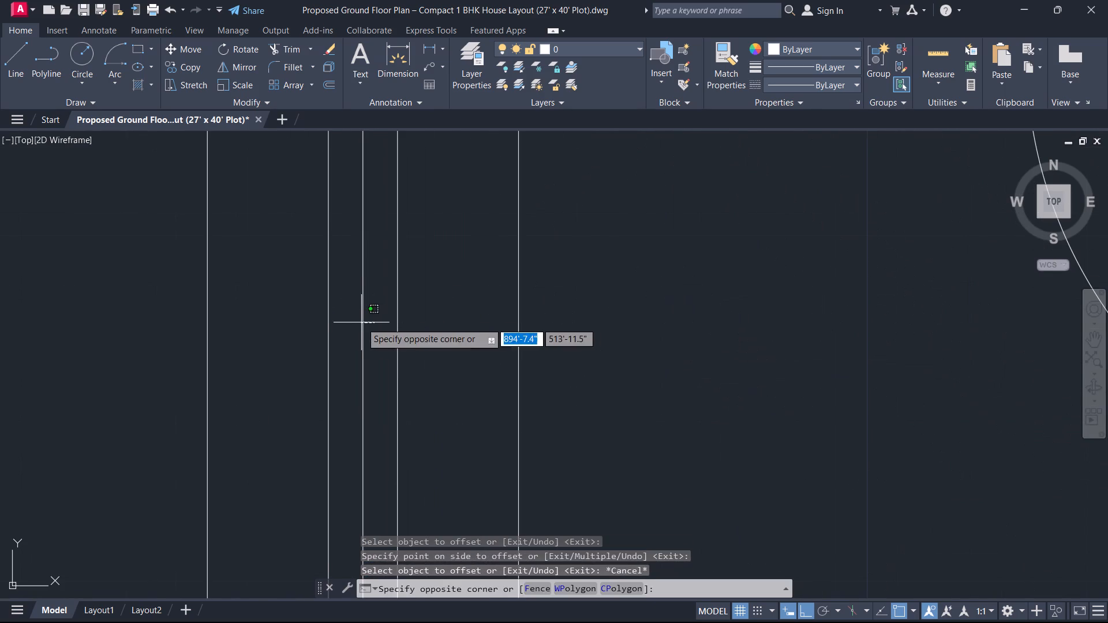
pyautogui.click(348, 322)
pyautogui.press('Delete')
# Draw a line about 9" long across the curved stair wall at its northernmost point, from the inner arc to the outer arc.
pyautogui.scroll(-2, 345, 321)
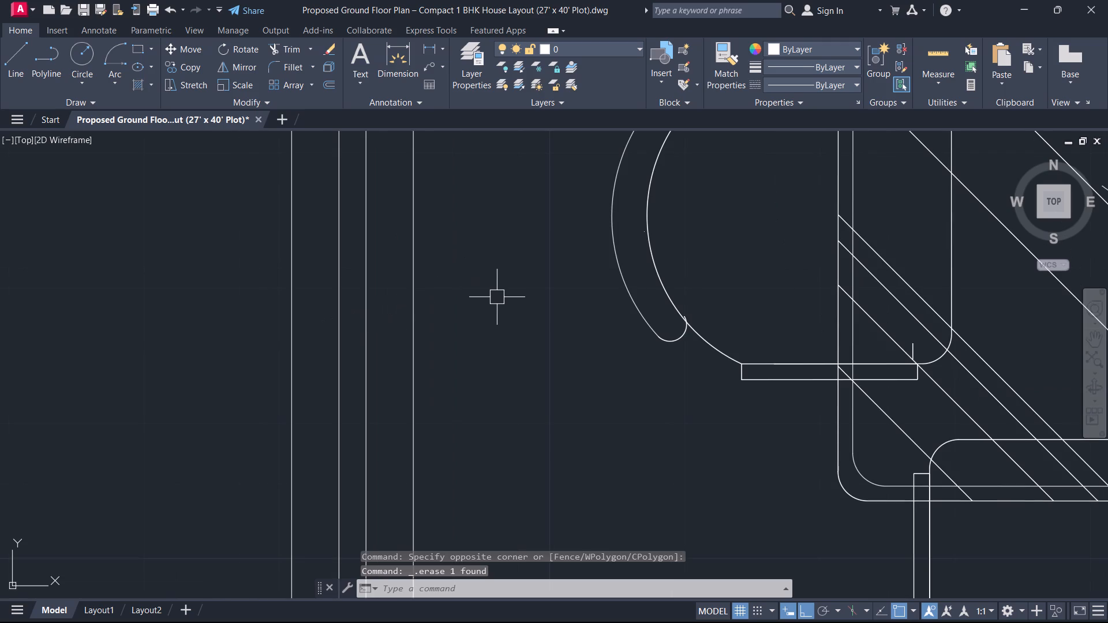
pyautogui.scroll(-3, 534, 323)
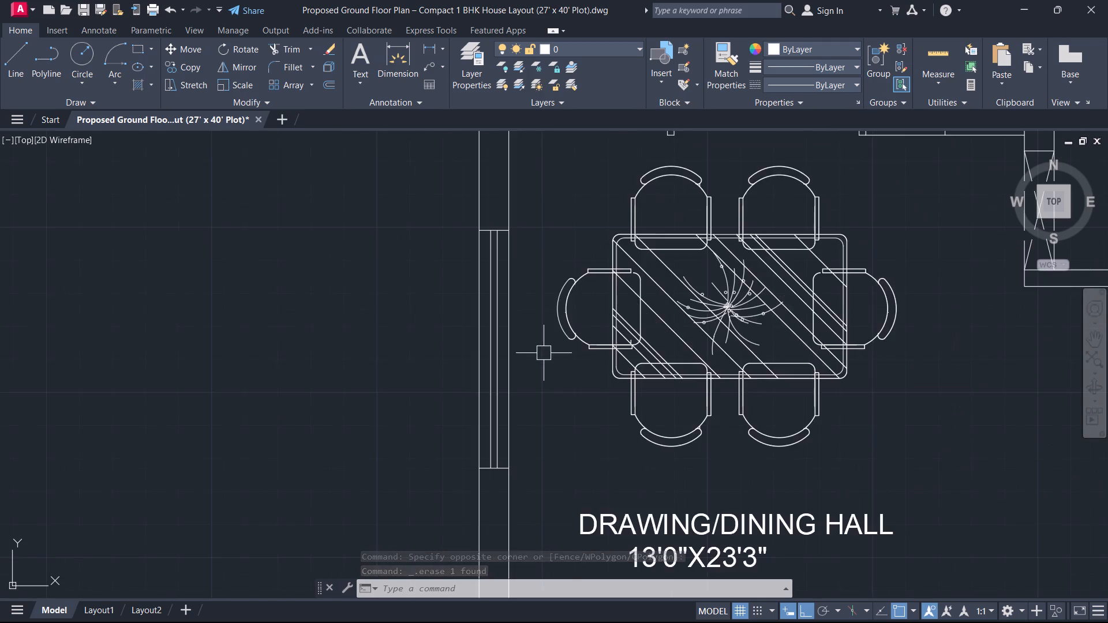
pyautogui.scroll(-3, 613, 319)
pyautogui.moveTo(611, 318); pyautogui.dragTo(372, 416, button='middle')
pyautogui.scroll(1, 413, 127)
pyautogui.scroll(2, 454, 207)
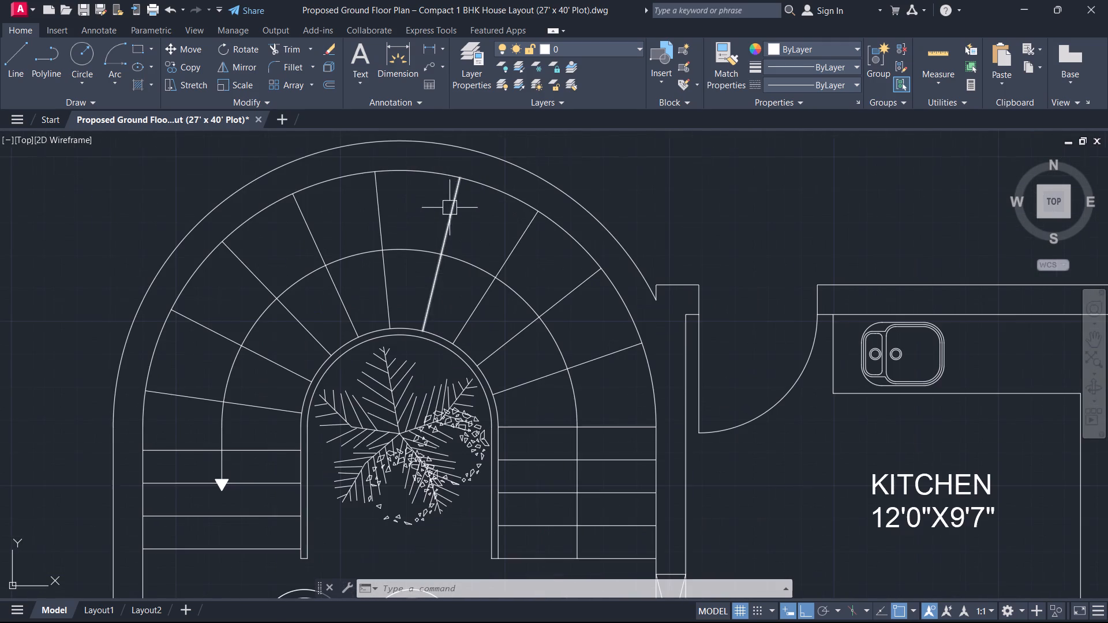
pyautogui.write('L')
pyautogui.press('space')
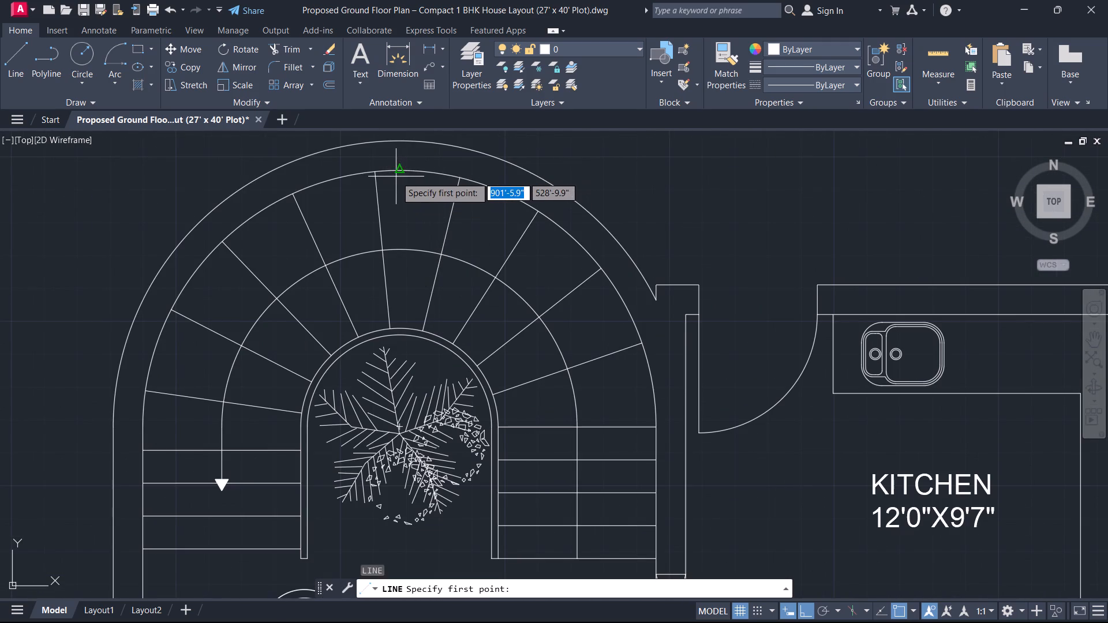
pyautogui.click(398, 172)
pyautogui.click(402, 144)
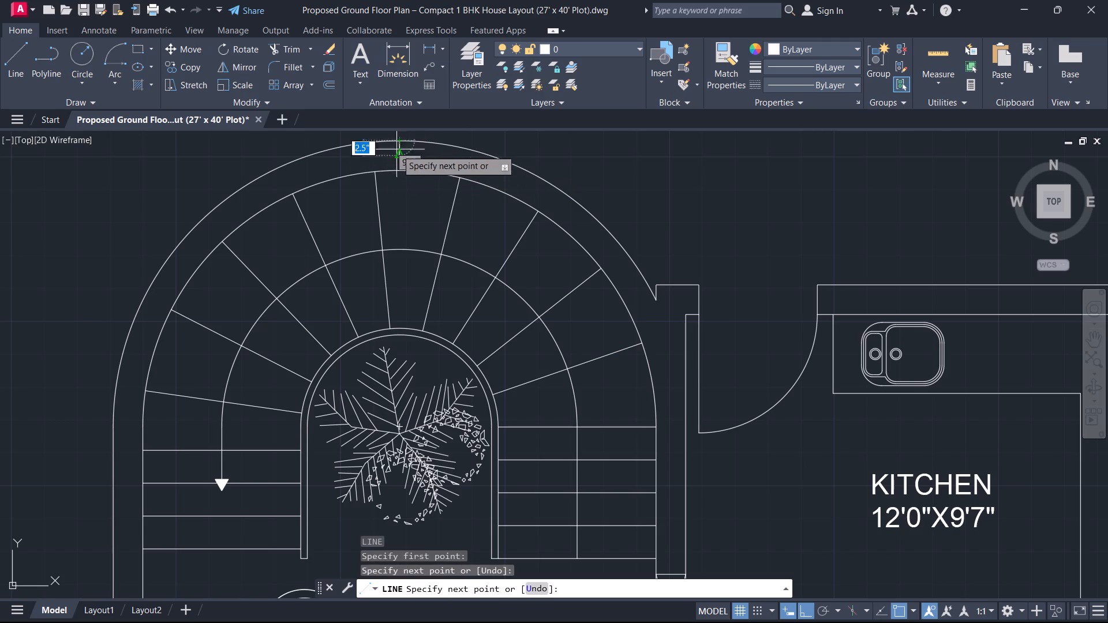
pyautogui.press('Escape')
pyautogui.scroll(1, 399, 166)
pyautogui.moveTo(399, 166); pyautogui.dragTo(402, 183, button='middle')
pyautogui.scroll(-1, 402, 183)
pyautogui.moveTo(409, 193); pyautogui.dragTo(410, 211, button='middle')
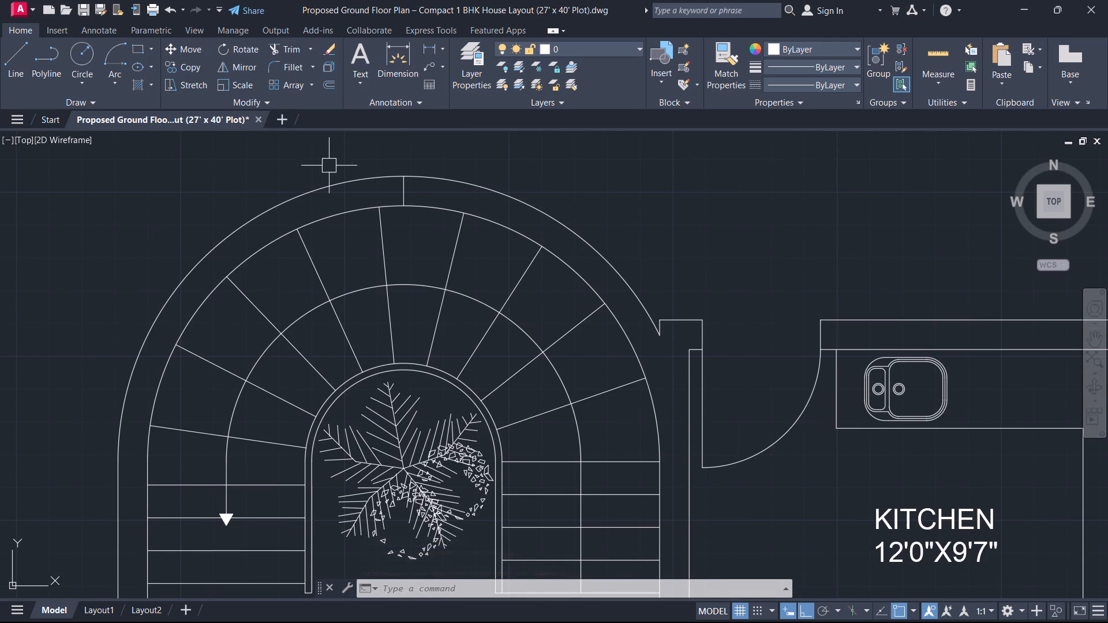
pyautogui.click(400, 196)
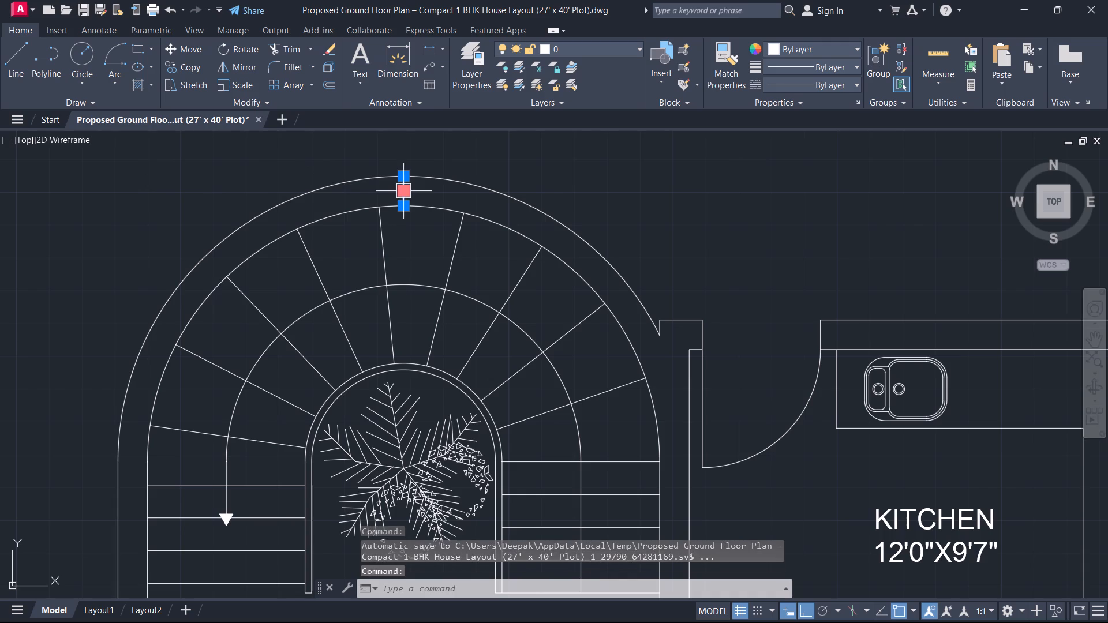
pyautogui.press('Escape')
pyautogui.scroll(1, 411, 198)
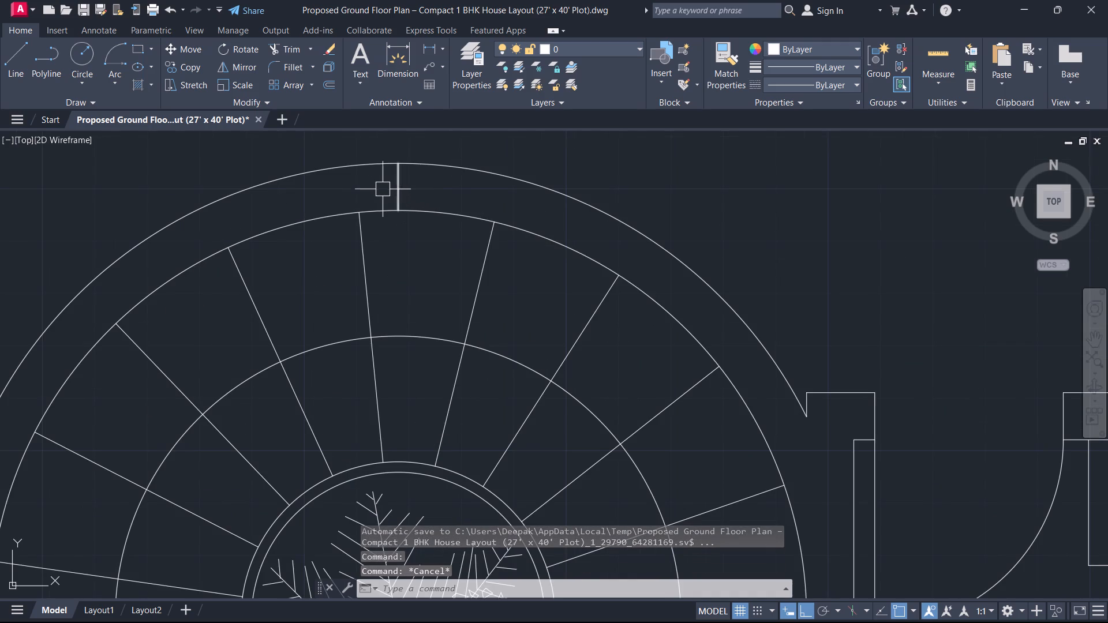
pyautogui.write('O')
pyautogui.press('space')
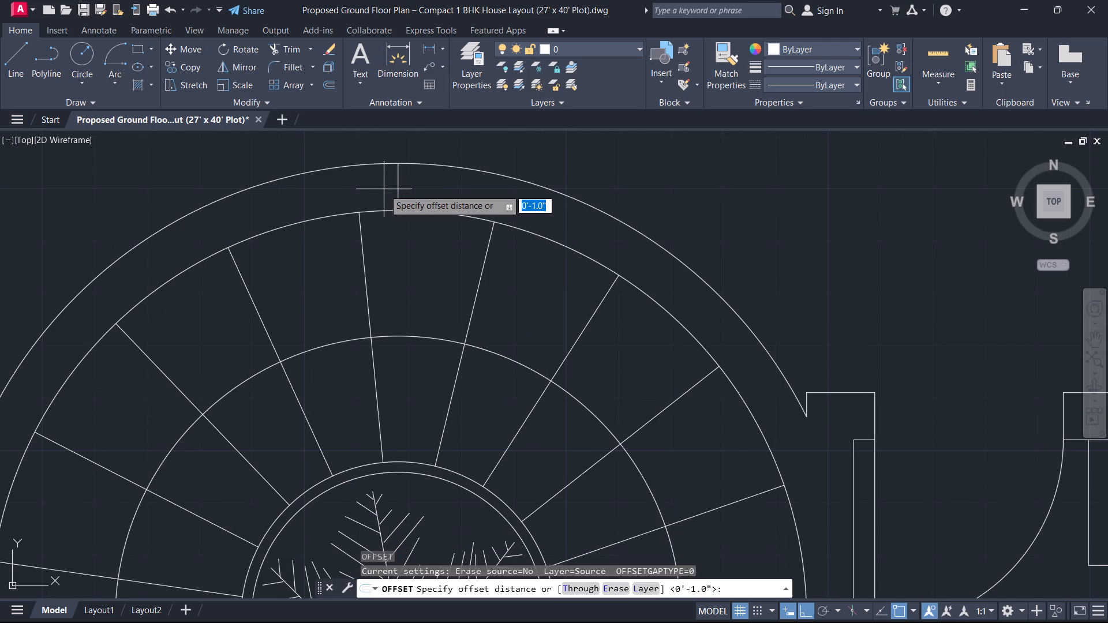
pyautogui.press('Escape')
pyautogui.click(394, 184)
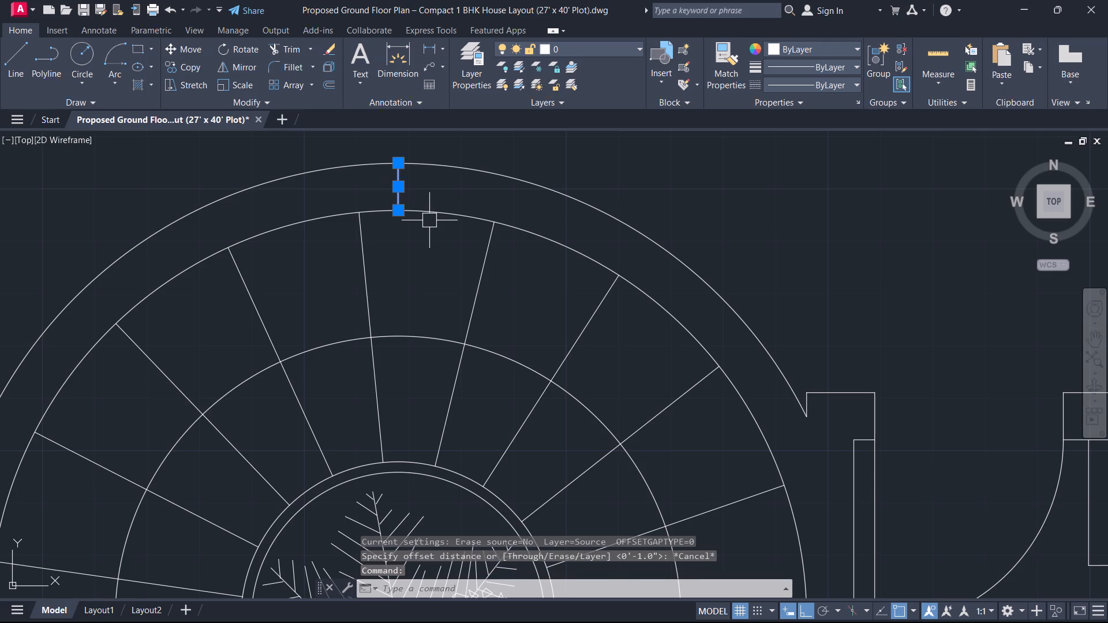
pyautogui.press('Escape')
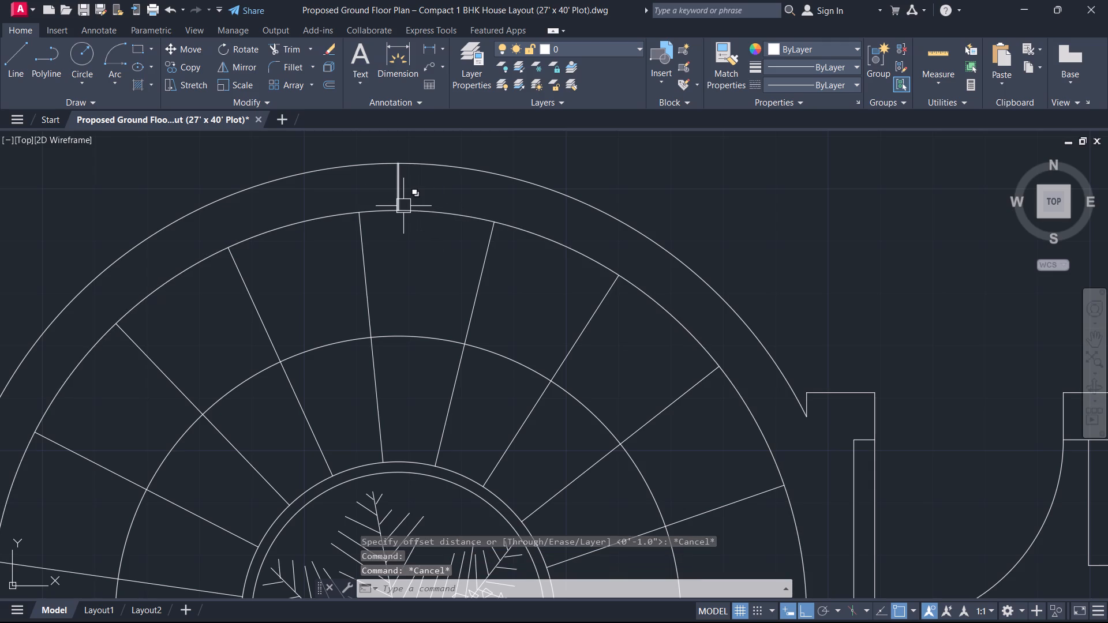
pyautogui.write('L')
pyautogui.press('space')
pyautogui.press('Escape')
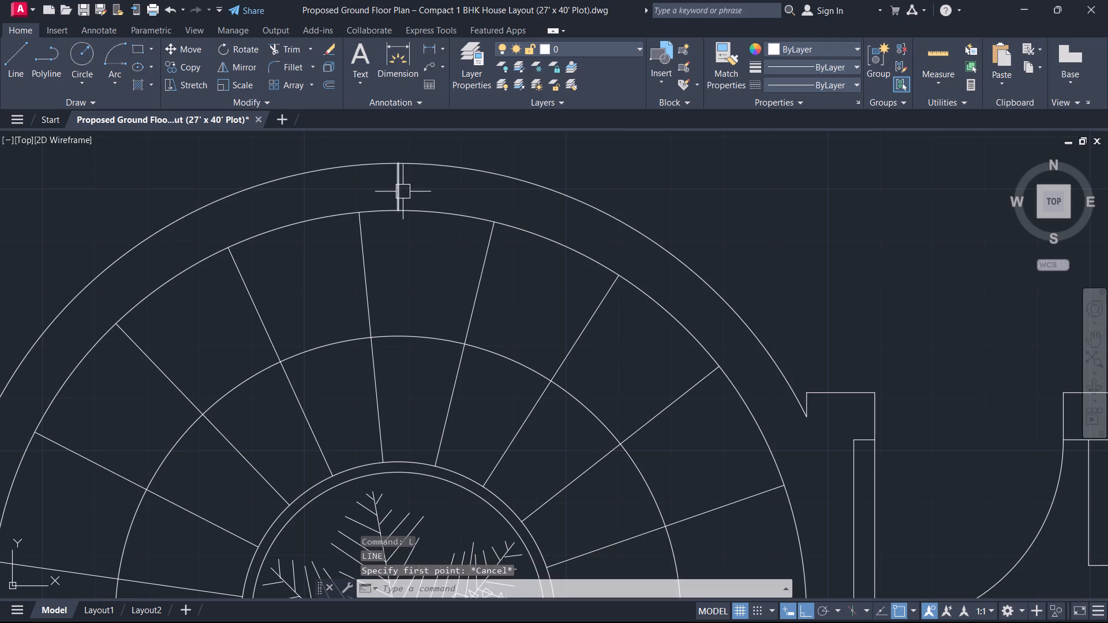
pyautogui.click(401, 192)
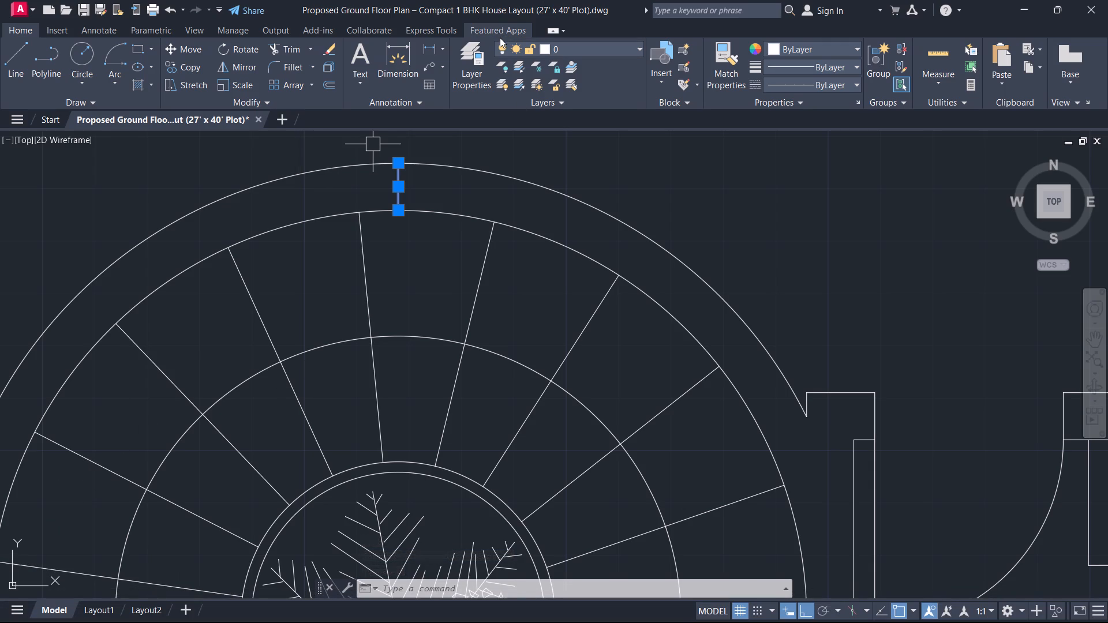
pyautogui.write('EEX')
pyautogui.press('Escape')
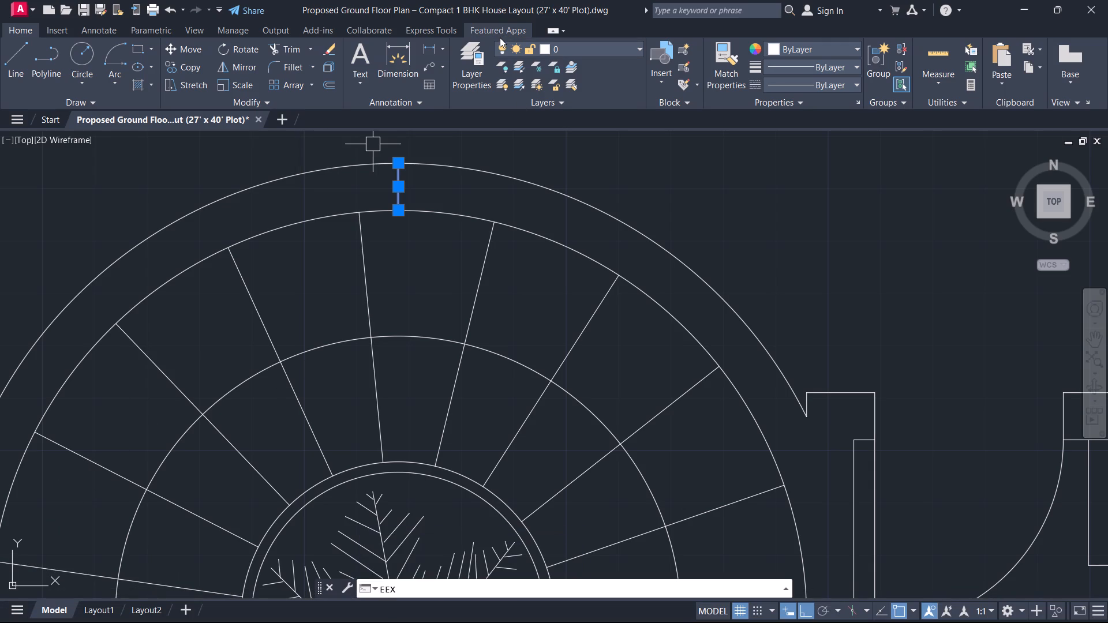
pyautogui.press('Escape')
# Create a path array of the short line across the curved stair wall, using the wall's inner arc as the path.
pyautogui.click(410, 197)
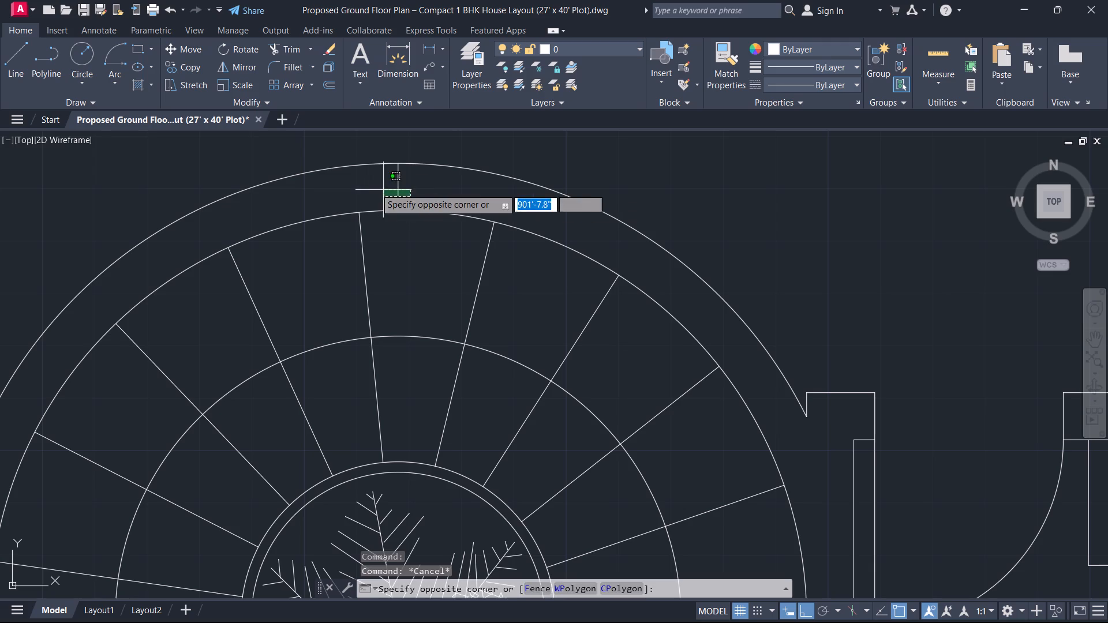
pyautogui.click(375, 188)
pyautogui.write('AR')
pyautogui.press('space')
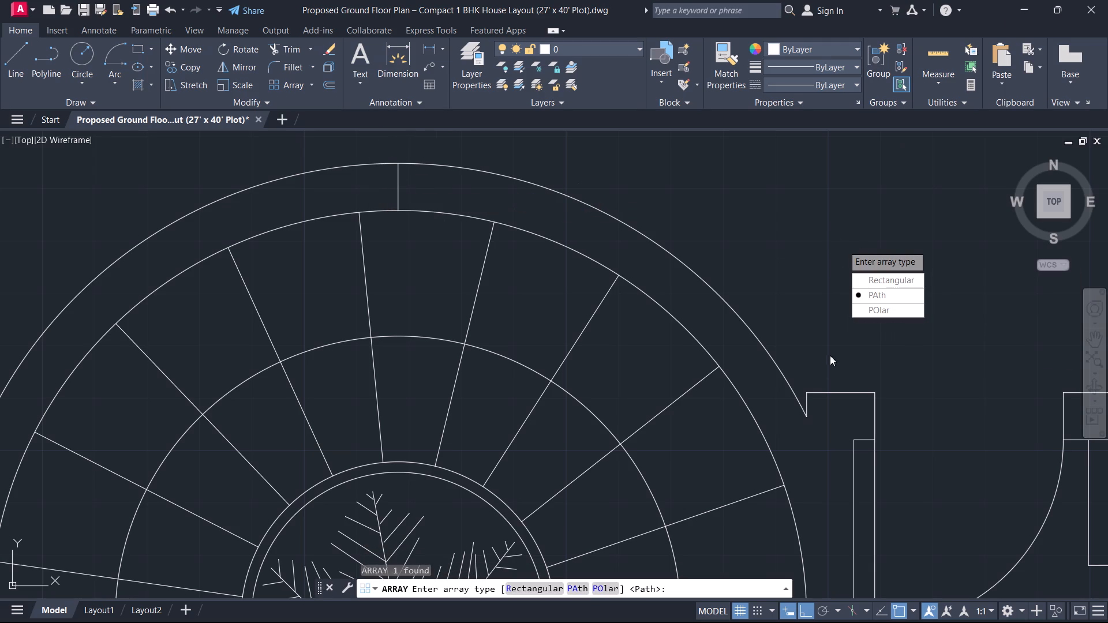
pyautogui.moveTo(898, 301); pyautogui.dragTo(846, 246)
pyautogui.click(571, 251)
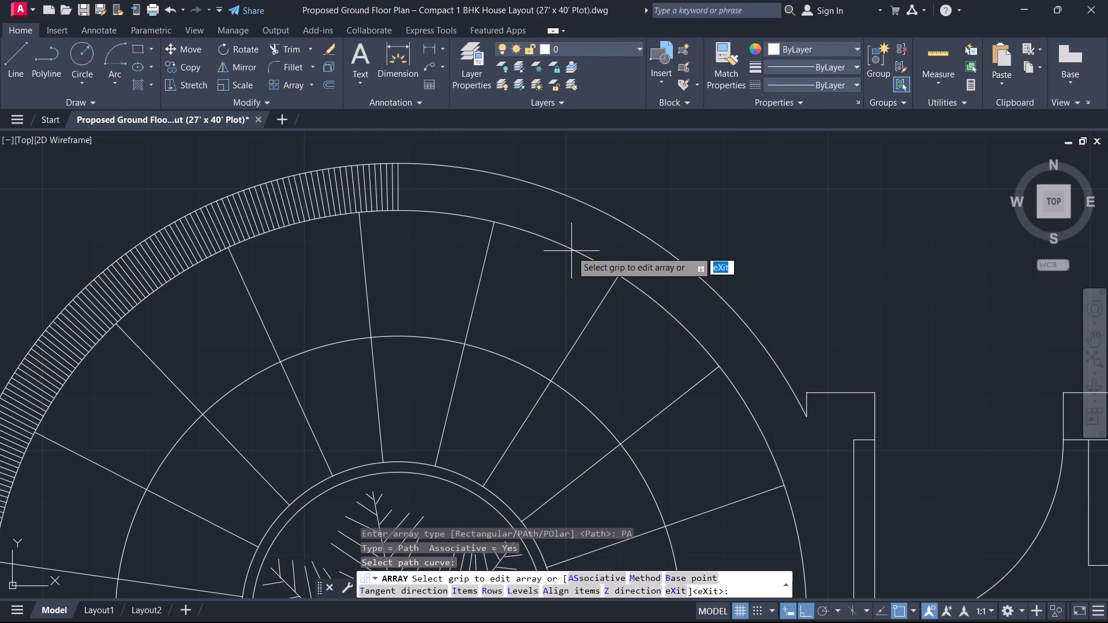
# Enable manual item count for the path array and set it to 2 items.
pyautogui.scroll(1, 394, 165)
pyautogui.scroll(-2, 407, 203)
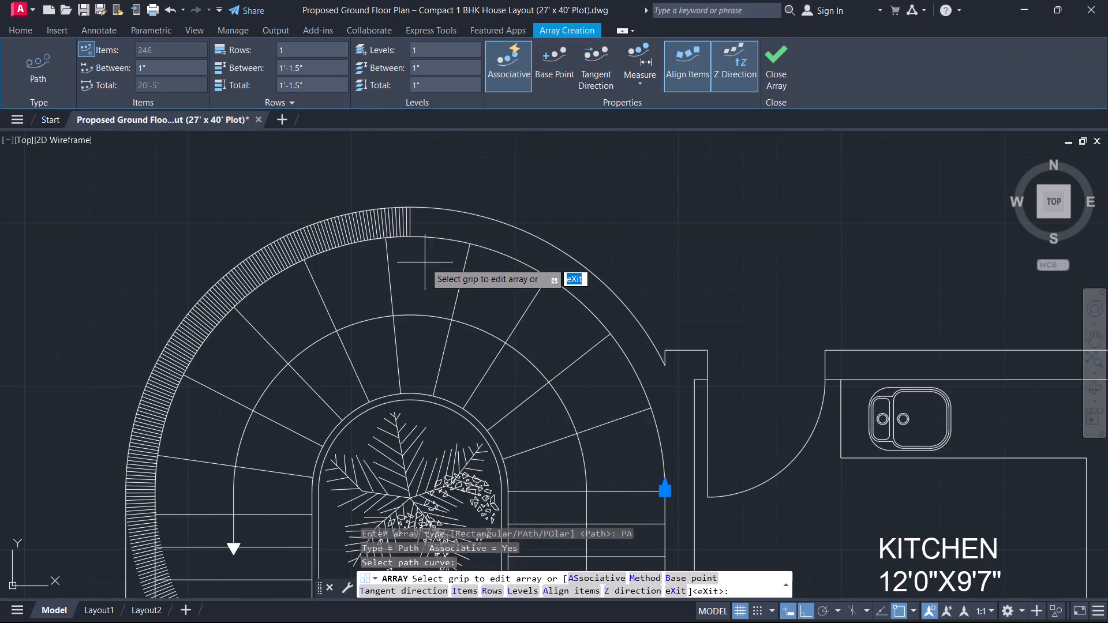
pyautogui.scroll(-2, 425, 262)
pyautogui.scroll(1, 361, 332)
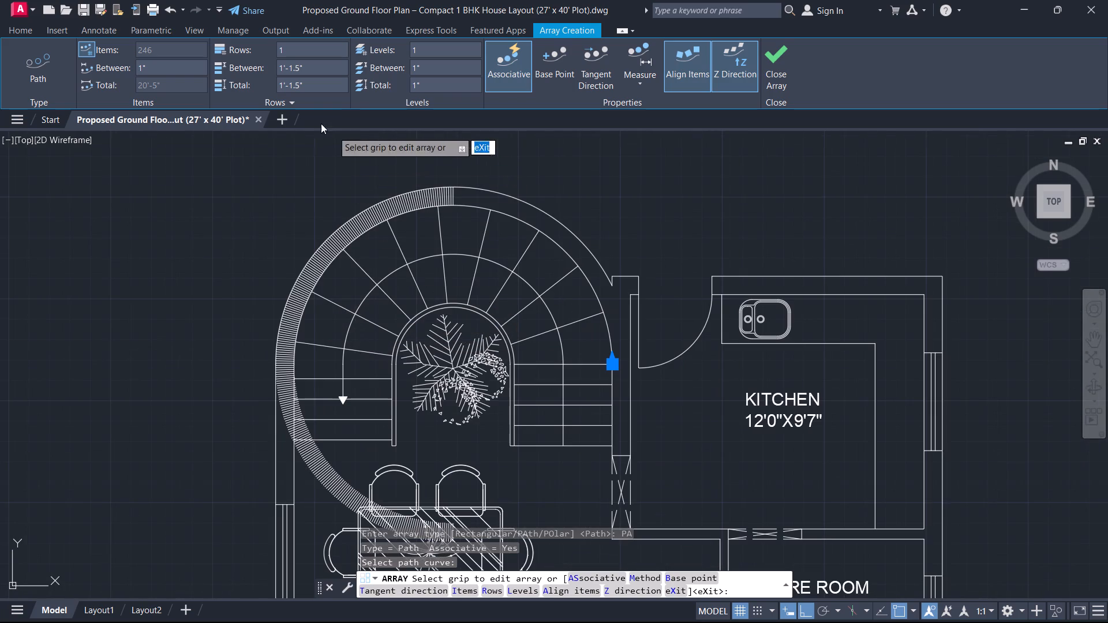
pyautogui.click(184, 50)
pyautogui.click(158, 67)
pyautogui.click(88, 52)
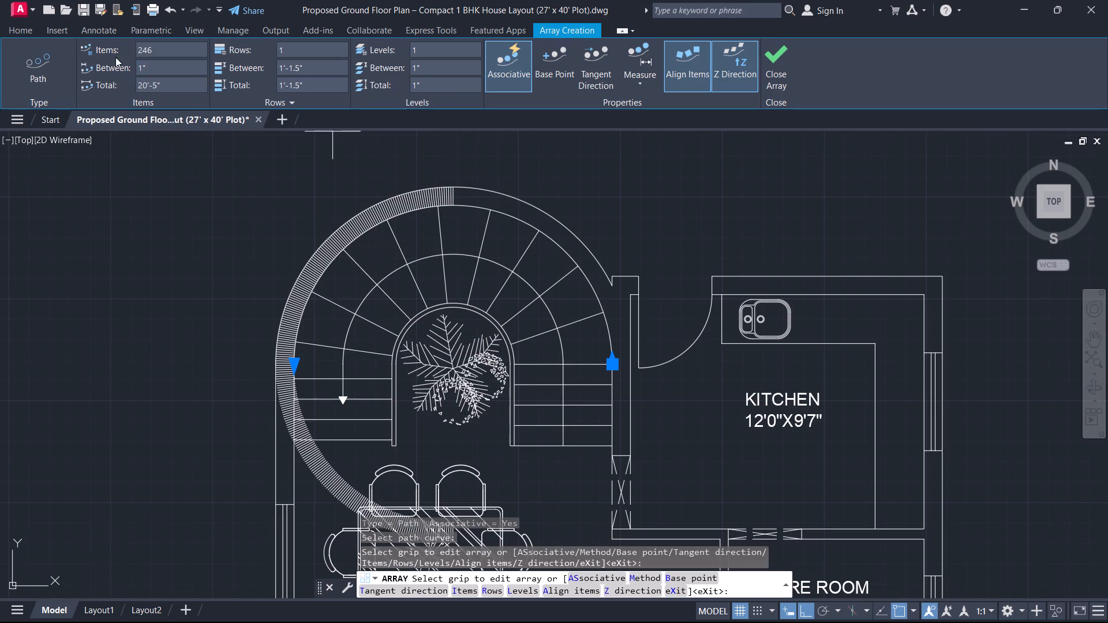
pyautogui.click(160, 49)
pyautogui.moveTo(160, 49); pyautogui.dragTo(146, 50)
pyautogui.press('2')
pyautogui.press('Return')
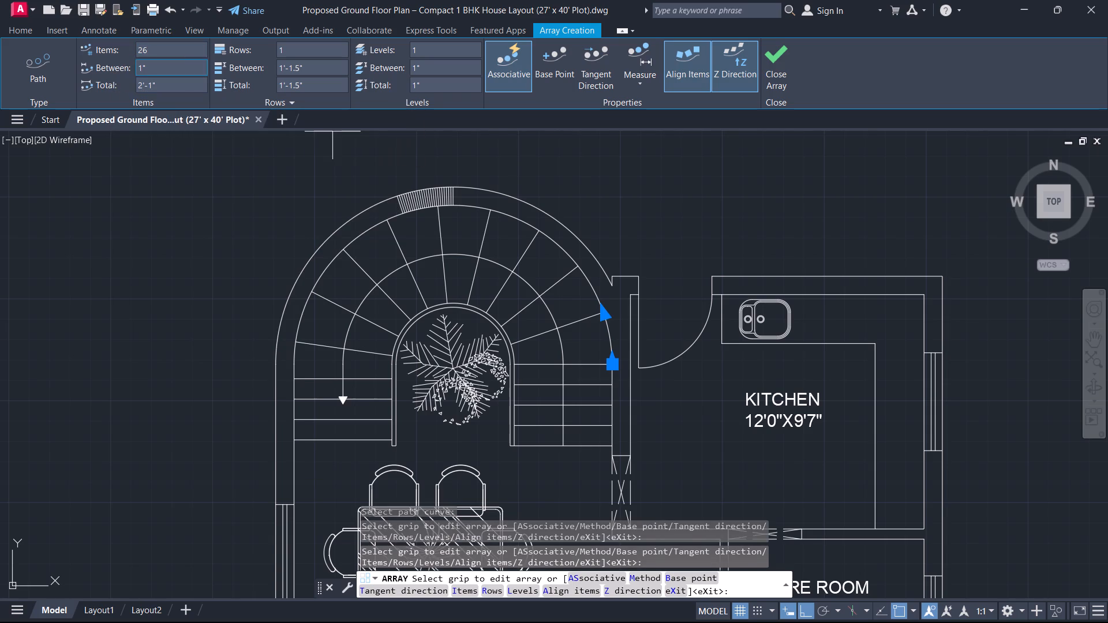
pyautogui.click(181, 55)
pyautogui.press('2')
pyautogui.press('Return')
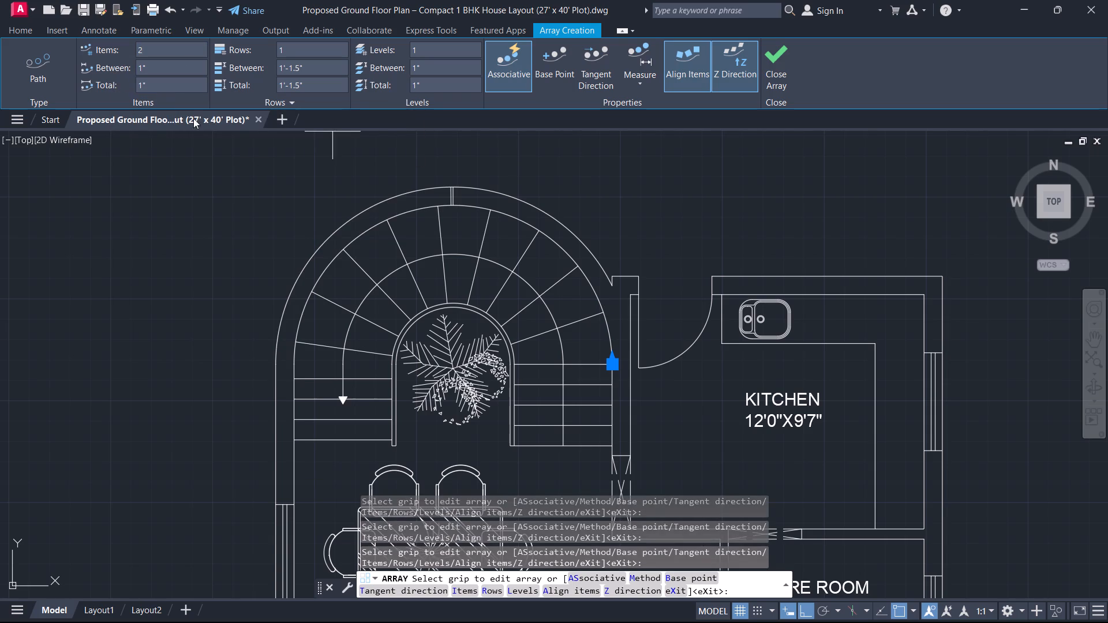
# Set the spacing between the path array's items to 2' and finish the array.
pyautogui.click(184, 69)
pyautogui.press('2')
pyautogui.press("'")
pyautogui.press('Return')
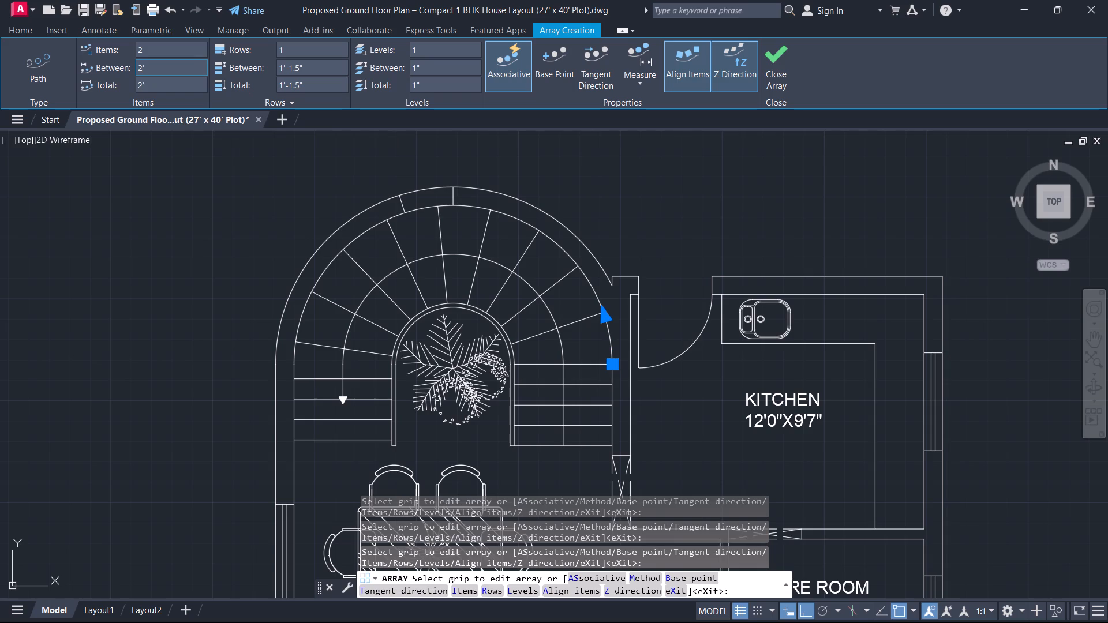
pyautogui.scroll(1, 419, 196)
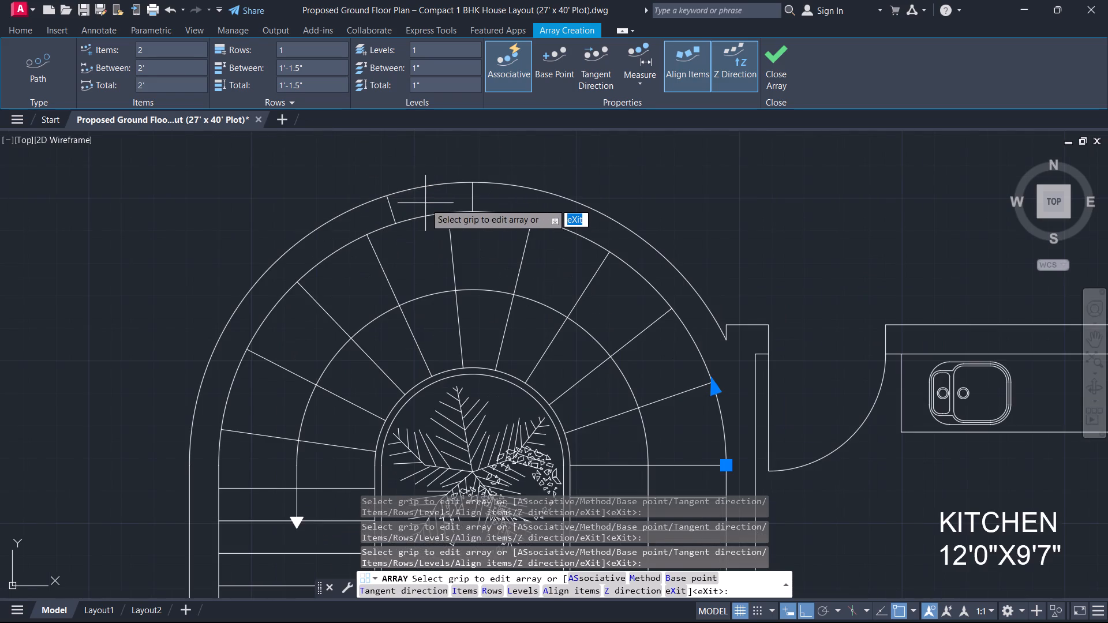
pyautogui.scroll(1, 462, 202)
pyautogui.press('Escape')
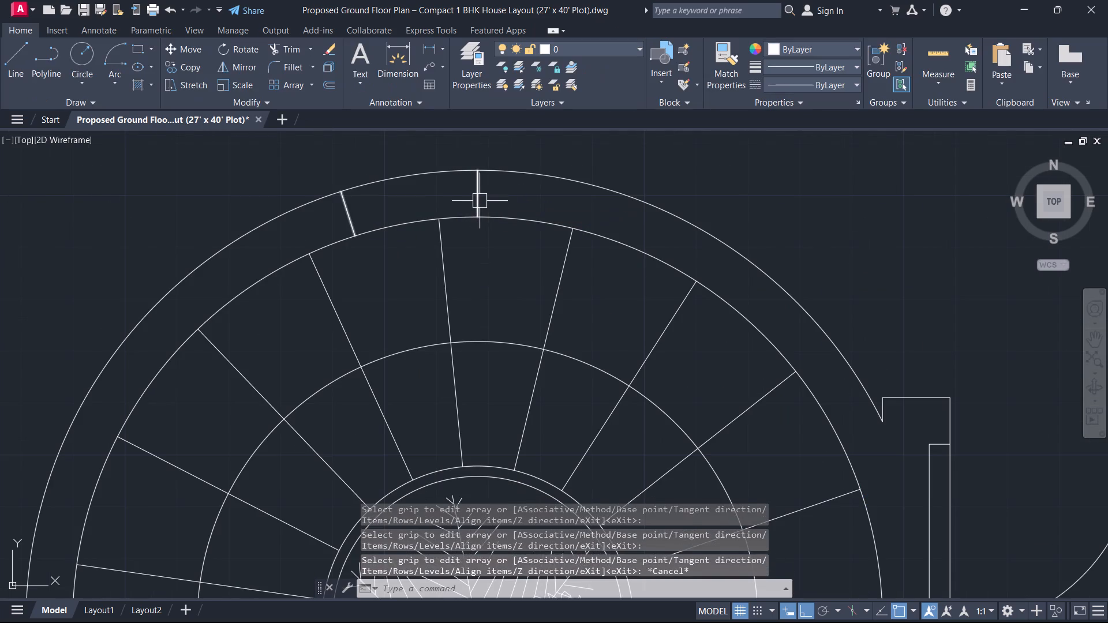
# Mirror the two-line path array about the short line at the curved stair wall's northernmost point, keeping the source array.
pyautogui.click(481, 198)
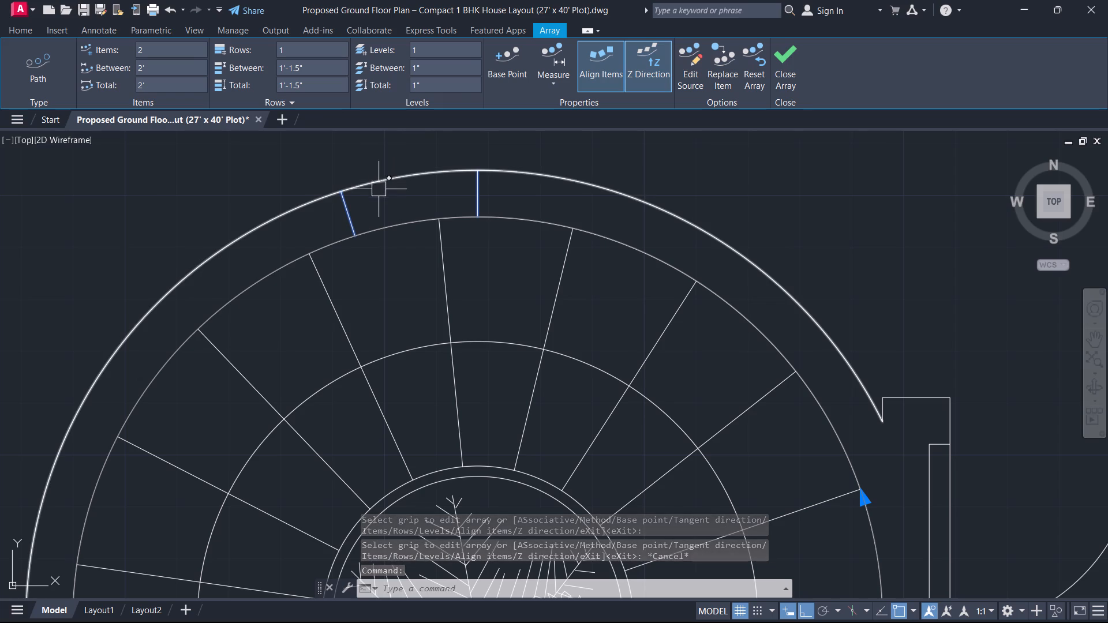
pyautogui.write('MI')
pyautogui.press('space')
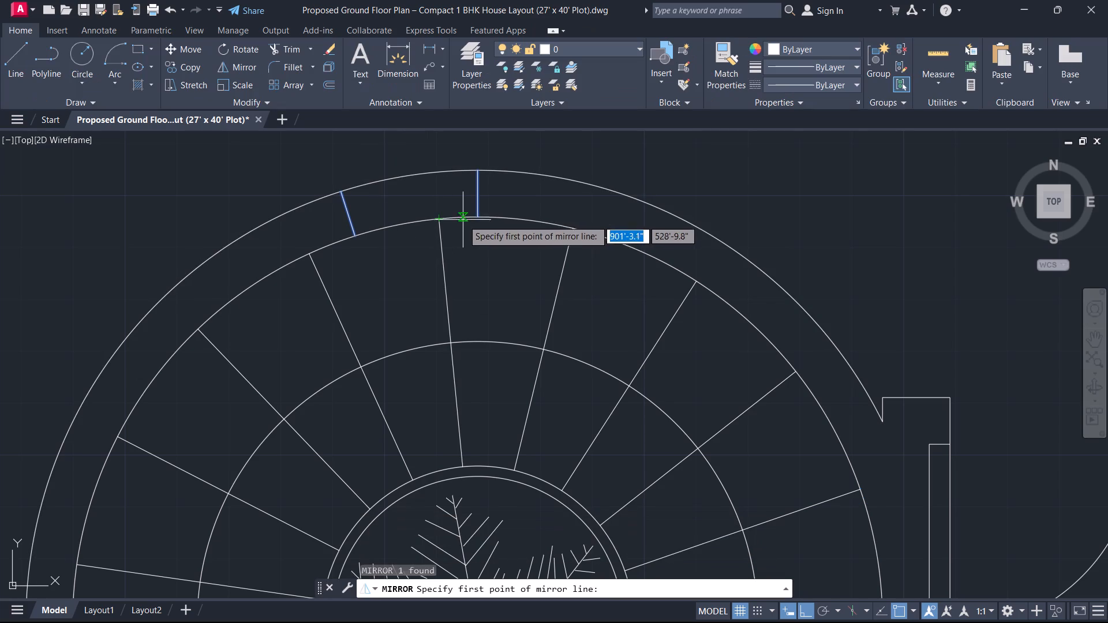
pyautogui.click(474, 217)
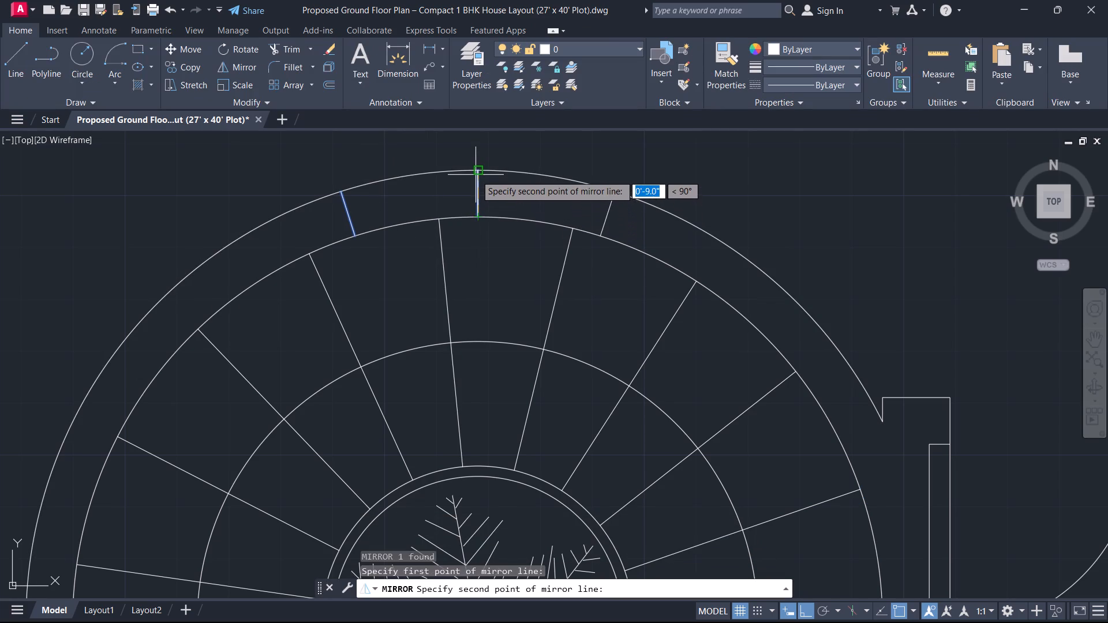
pyautogui.click(476, 175)
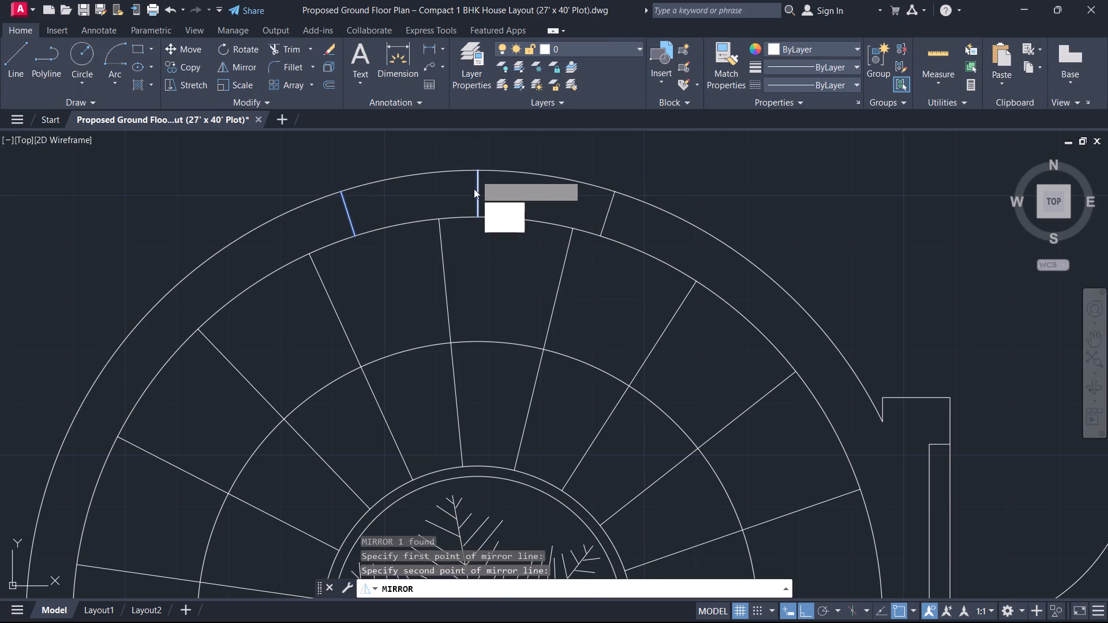
pyautogui.moveTo(492, 222); pyautogui.dragTo(476, 175)
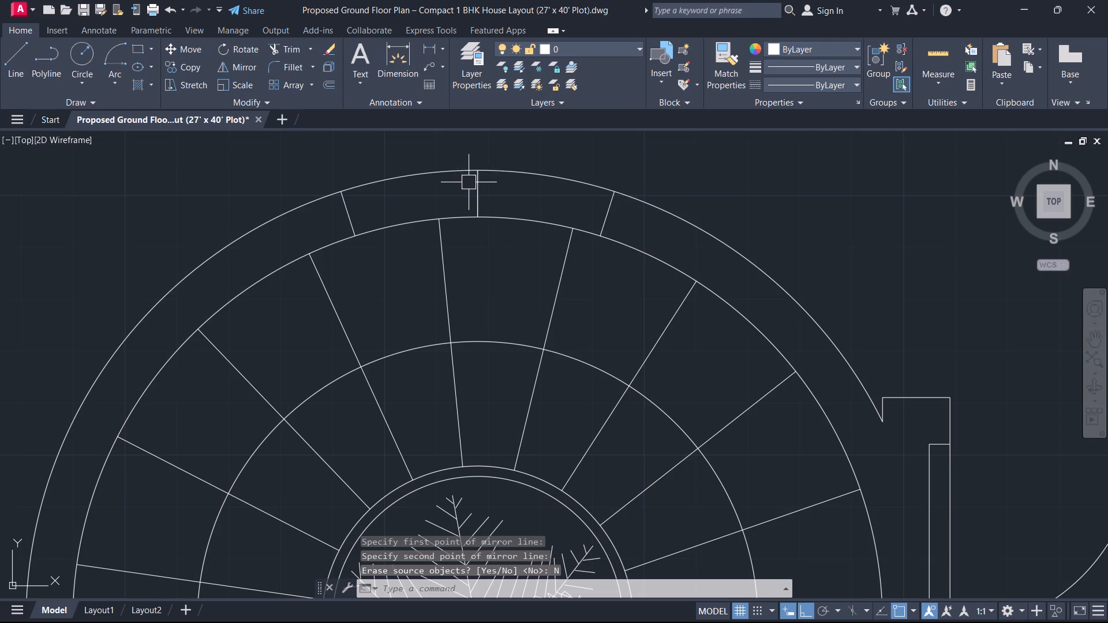
# Explode both the original and the mirrored path arrays on the curved stair wall.
pyautogui.scroll(1, 482, 182)
pyautogui.click(478, 190)
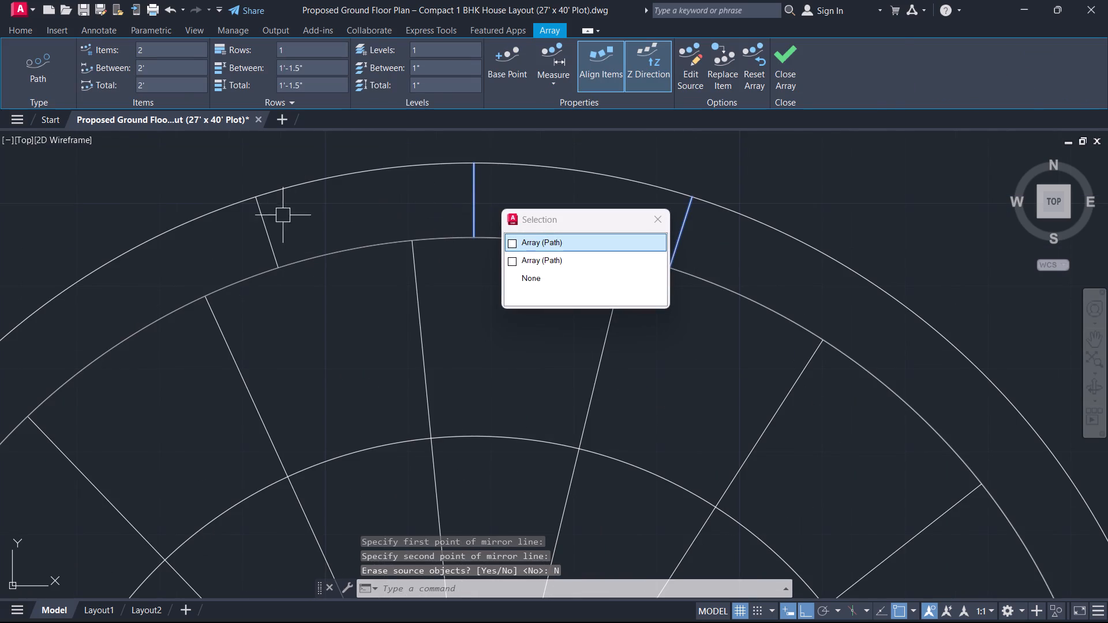
pyautogui.click(260, 228)
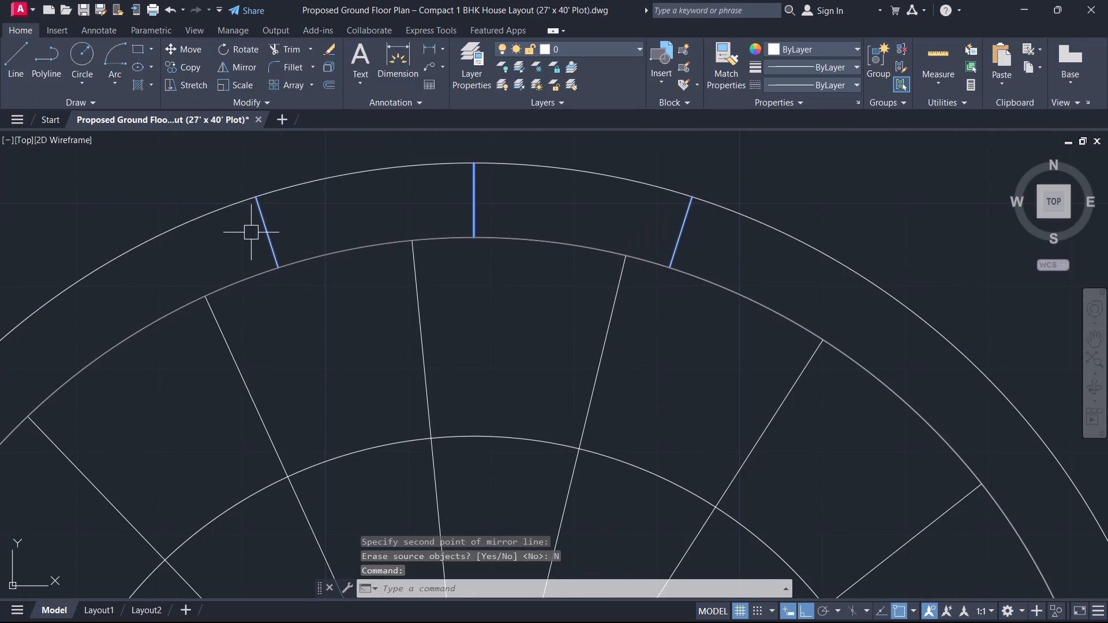
pyautogui.press('x')
pyautogui.press('space')
# Delete both overlapping short lines at the curved stair wall's northernmost point.
pyautogui.click(473, 210)
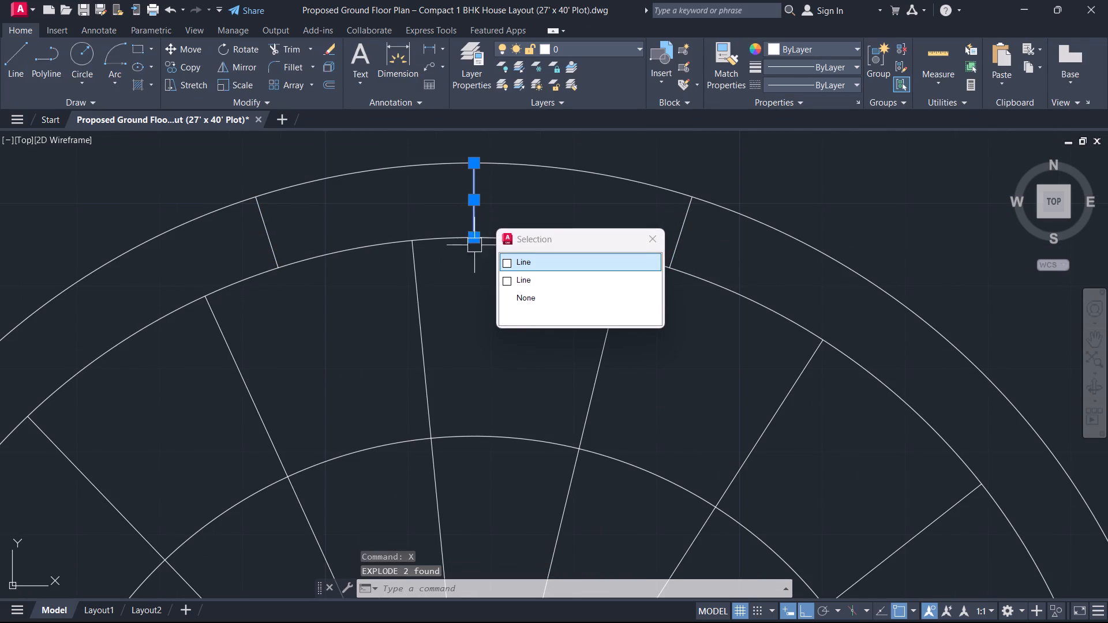
pyautogui.click(516, 262)
pyautogui.press('Delete')
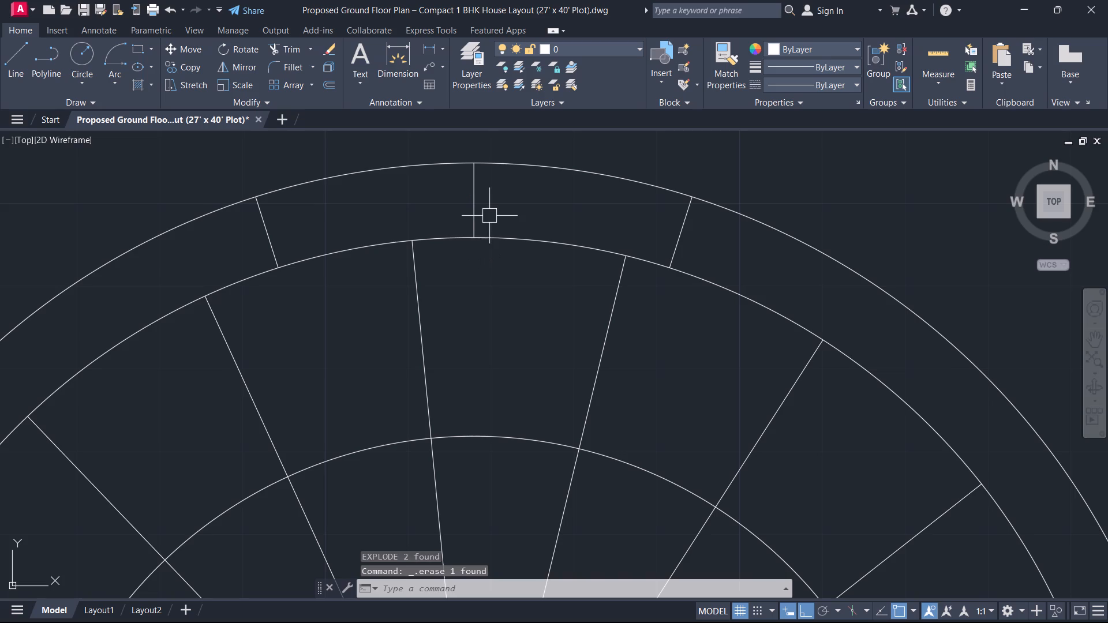
pyautogui.moveTo(488, 206); pyautogui.dragTo(482, 211)
pyautogui.click(414, 208)
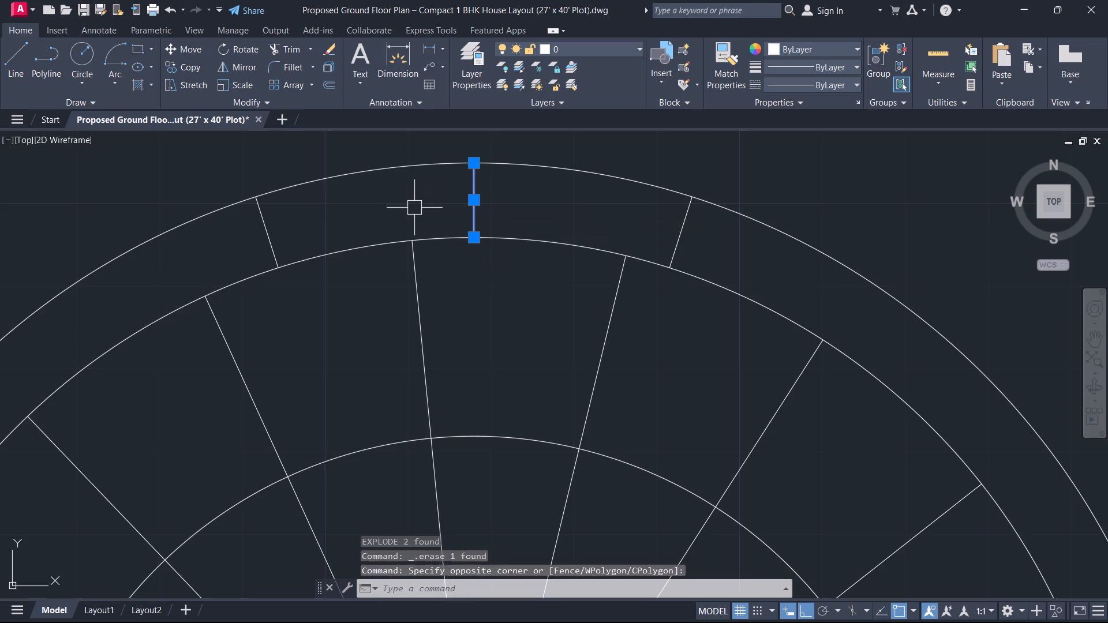
pyautogui.press('Delete')
# Offset the curved stair wall's inner arc 4.5" outward to the middle of the wall thickness.
pyautogui.scroll(-3, 414, 208)
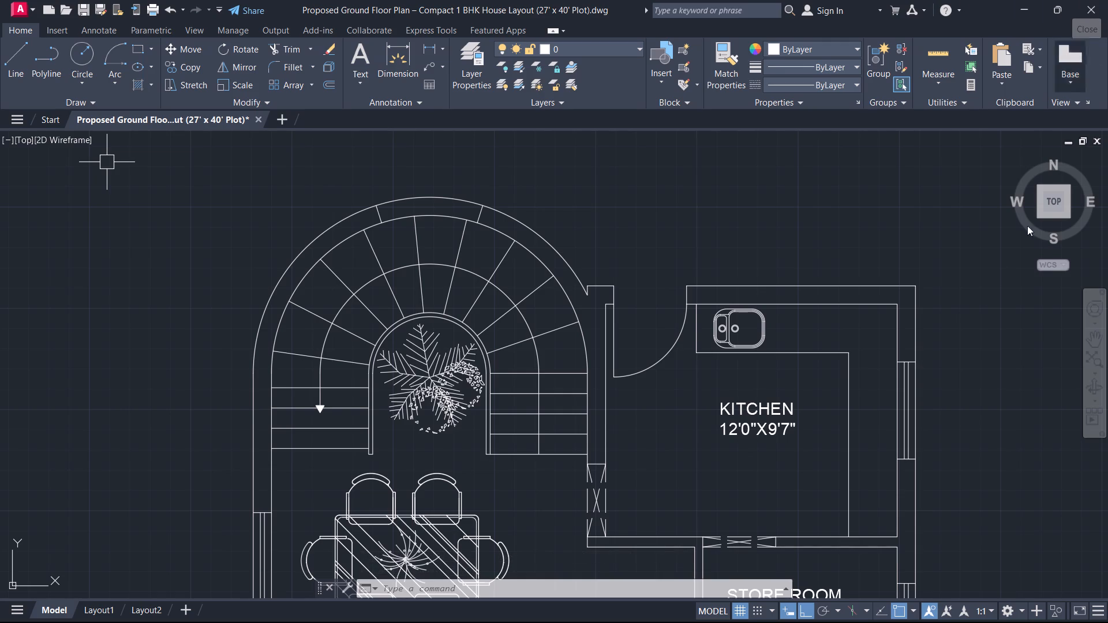
pyautogui.scroll(1, 439, 195)
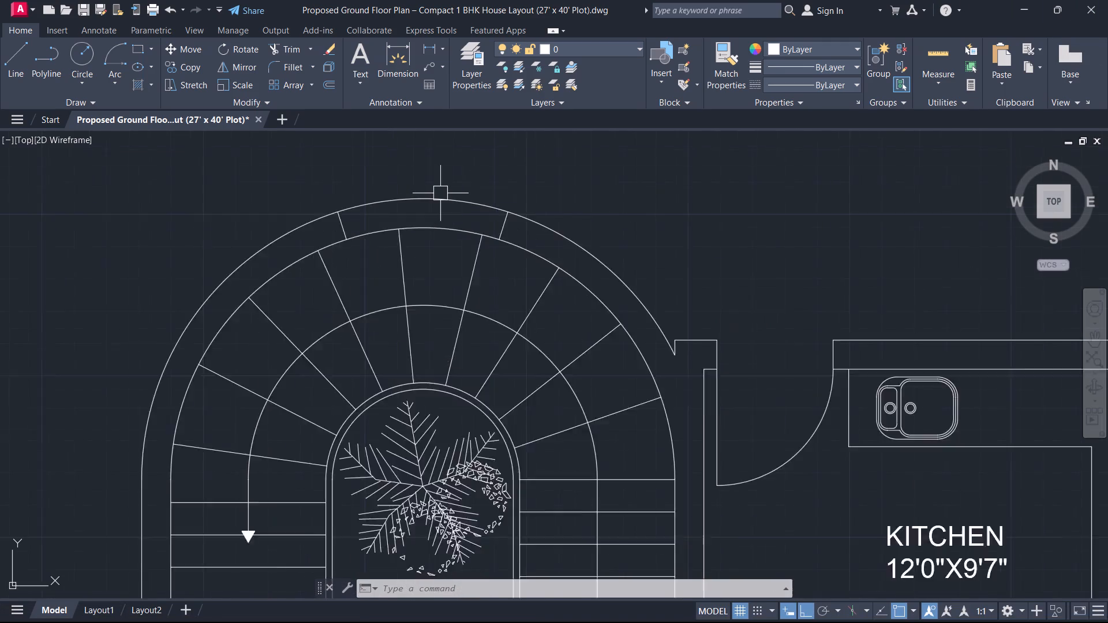
pyautogui.scroll(1, 440, 193)
pyautogui.scroll(-1, 440, 193)
pyautogui.scroll(1, 441, 214)
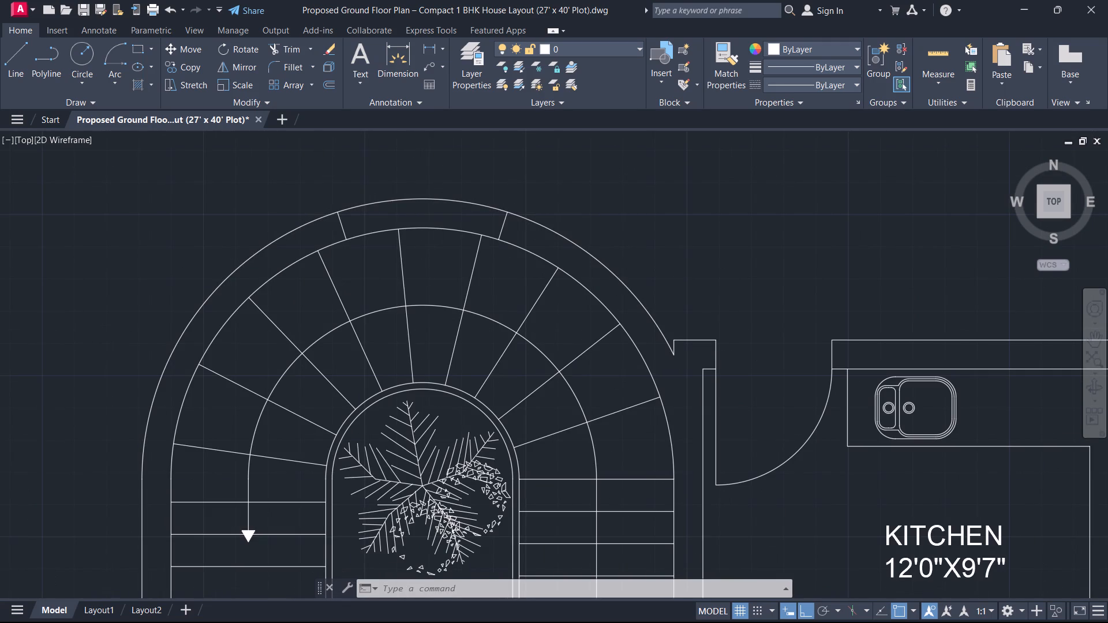
pyautogui.write('O')
pyautogui.press('space')
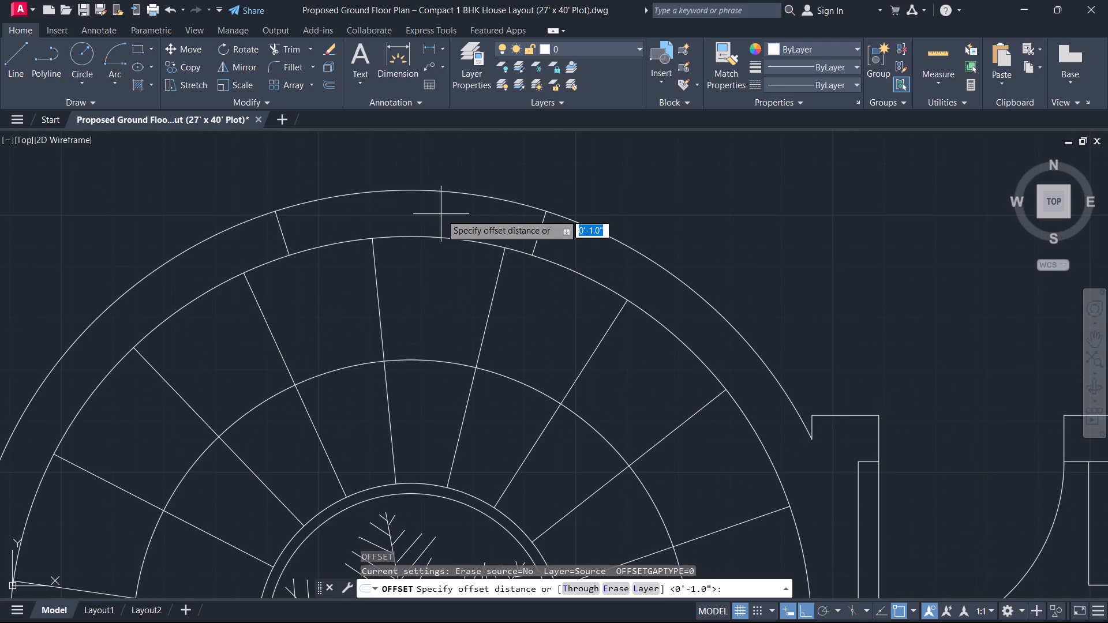
pyautogui.write('4.5')
pyautogui.press('Return')
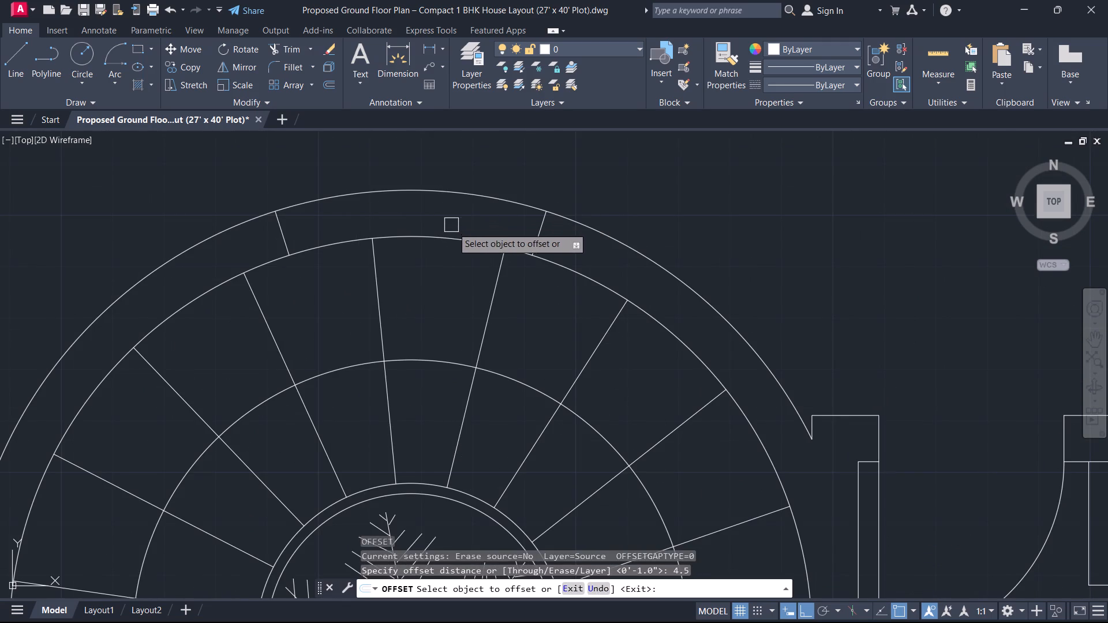
pyautogui.click(456, 235)
pyautogui.click(459, 217)
pyautogui.press('Escape')
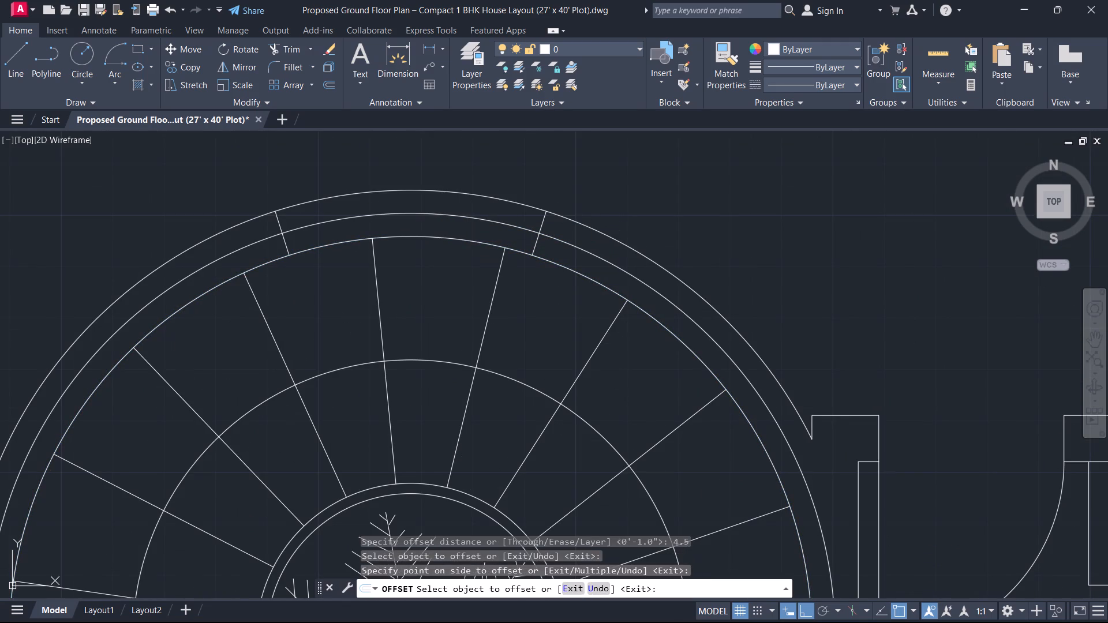
# Offset the curved stair wall's middle arc 1" to both its inner and outer sides.
pyautogui.write('O')
pyautogui.press('space')
pyautogui.press('1')
pyautogui.press('Return')
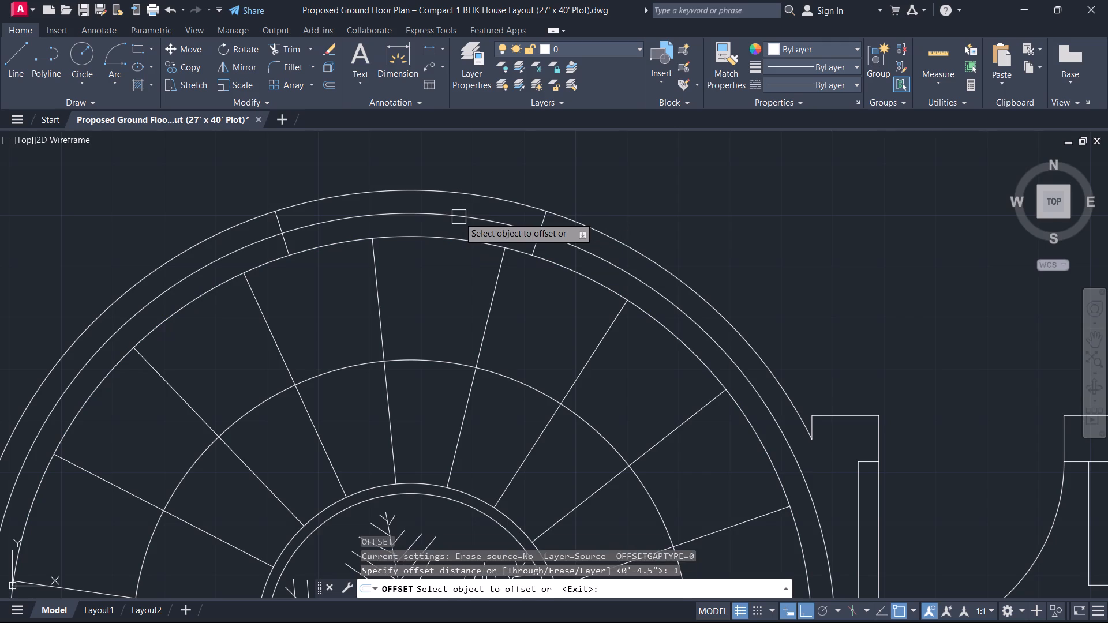
pyautogui.click(459, 216)
pyautogui.click(460, 228)
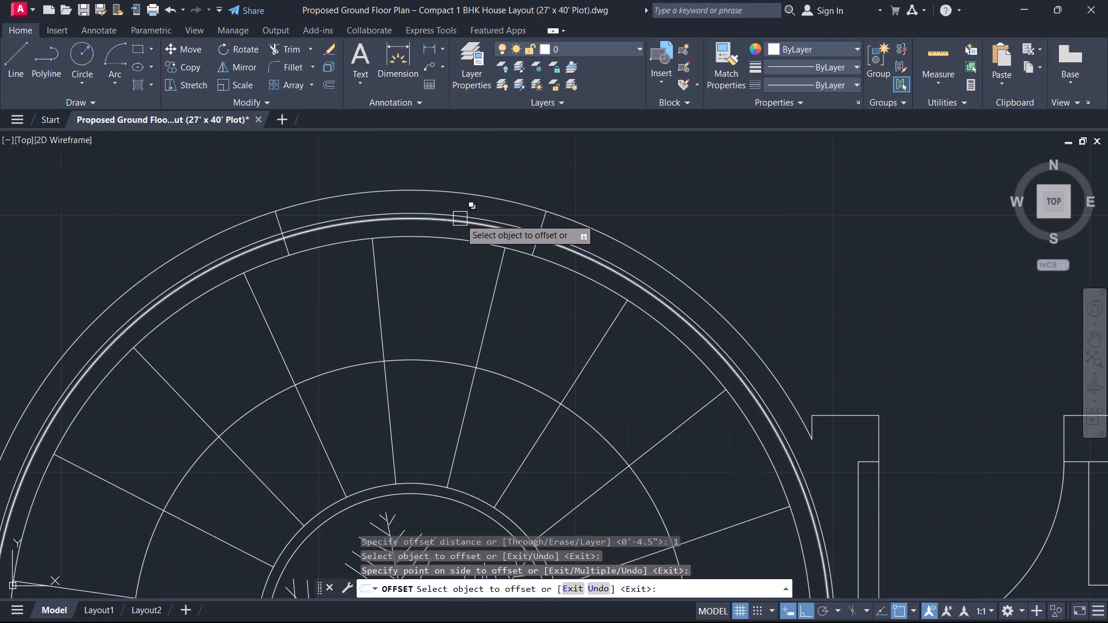
pyautogui.scroll(2, 460, 219)
pyautogui.click(459, 216)
pyautogui.click(462, 198)
pyautogui.press('Escape')
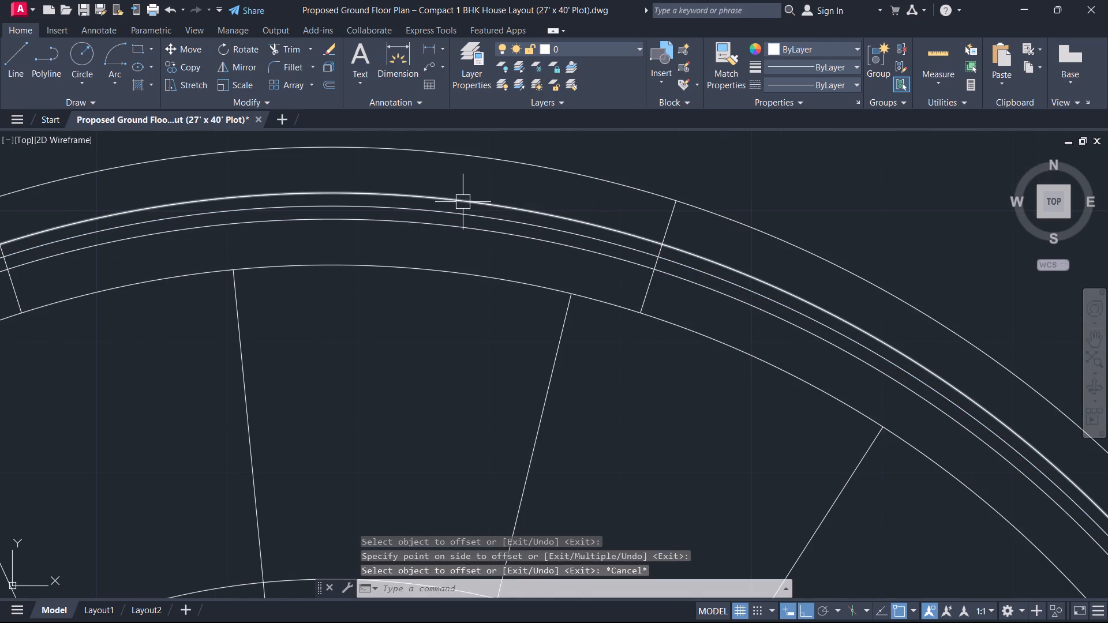
# Trim the three window arcs back to the two short end lines and remove the middle arc between them.
pyautogui.write('TR')
pyautogui.press('space')
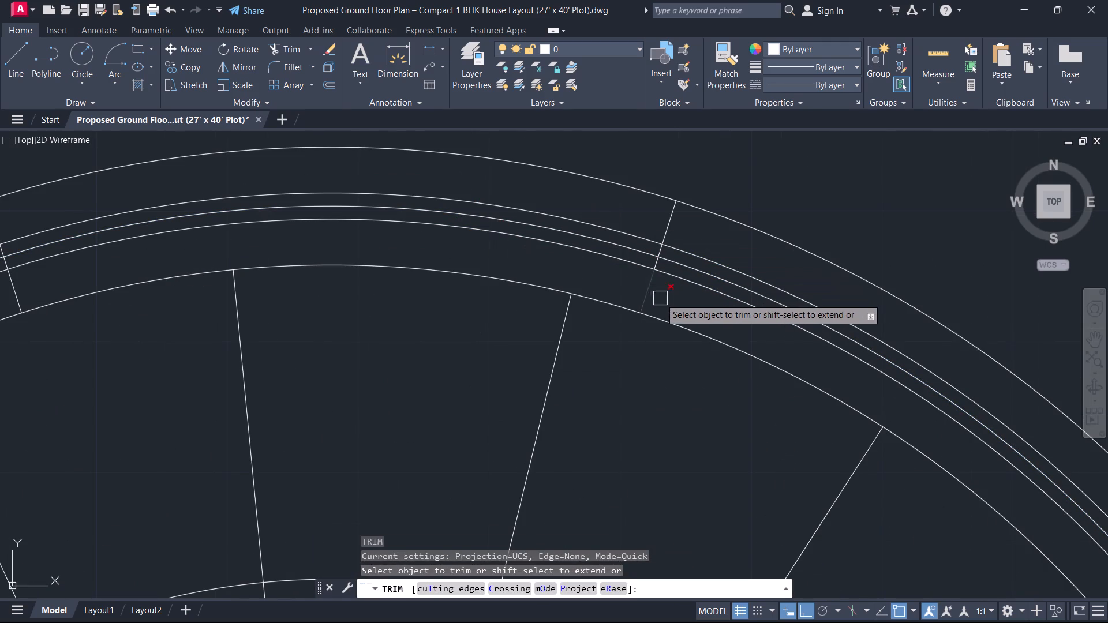
pyautogui.click(665, 301)
pyautogui.click(736, 257)
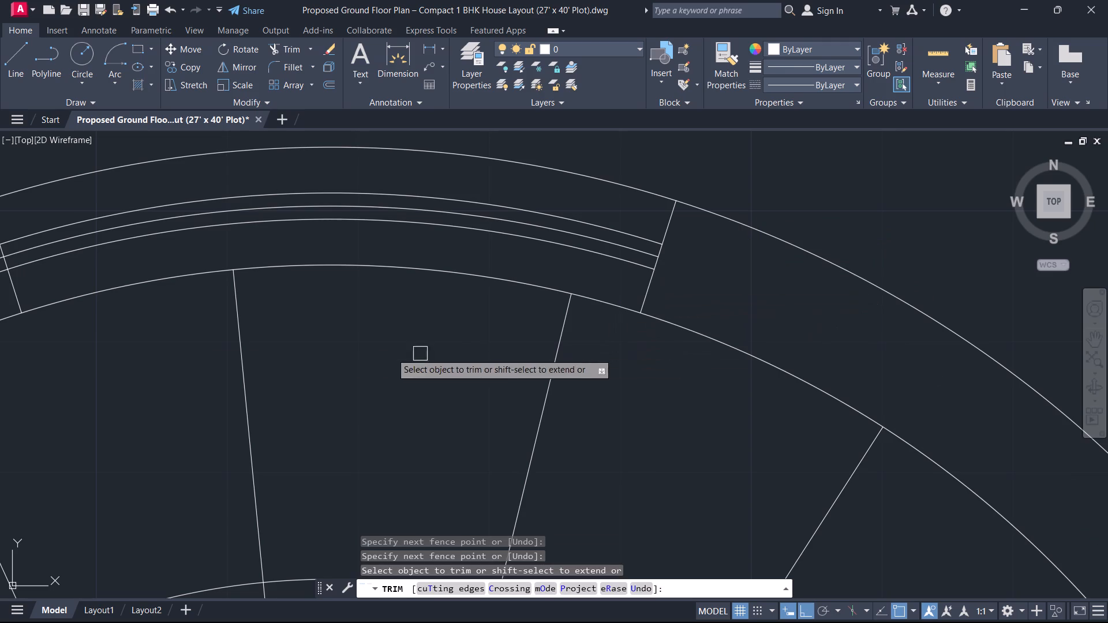
pyautogui.moveTo(149, 344); pyautogui.dragTo(561, 360, button='middle')
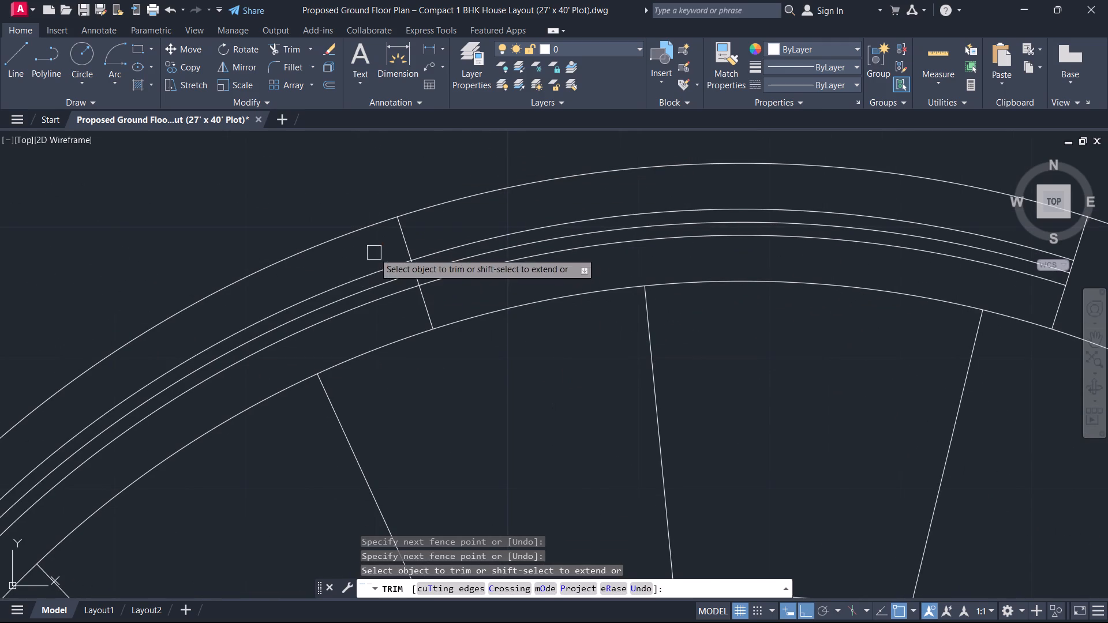
pyautogui.click(374, 253)
pyautogui.click(379, 305)
pyautogui.click(434, 267)
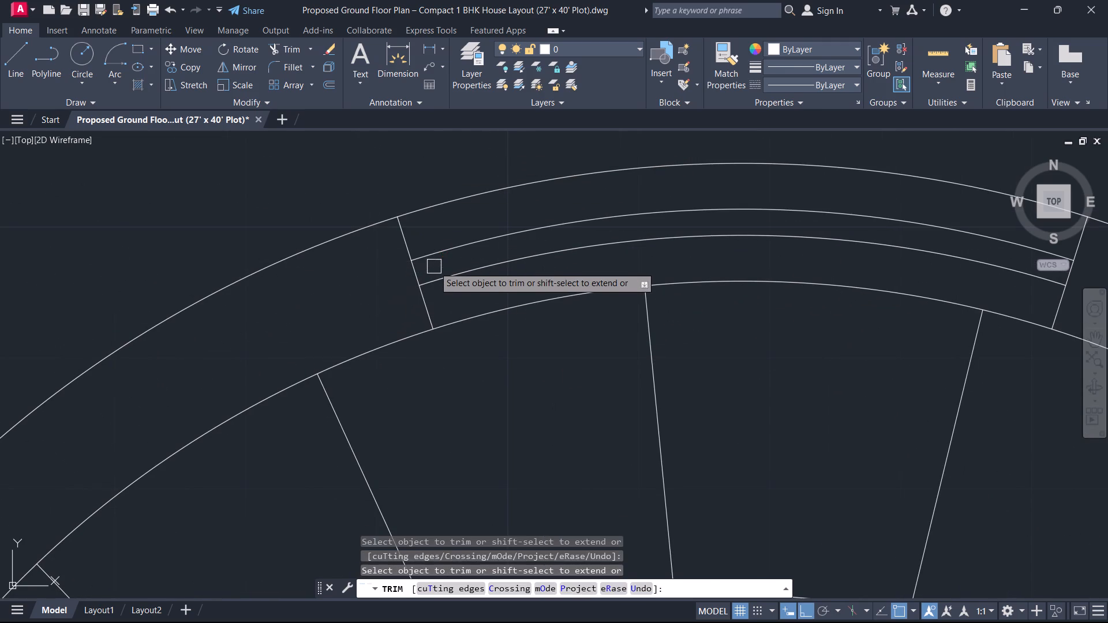
pyautogui.press('Escape')
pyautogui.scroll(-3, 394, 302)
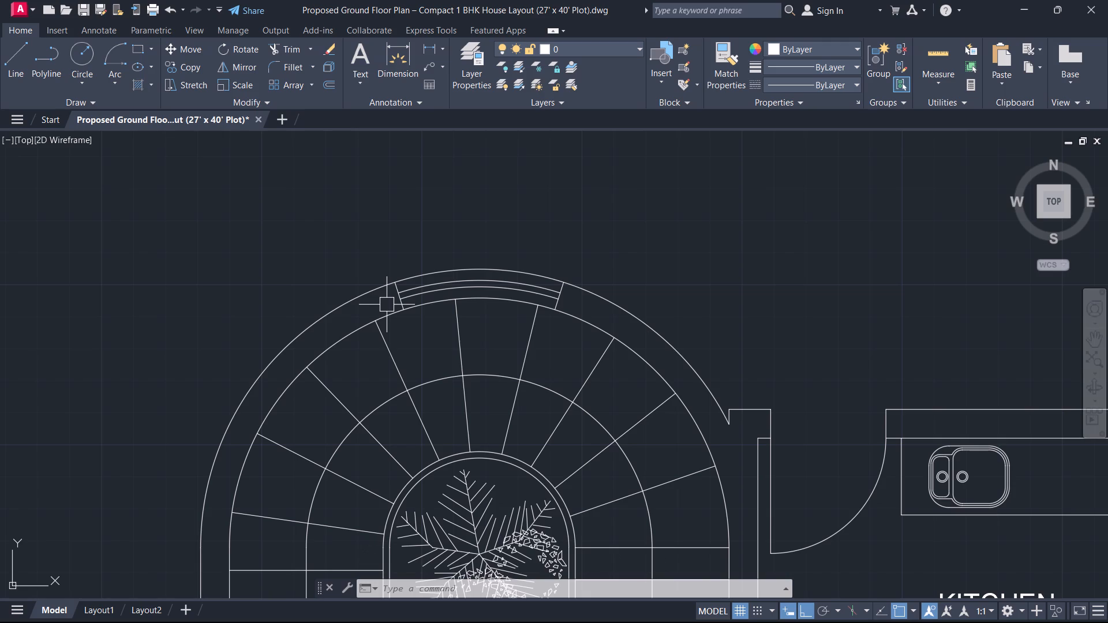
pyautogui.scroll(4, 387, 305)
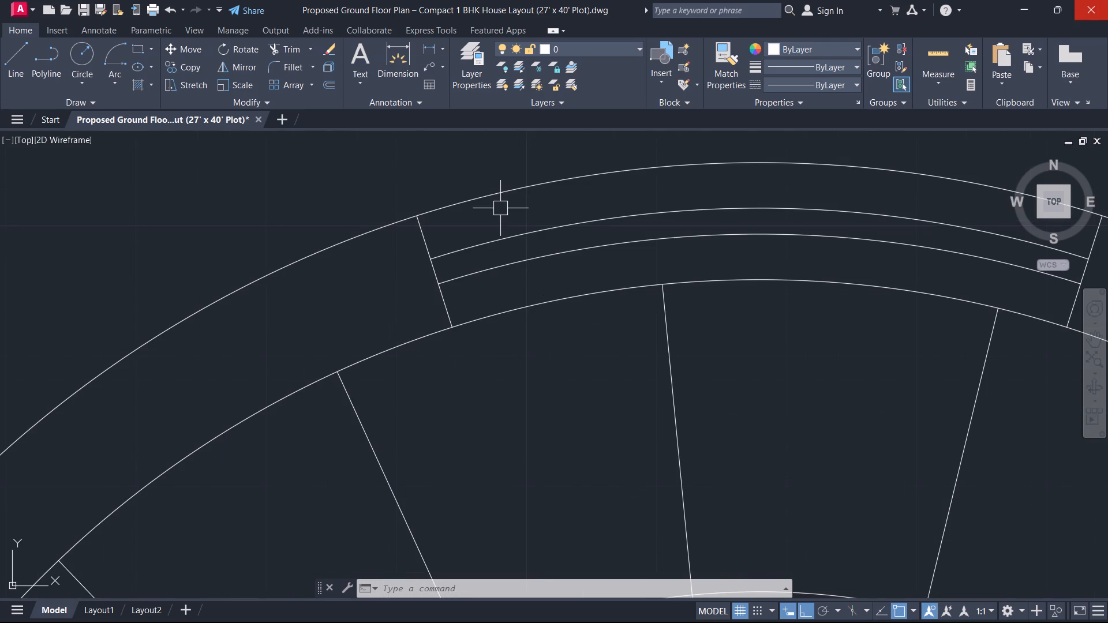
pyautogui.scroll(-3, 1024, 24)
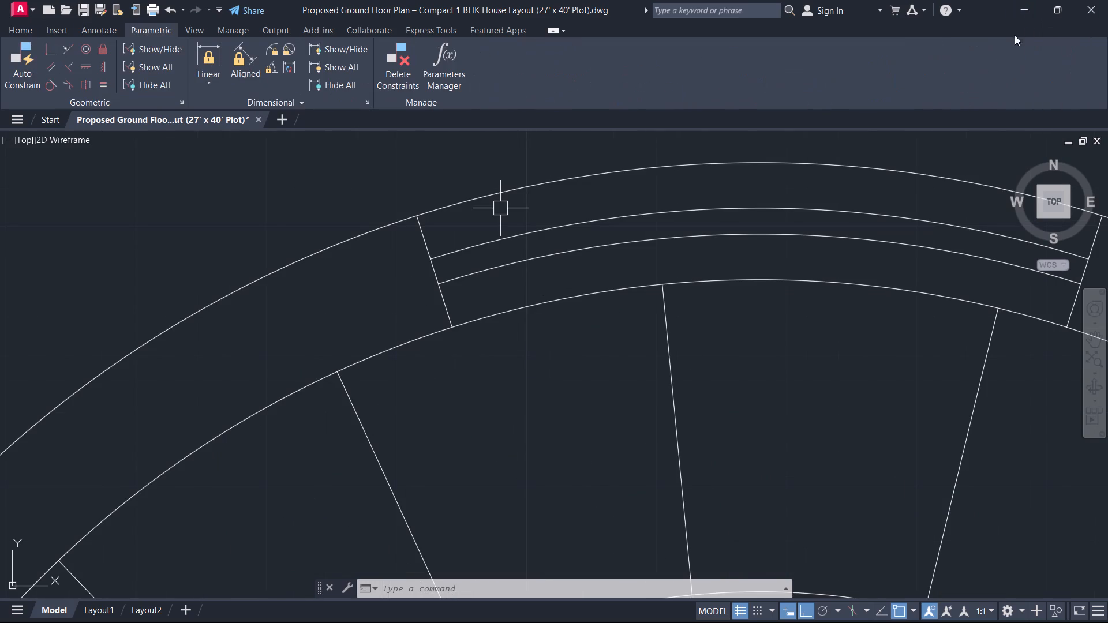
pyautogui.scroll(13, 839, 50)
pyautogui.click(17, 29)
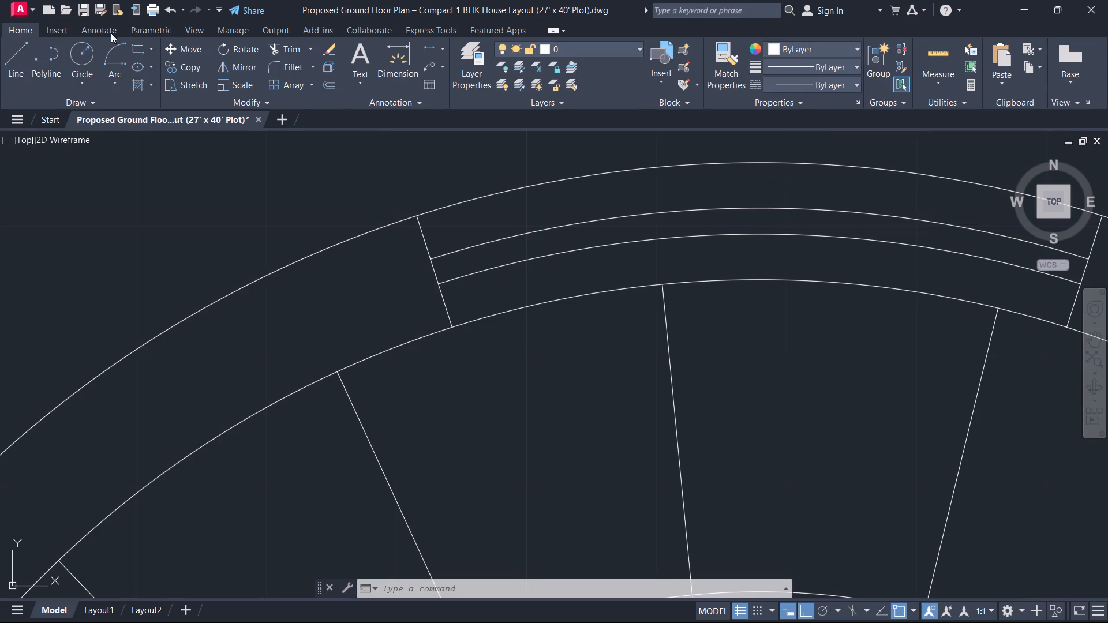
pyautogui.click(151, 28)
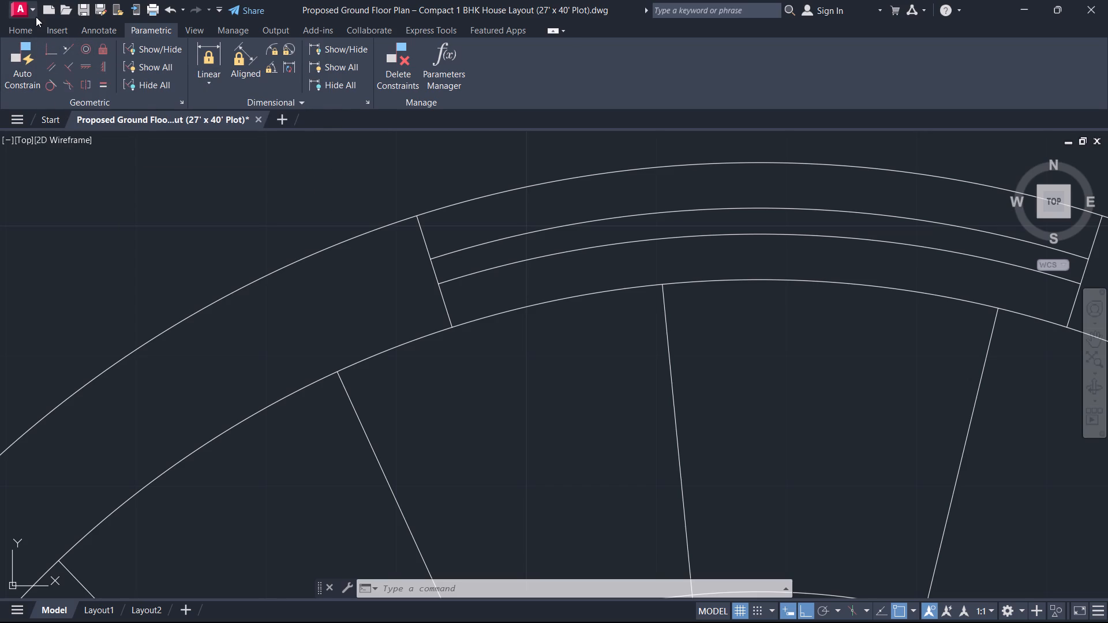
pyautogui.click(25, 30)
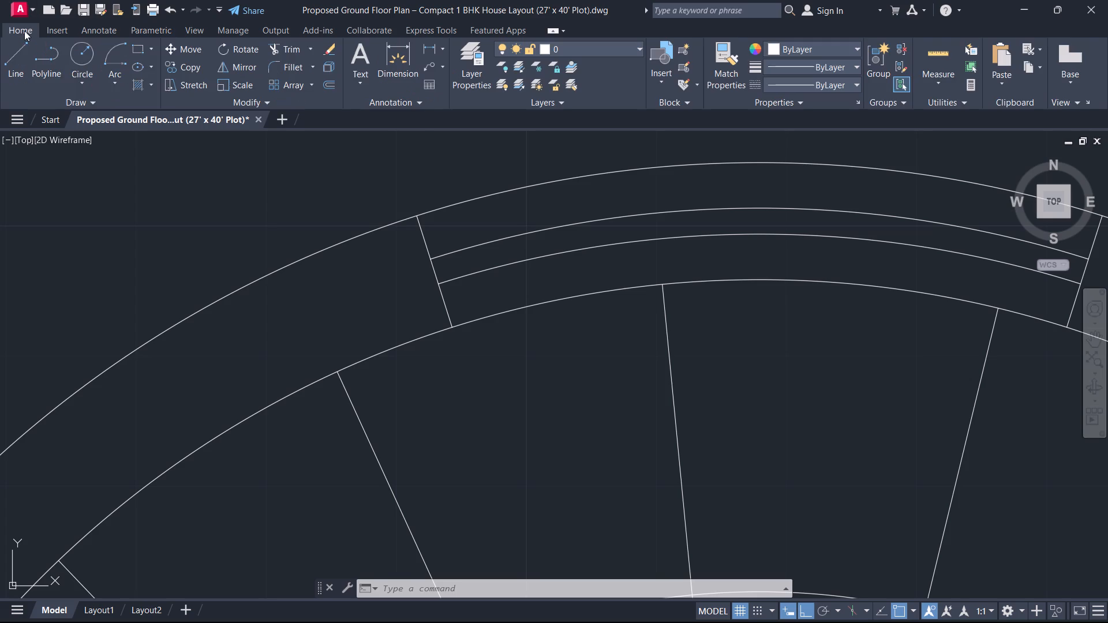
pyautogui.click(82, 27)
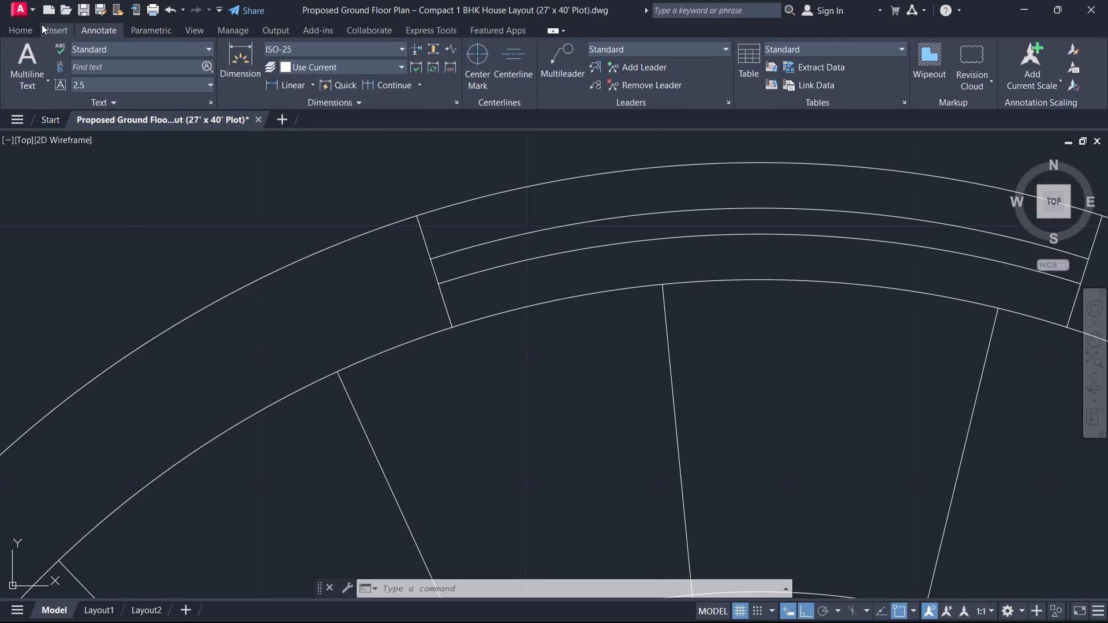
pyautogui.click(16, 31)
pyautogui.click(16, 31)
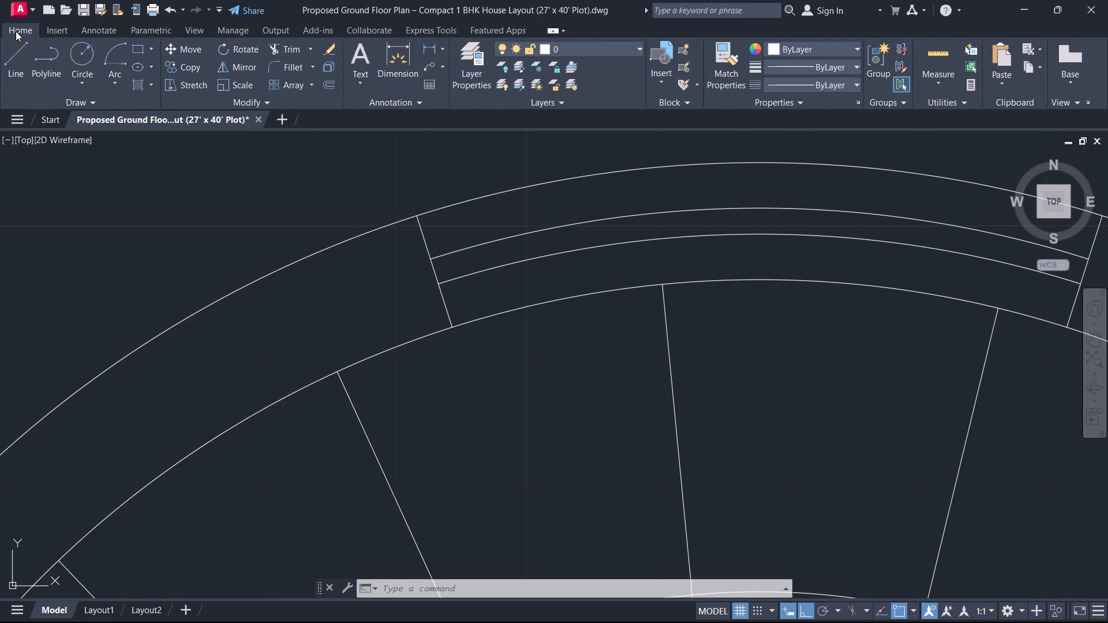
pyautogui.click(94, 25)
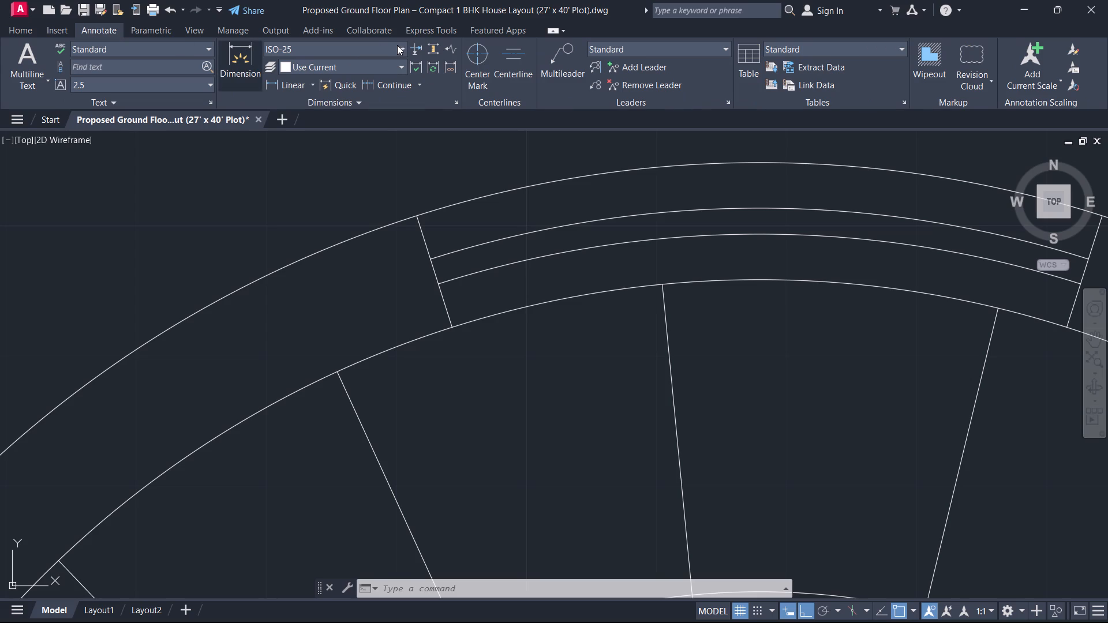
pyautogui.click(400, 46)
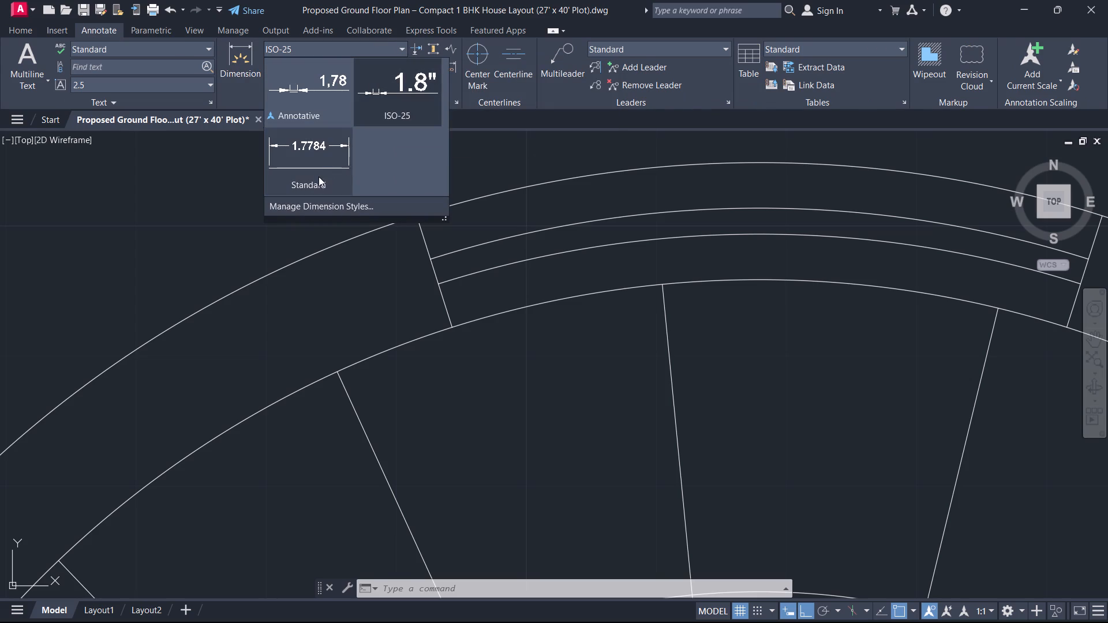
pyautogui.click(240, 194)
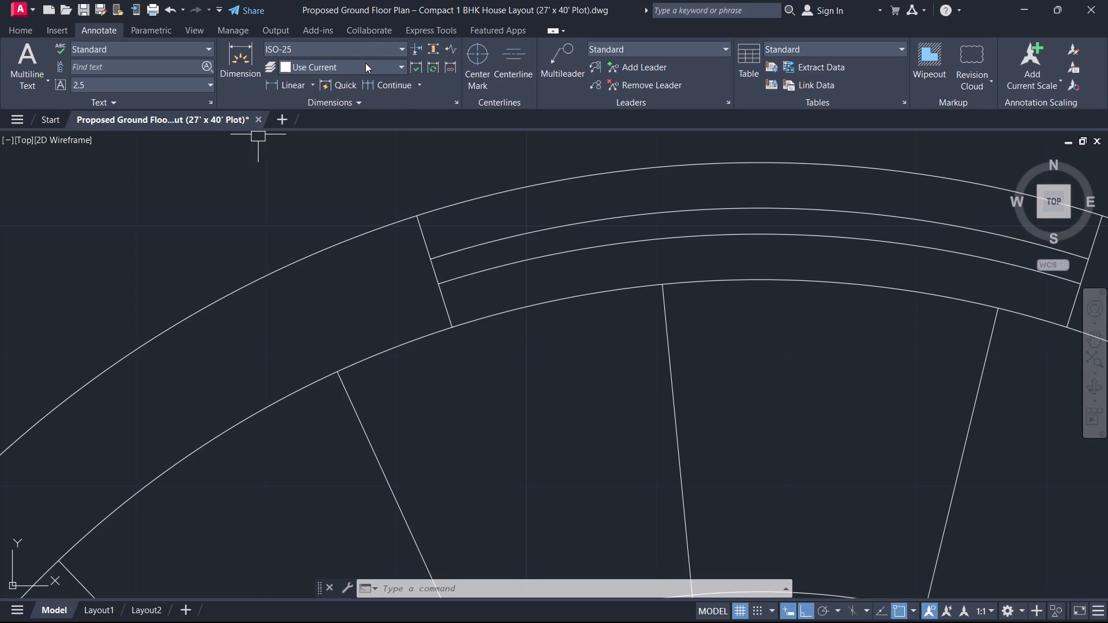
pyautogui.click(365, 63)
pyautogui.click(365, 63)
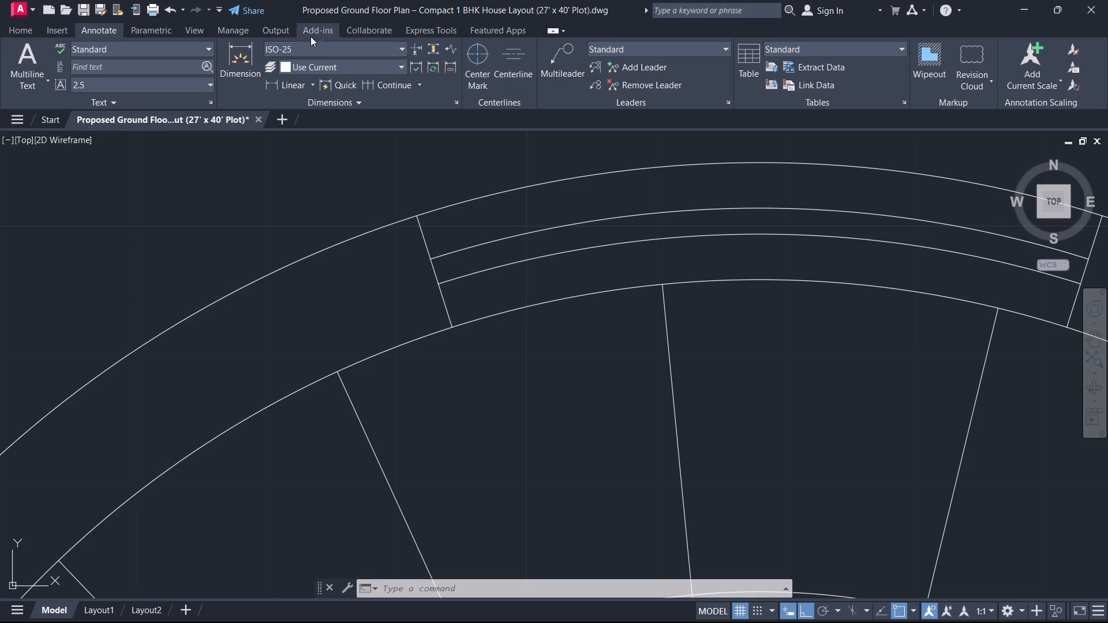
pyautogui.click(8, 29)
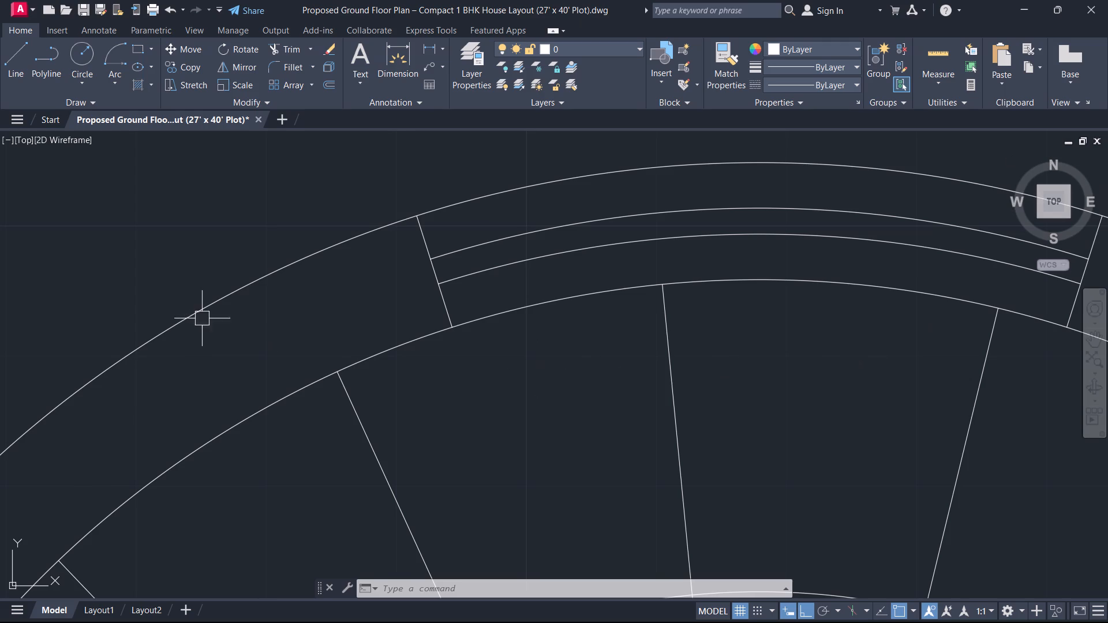
# Extend the two adjacent northeast tread lines of the curved stair outward to the wall's outer arc.
pyautogui.scroll(-2, 499, 479)
pyautogui.moveTo(499, 479); pyautogui.dragTo(384, 479, button='middle')
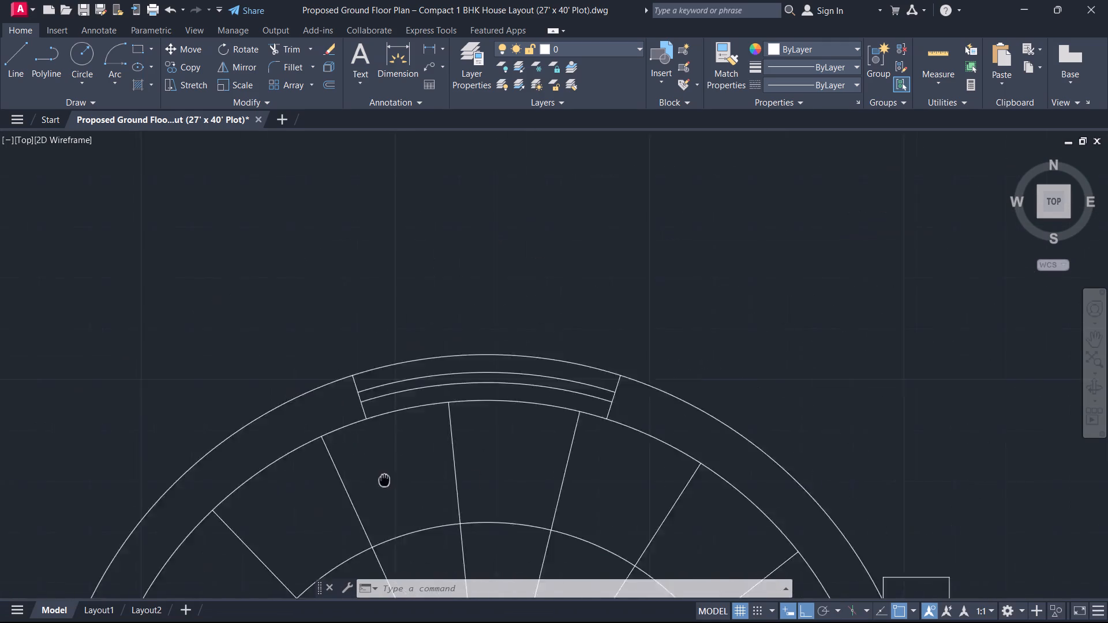
pyautogui.moveTo(384, 479); pyautogui.dragTo(110, 414, button='middle')
pyautogui.scroll(-5, 333, 378)
pyautogui.scroll(2, 349, 396)
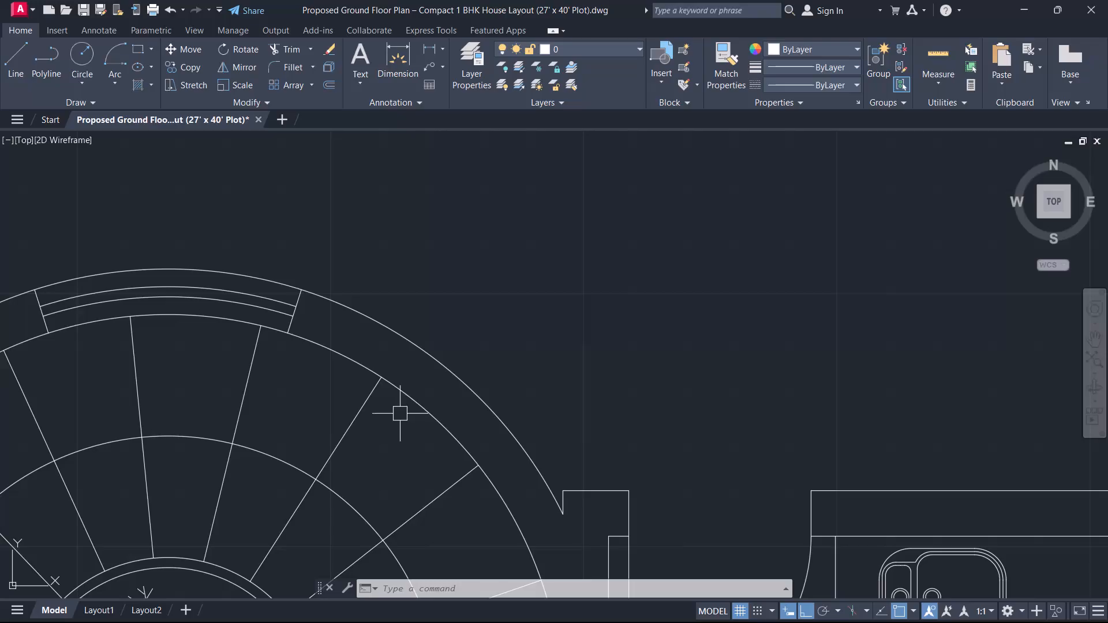
pyautogui.write('EX')
pyautogui.press('space')
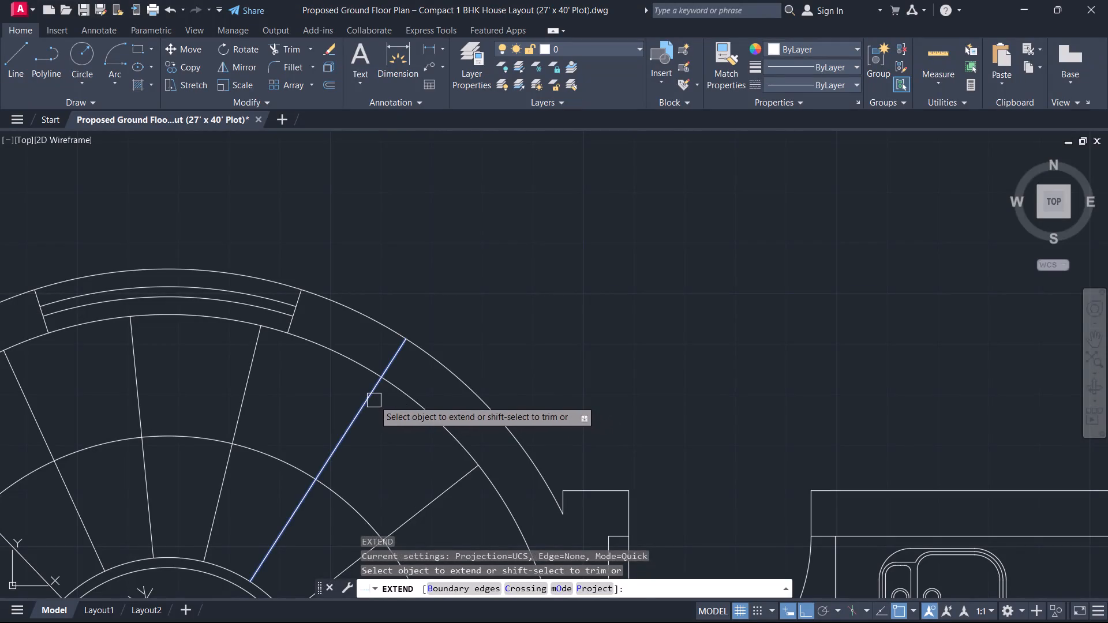
pyautogui.click(374, 400)
pyautogui.click(441, 487)
pyautogui.press('Escape')
# Extend the northwest tread line and the lowest radiating west tread line outward to the curved wall's outer arc.
pyautogui.scroll(-2, 417, 471)
pyautogui.moveTo(403, 472); pyautogui.dragTo(798, 372, button='middle')
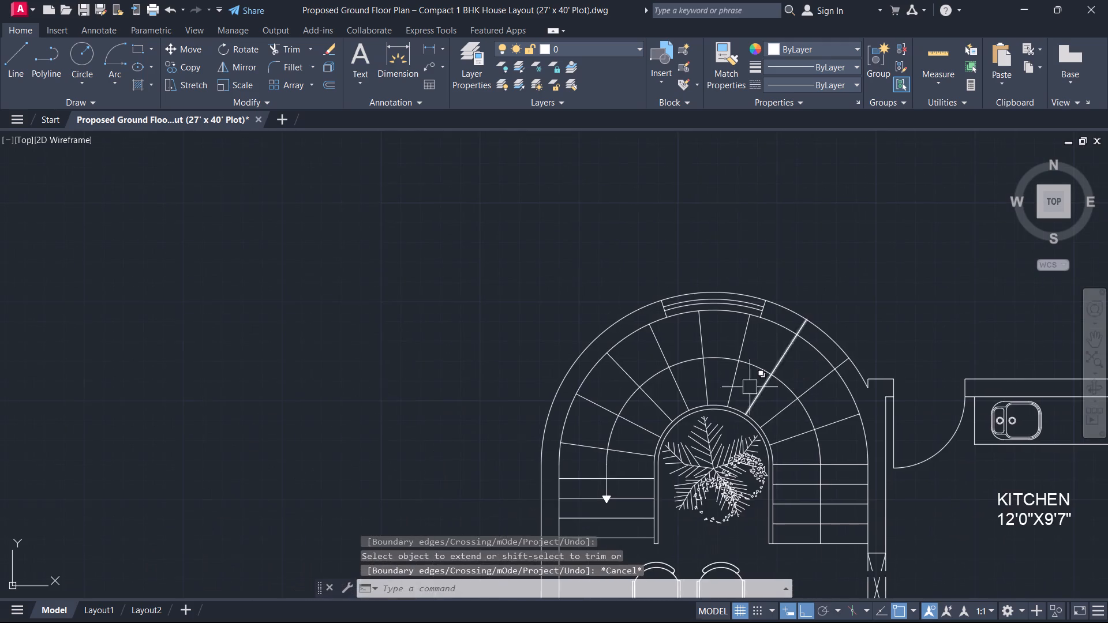
pyautogui.press('space')
pyautogui.scroll(1, 613, 389)
pyautogui.click(607, 347)
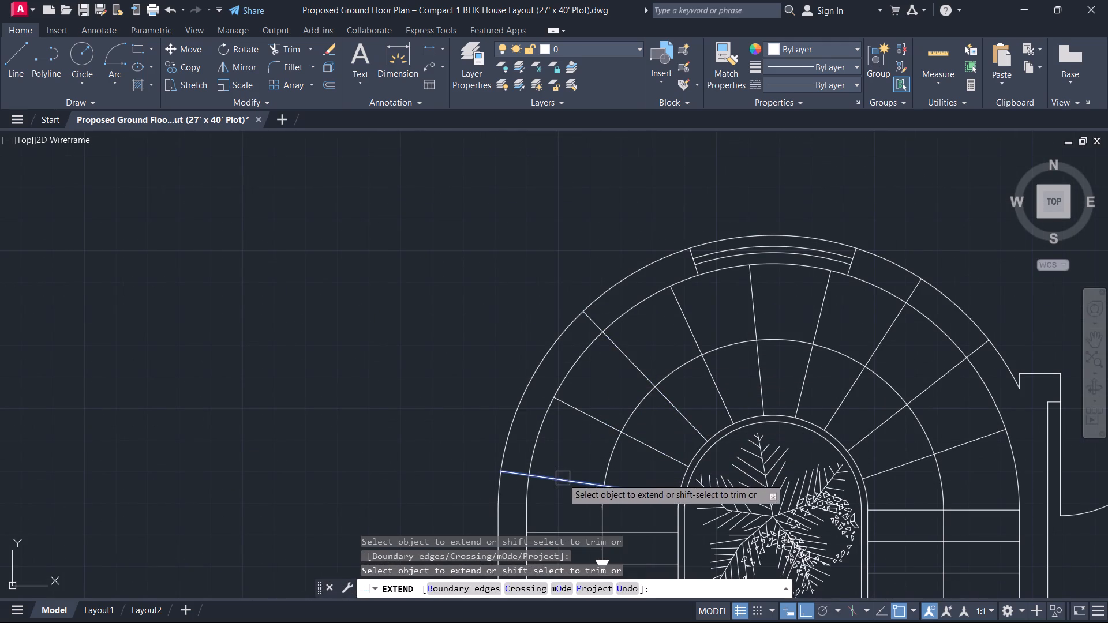
pyautogui.click(563, 478)
pyautogui.press('Escape')
pyautogui.scroll(-1, 594, 424)
pyautogui.moveTo(593, 422); pyautogui.dragTo(502, 423, button='middle')
pyautogui.scroll(-1, 502, 423)
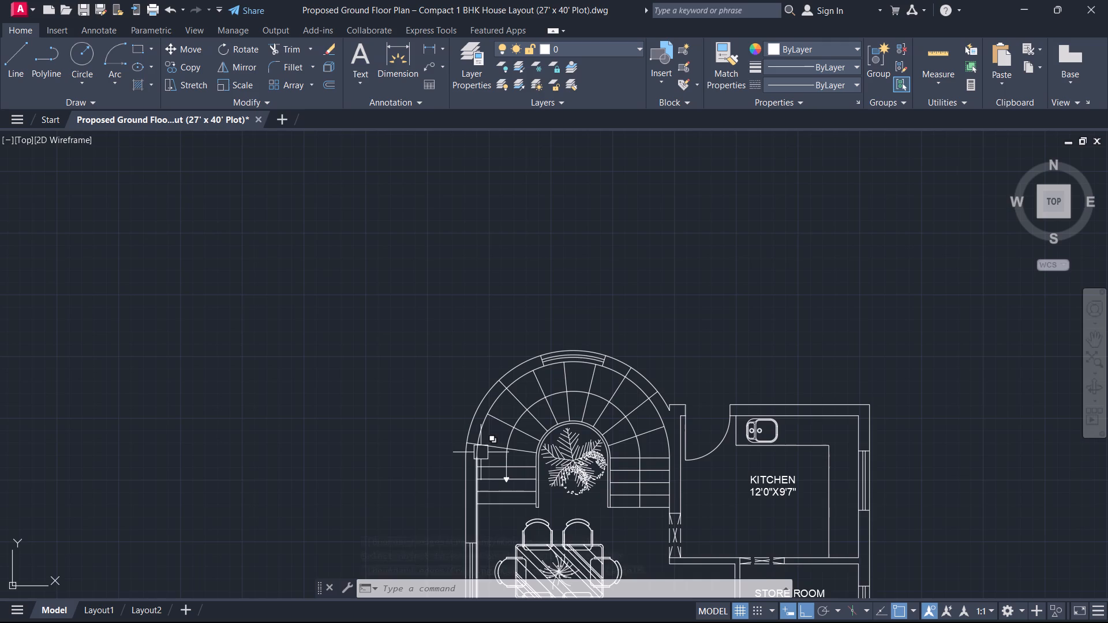
# Offset the curved stair wall's outer arc 4.5" inward to the middle of the wall thickness.
pyautogui.scroll(1, 511, 425)
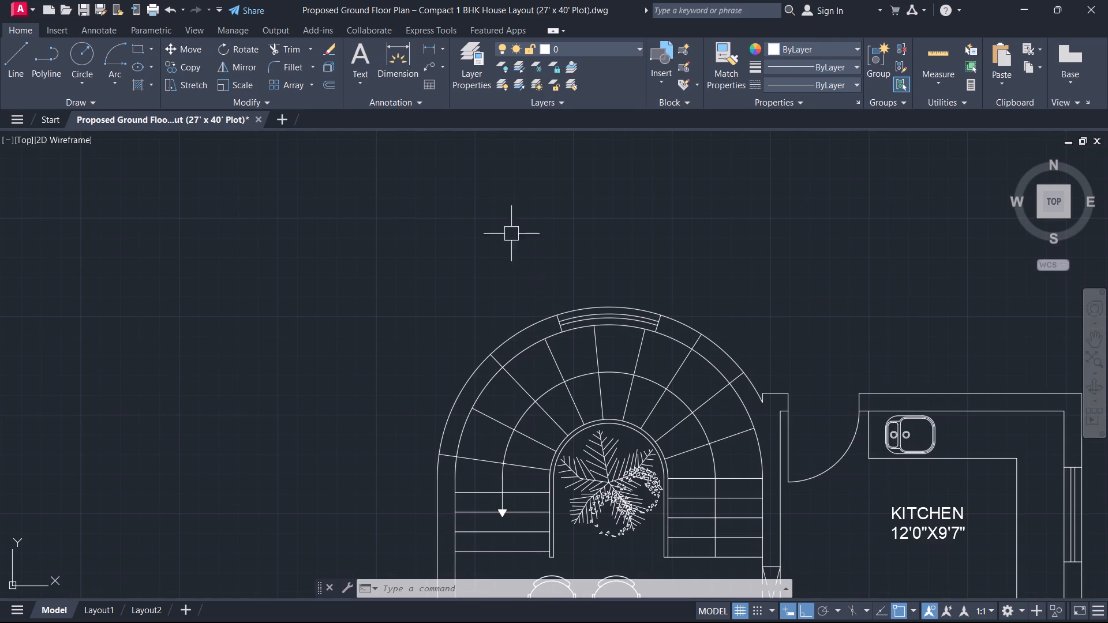
pyautogui.write('O')
pyautogui.press('space')
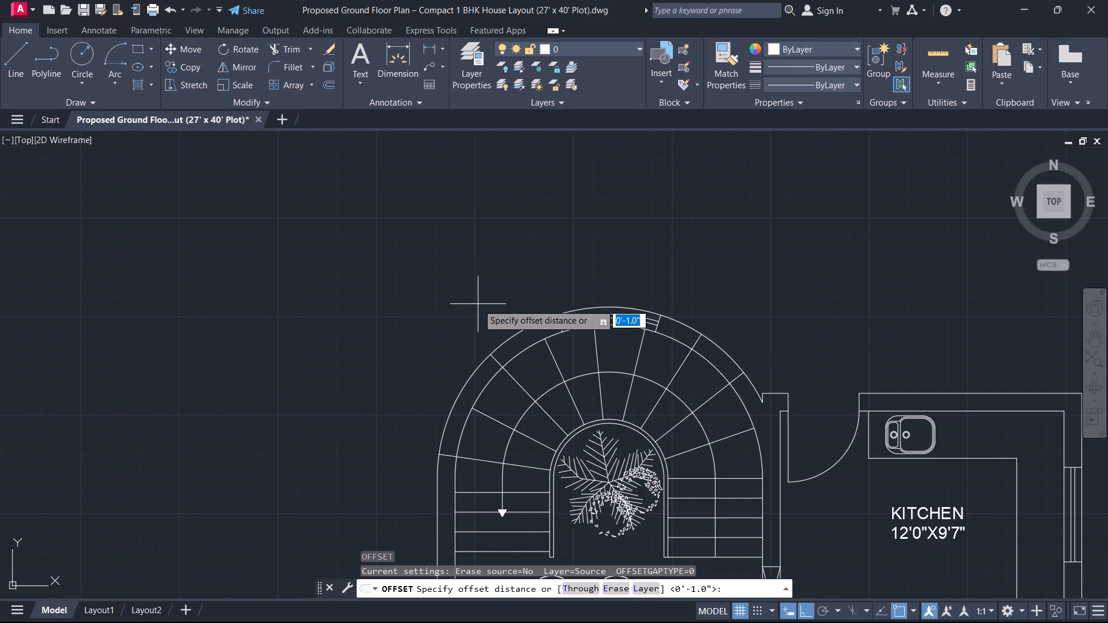
pyautogui.press('1')
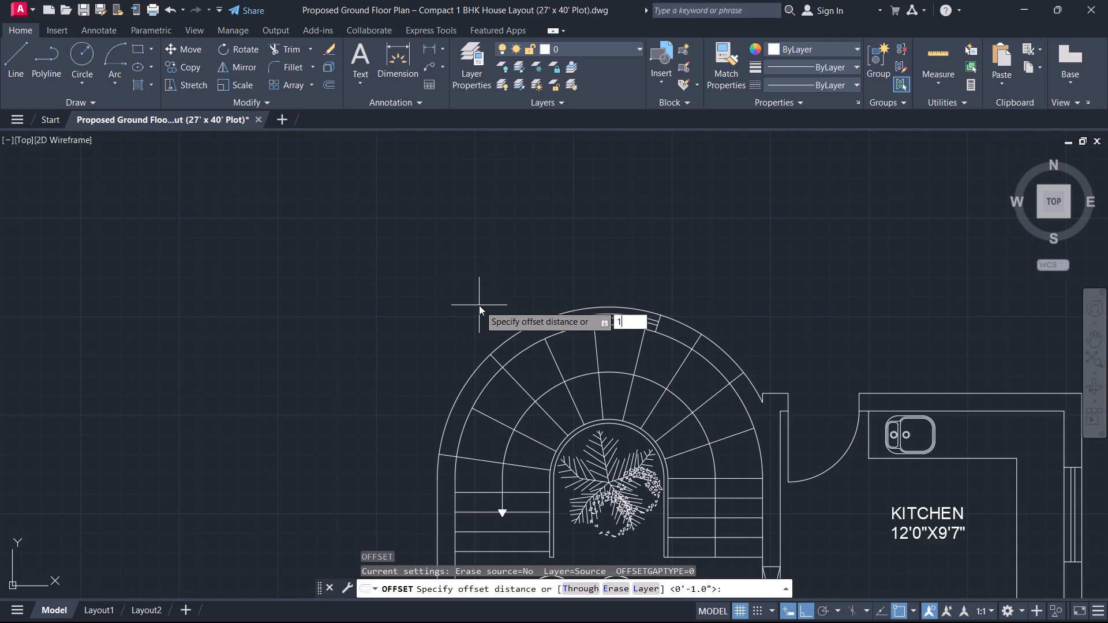
pyautogui.press('BackSpace')
pyautogui.write('4.5')
pyautogui.press('Return')
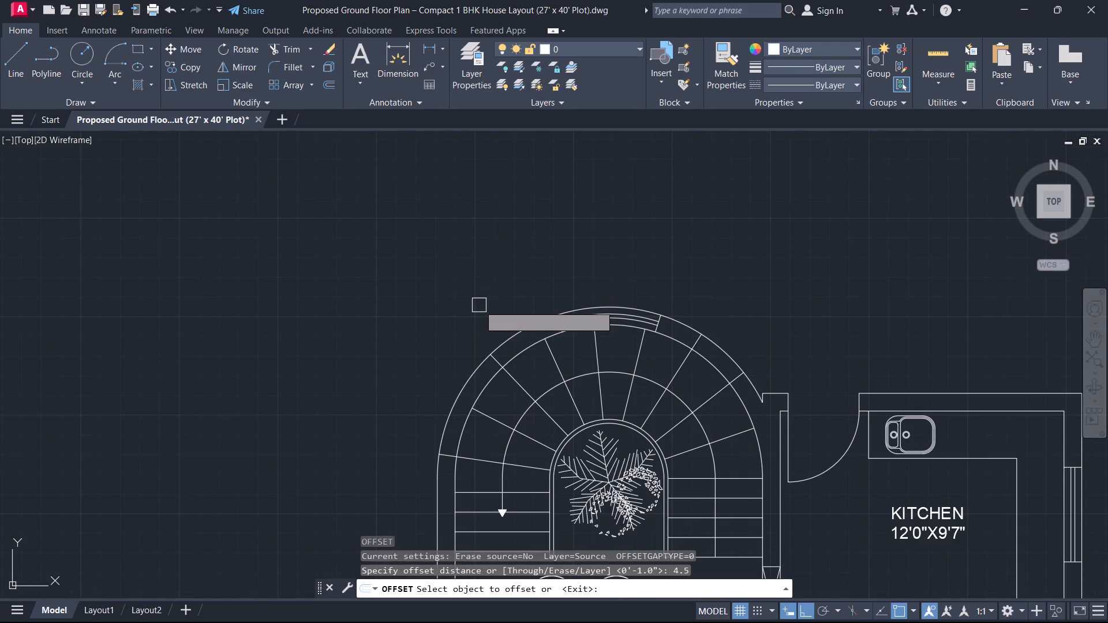
pyautogui.click(470, 374)
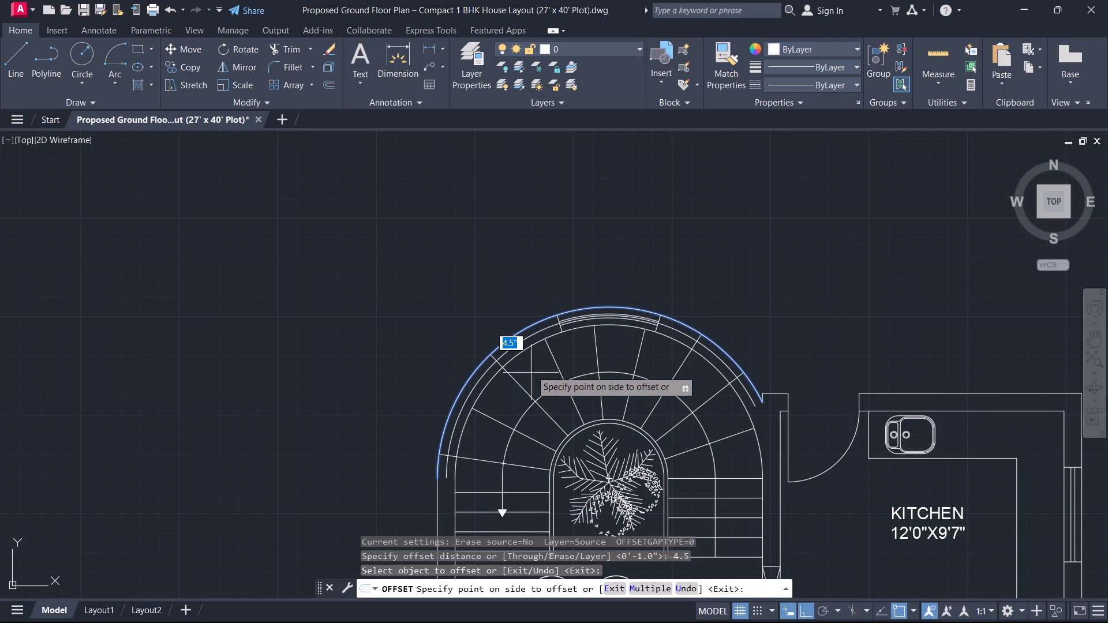
pyautogui.scroll(1, 516, 353)
pyautogui.press('Escape')
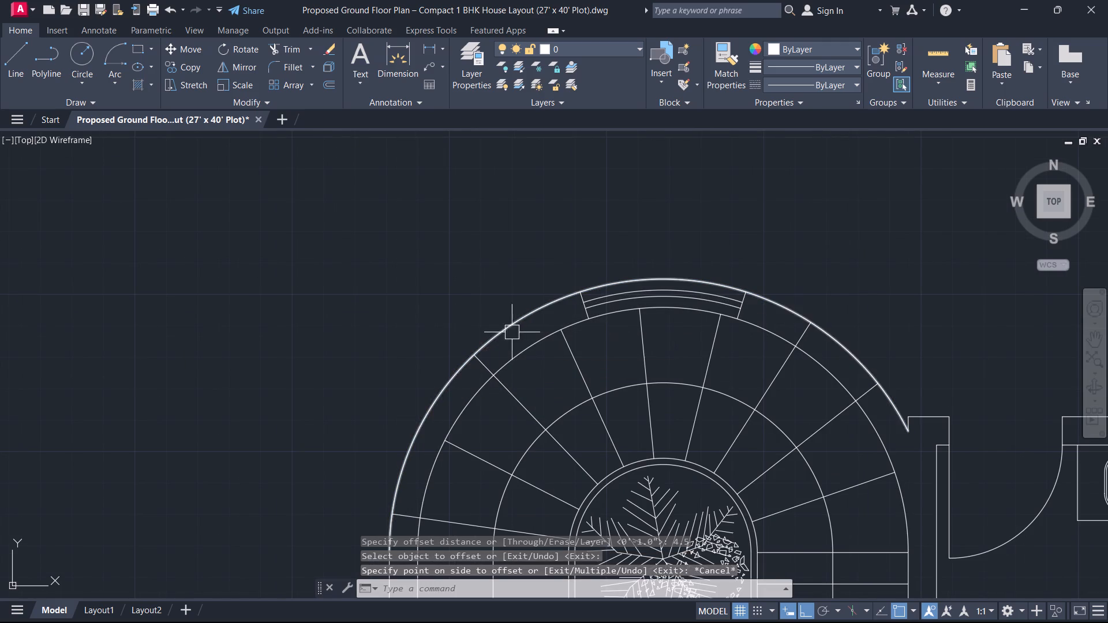
pyautogui.press('space')
pyautogui.press('space')
pyautogui.click(506, 327)
pyautogui.click(518, 343)
pyautogui.press('Escape')
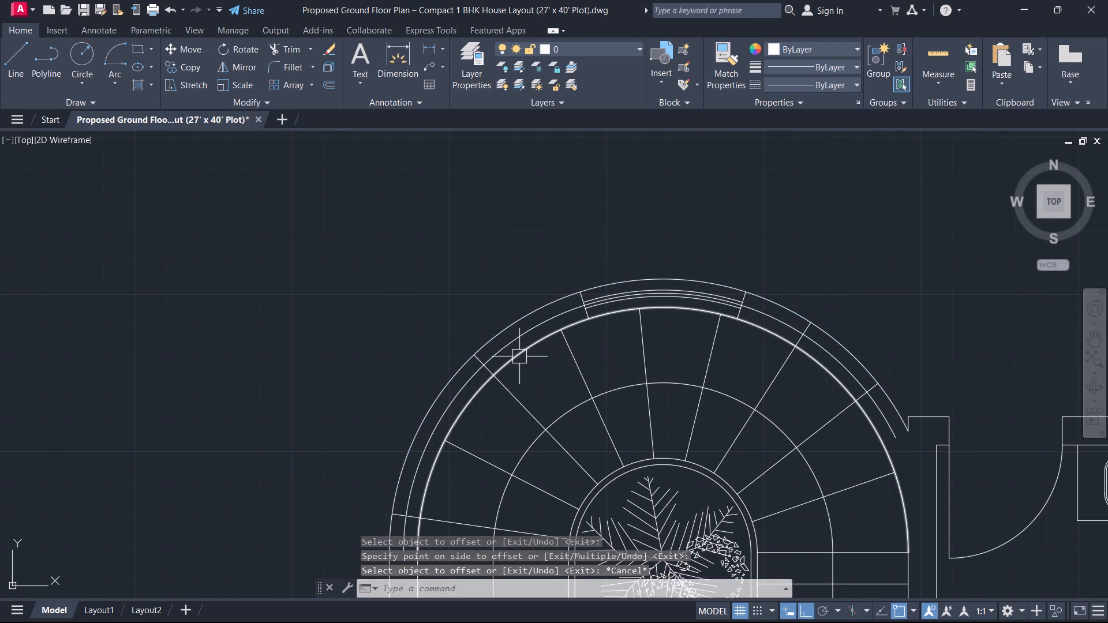
# Trim the new middle arc between the northwest and northeast extended tread lines, including the piece inside the north window.
pyautogui.write('TR')
pyautogui.press('space')
pyautogui.scroll(1, 506, 349)
pyautogui.click(505, 348)
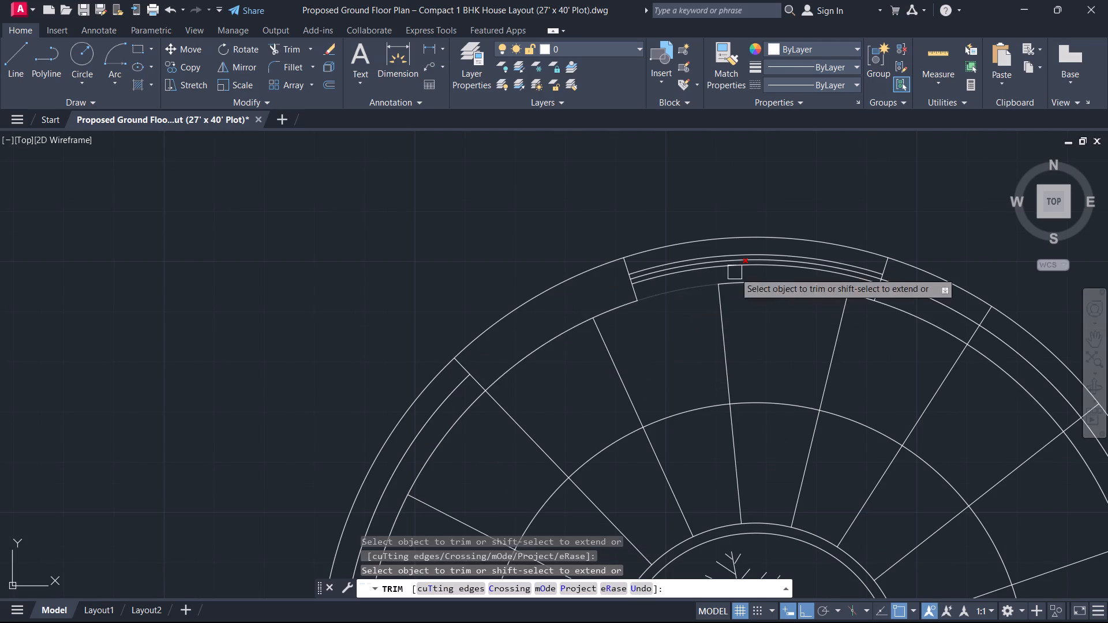
pyautogui.scroll(4, 817, 268)
pyautogui.click(811, 207)
pyautogui.scroll(-3, 781, 256)
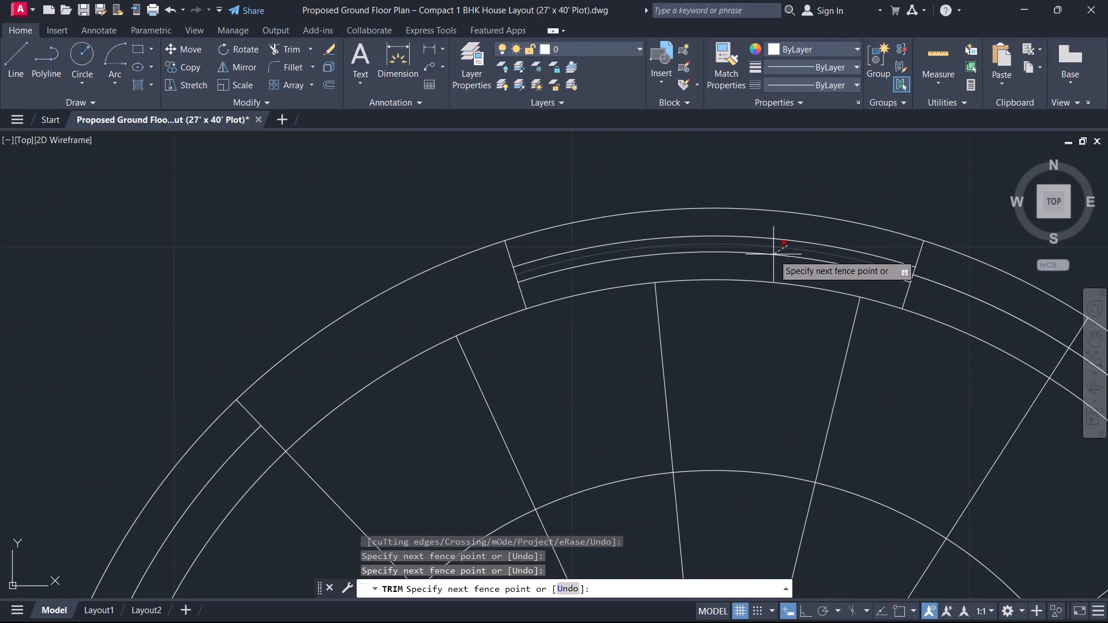
pyautogui.scroll(1, 776, 245)
pyautogui.moveTo(776, 245); pyautogui.dragTo(534, 254, button='middle')
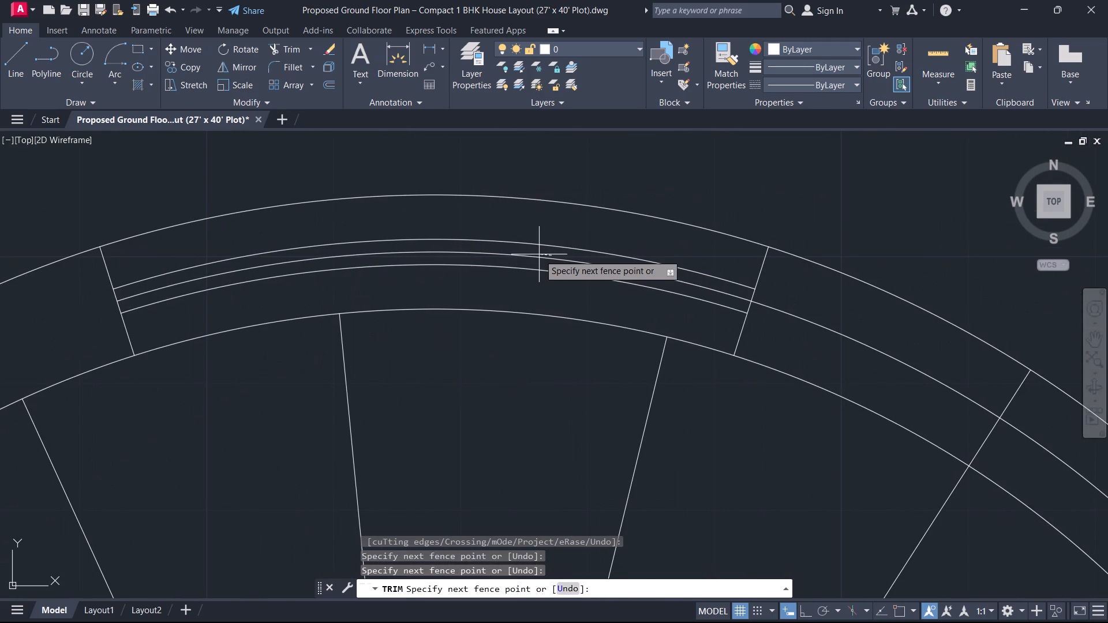
pyautogui.click(534, 261)
pyautogui.click(819, 312)
pyautogui.click(798, 336)
# Trim the middle arc's outer ends beyond the lower extended tread lines on the east and west sides.
pyautogui.scroll(-1, 822, 352)
pyautogui.moveTo(825, 356); pyautogui.dragTo(272, 220, button='middle')
pyautogui.click(570, 444)
pyautogui.scroll(-2, 437, 415)
pyautogui.moveTo(434, 415); pyautogui.dragTo(909, 287, button='middle')
pyautogui.scroll(1, 514, 369)
pyautogui.click(485, 457)
pyautogui.press('Escape')
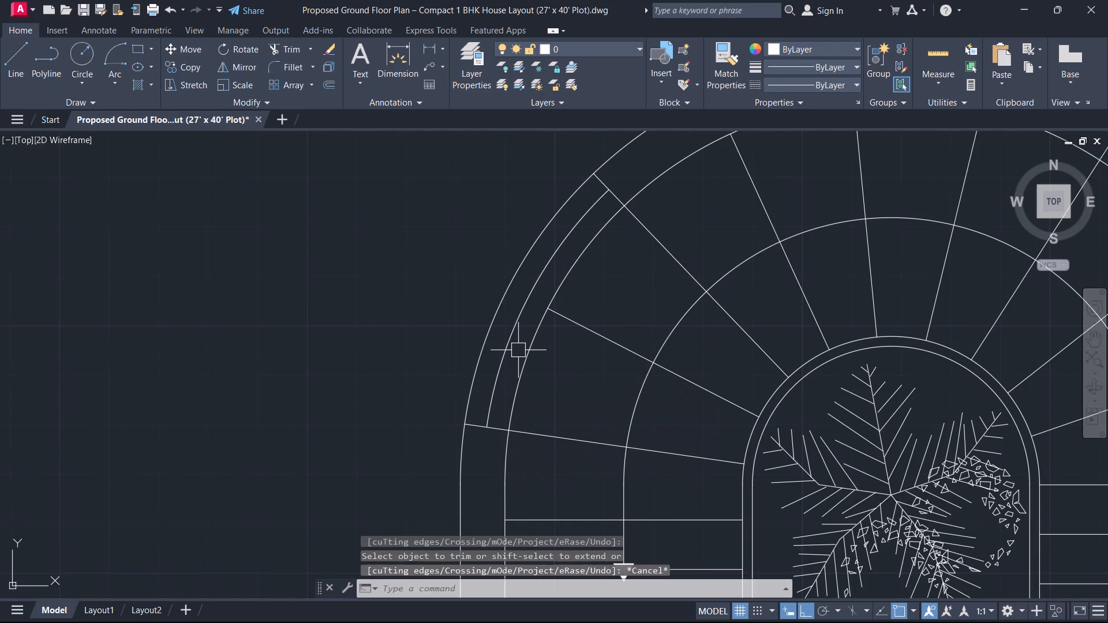
# Offset the west window's middle arc 1" toward the wall's outer face.
pyautogui.press('o')
pyautogui.press('space')
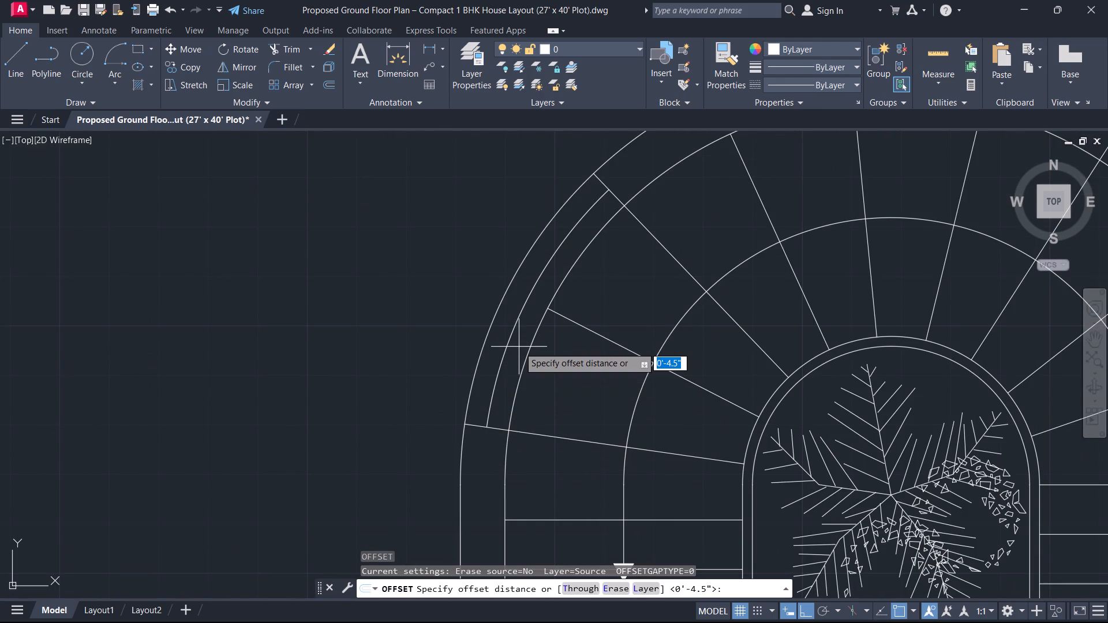
pyautogui.press('1')
pyautogui.press('Return')
pyautogui.scroll(1, 503, 343)
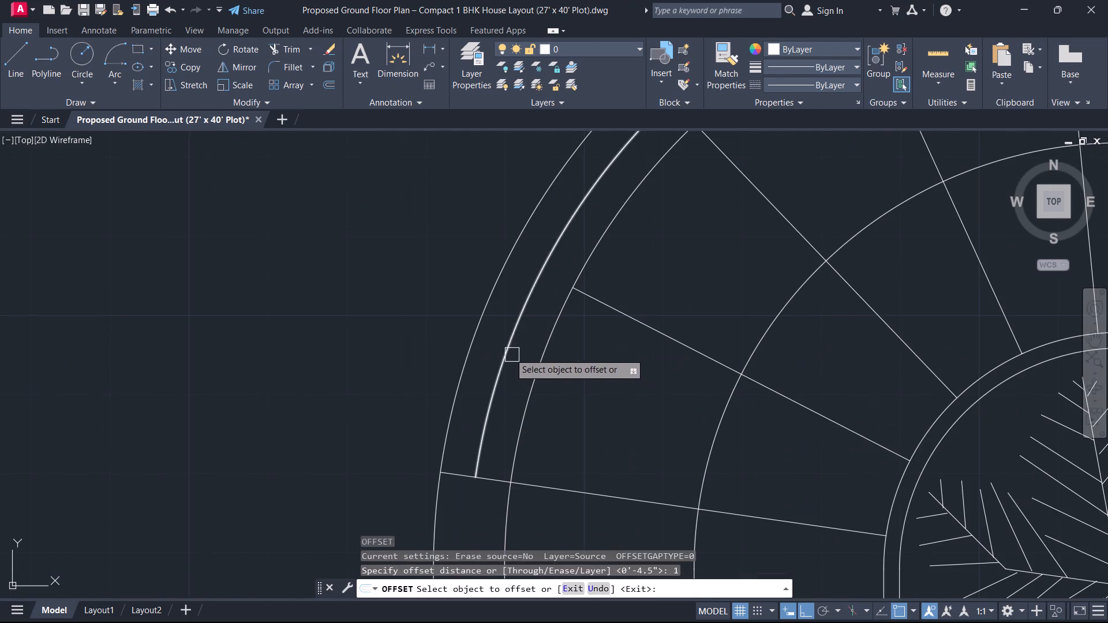
pyautogui.click(510, 353)
pyautogui.click(478, 325)
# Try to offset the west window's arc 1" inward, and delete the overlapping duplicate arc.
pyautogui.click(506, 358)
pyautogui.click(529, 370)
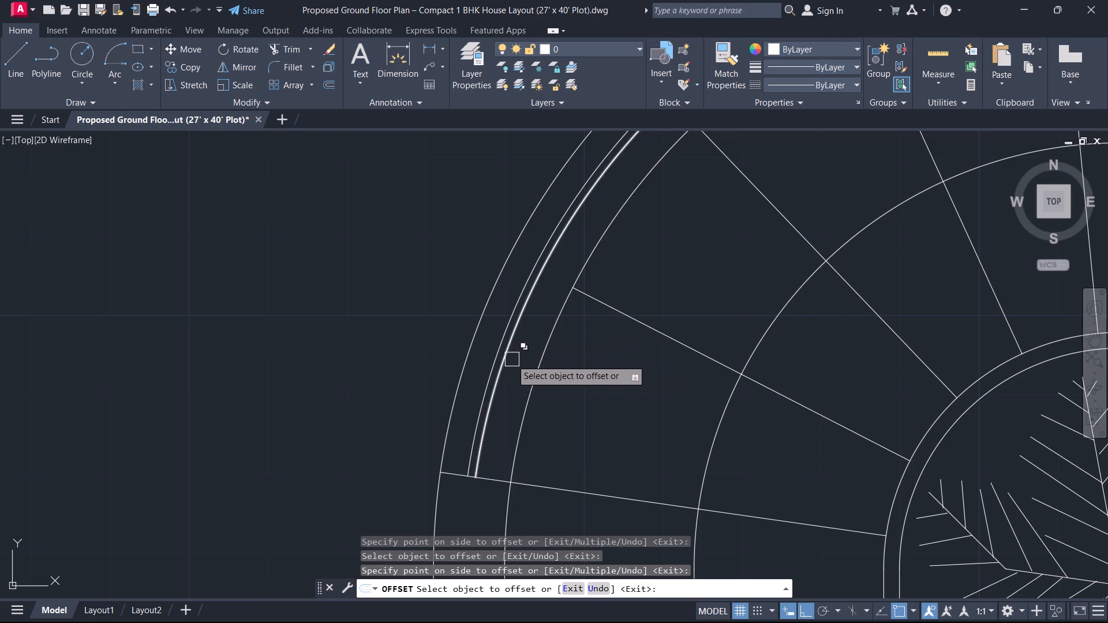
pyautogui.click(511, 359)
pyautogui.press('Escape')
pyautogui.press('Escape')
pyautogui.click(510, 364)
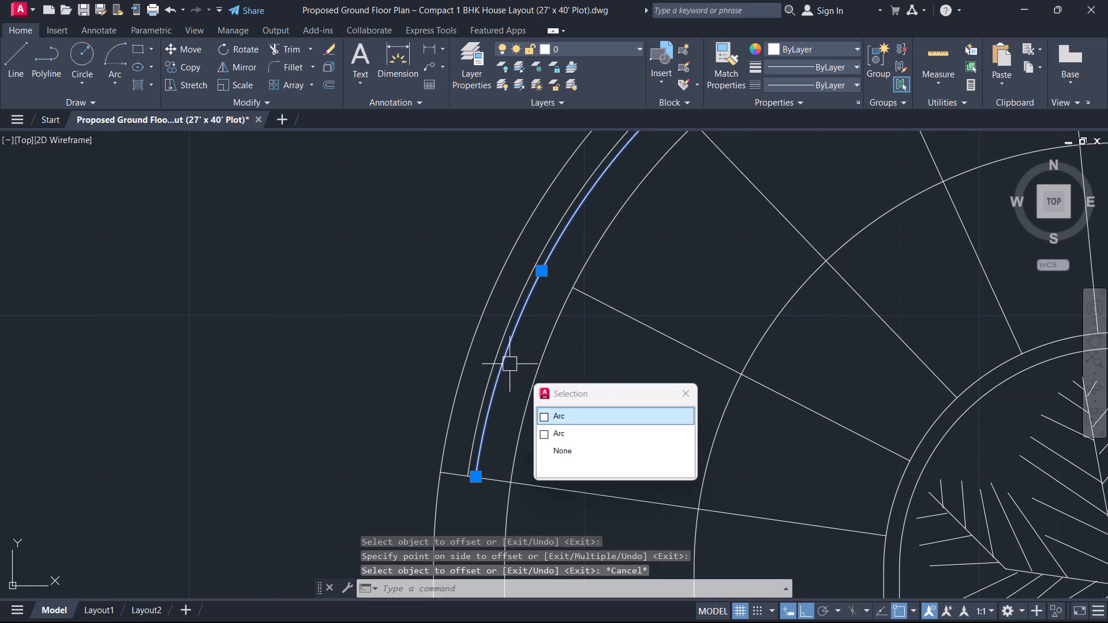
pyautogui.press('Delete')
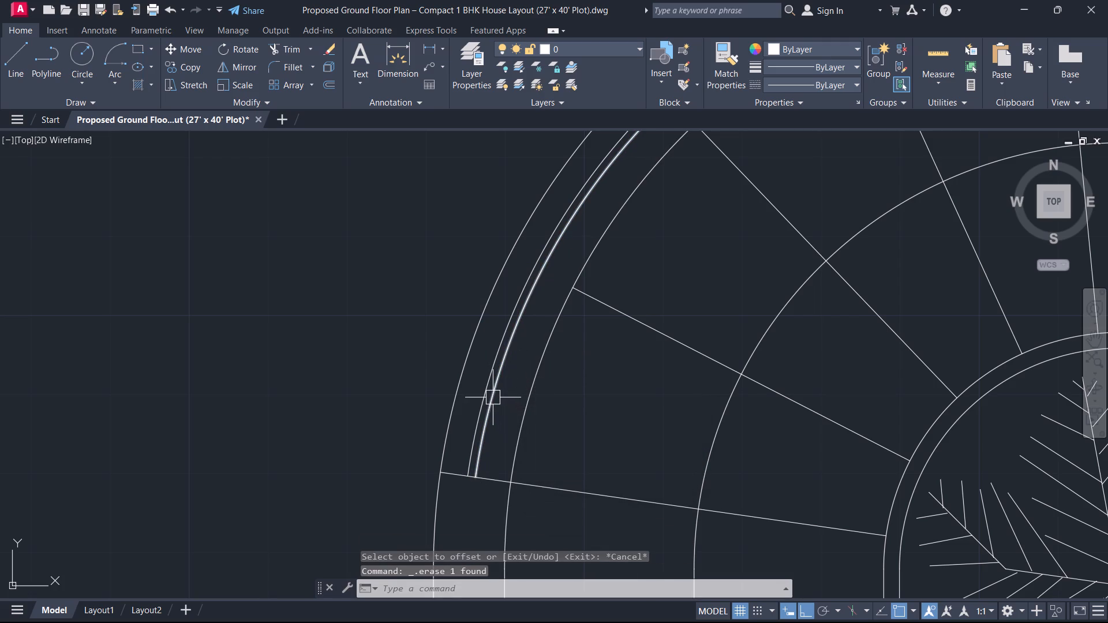
# Offset the west window's middle arc 1" toward the stair's inner side.
pyautogui.press('o')
pyautogui.press('space')
pyautogui.press('space')
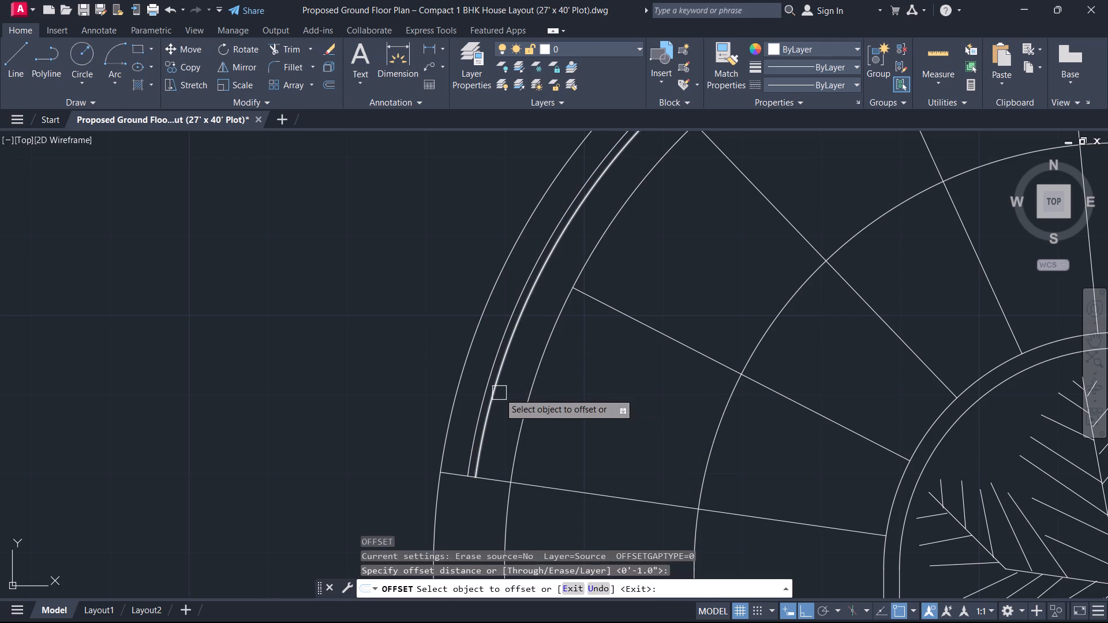
pyautogui.click(499, 393)
pyautogui.click(516, 416)
# Offset the northeast window's middle arc 1" to both its outer and inner sides.
pyautogui.scroll(-2, 535, 411)
pyautogui.moveTo(534, 411); pyautogui.dragTo(60, 431, button='middle')
pyautogui.scroll(1, 529, 387)
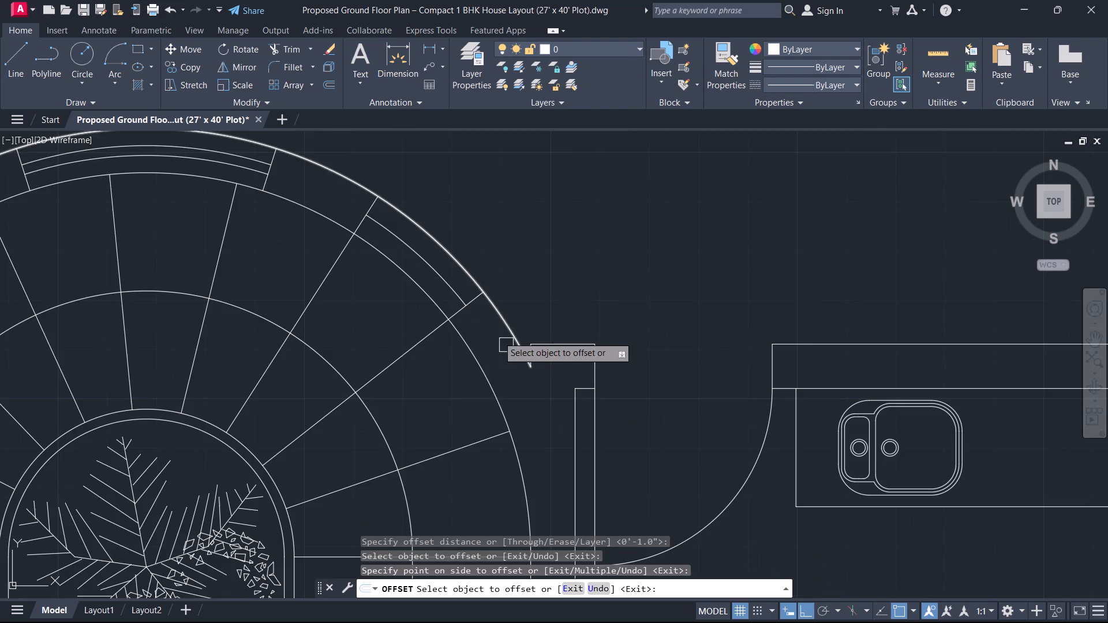
pyautogui.scroll(1, 471, 301)
pyautogui.click(428, 265)
pyautogui.click(446, 254)
pyautogui.click(422, 271)
pyautogui.click(400, 283)
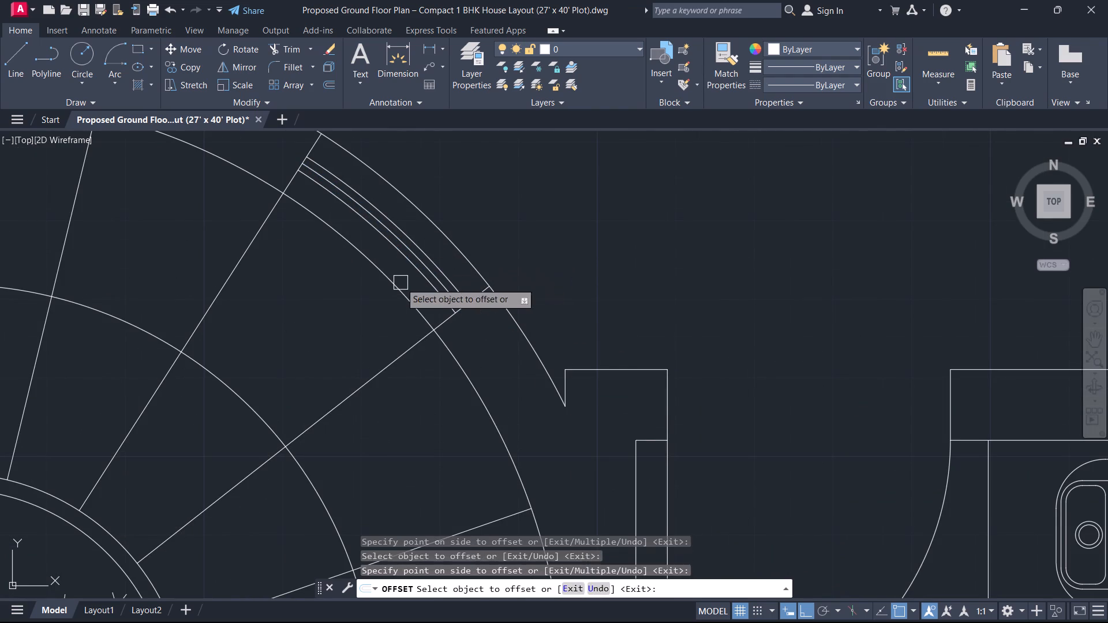
pyautogui.press('Escape')
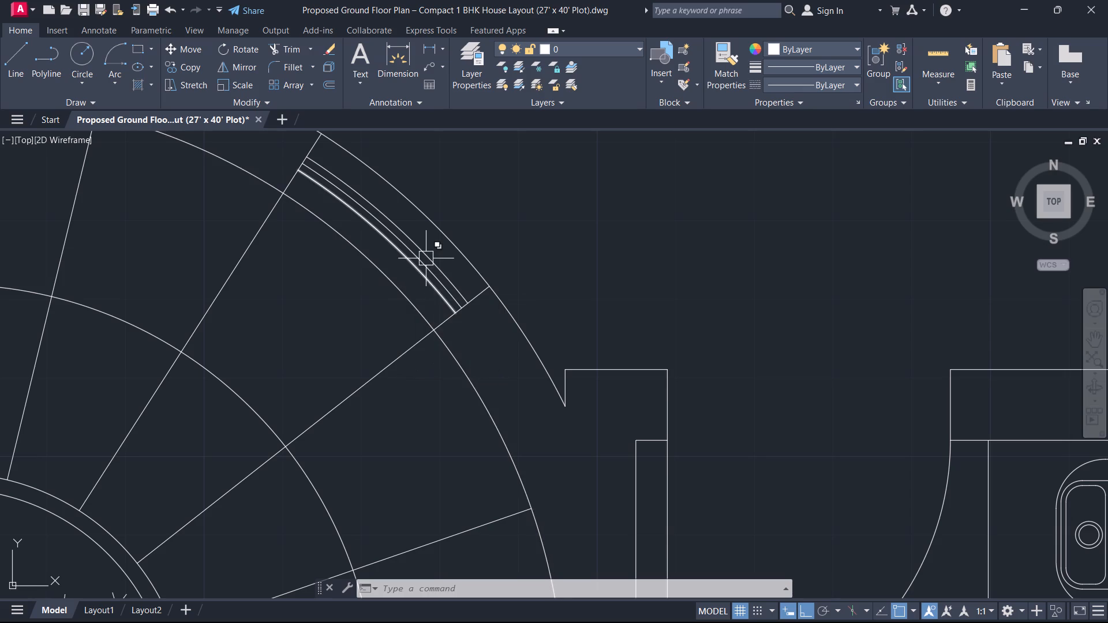
# Delete the middle arc of the northeast window and the middle arc of the west window.
pyautogui.scroll(2, 417, 264)
pyautogui.click(425, 262)
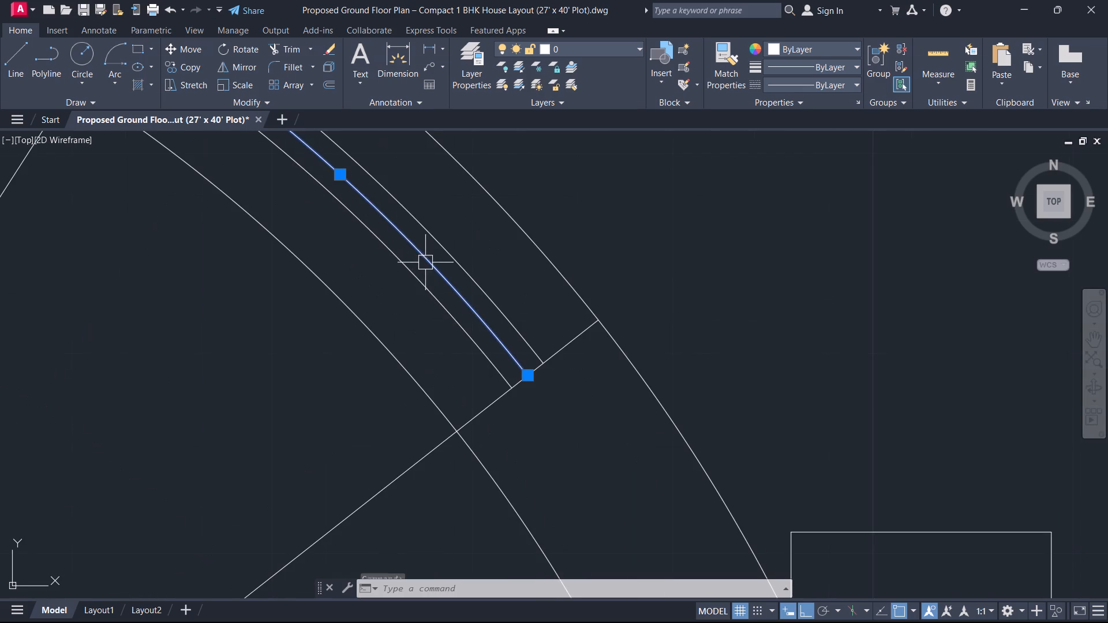
pyautogui.press('Delete')
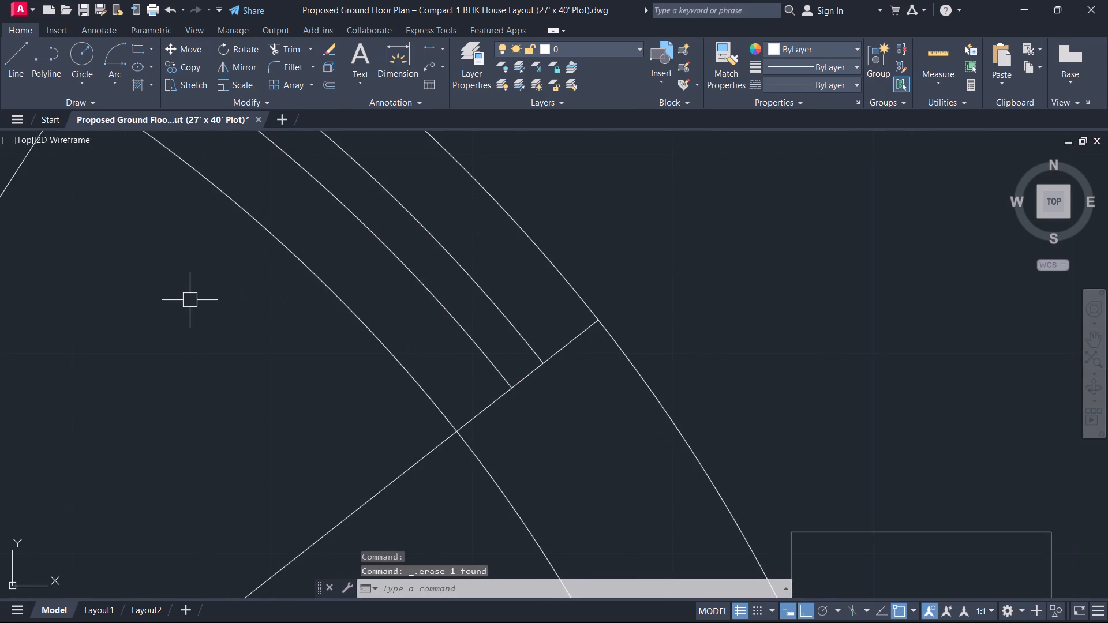
pyautogui.scroll(1, 0, 0)
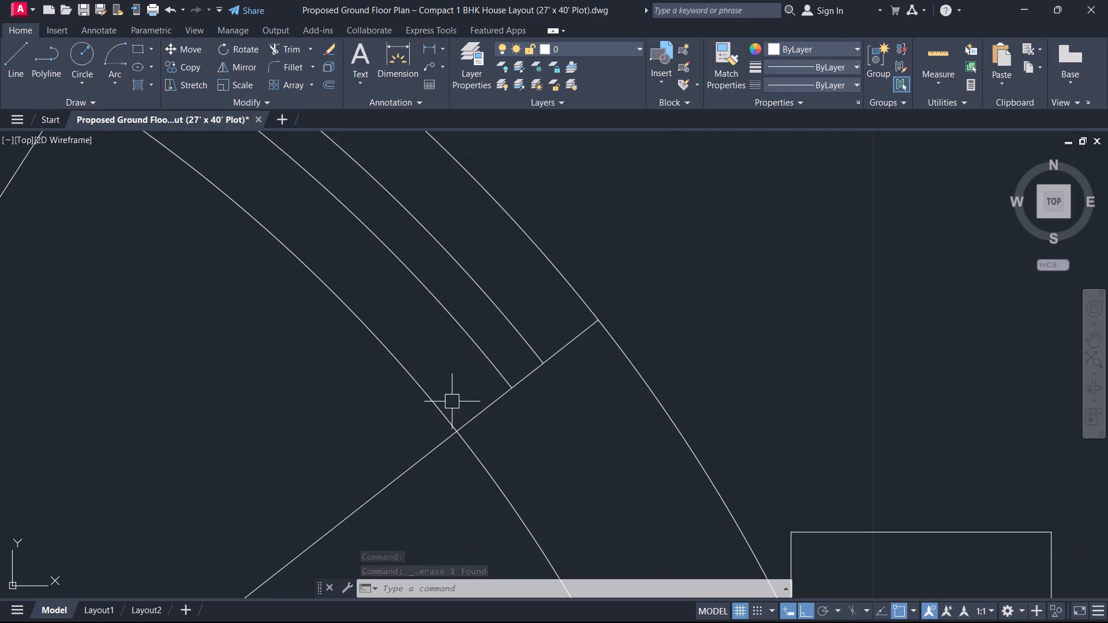
pyautogui.scroll(-1, 386, 366)
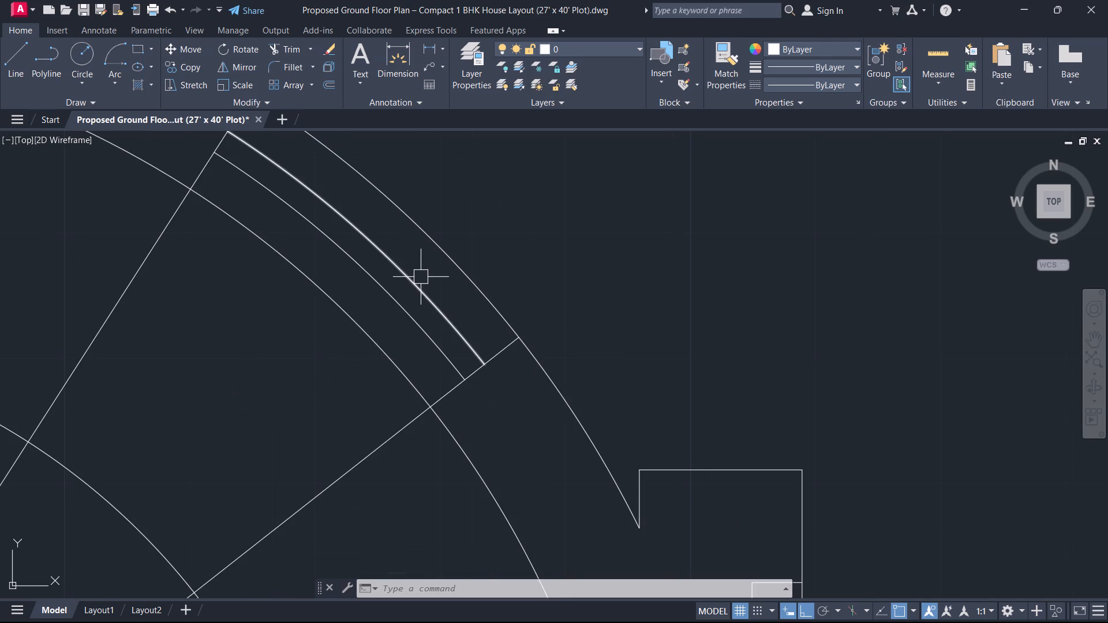
pyautogui.scroll(-3, 421, 277)
pyautogui.moveTo(410, 277); pyautogui.dragTo(746, 211, button='middle')
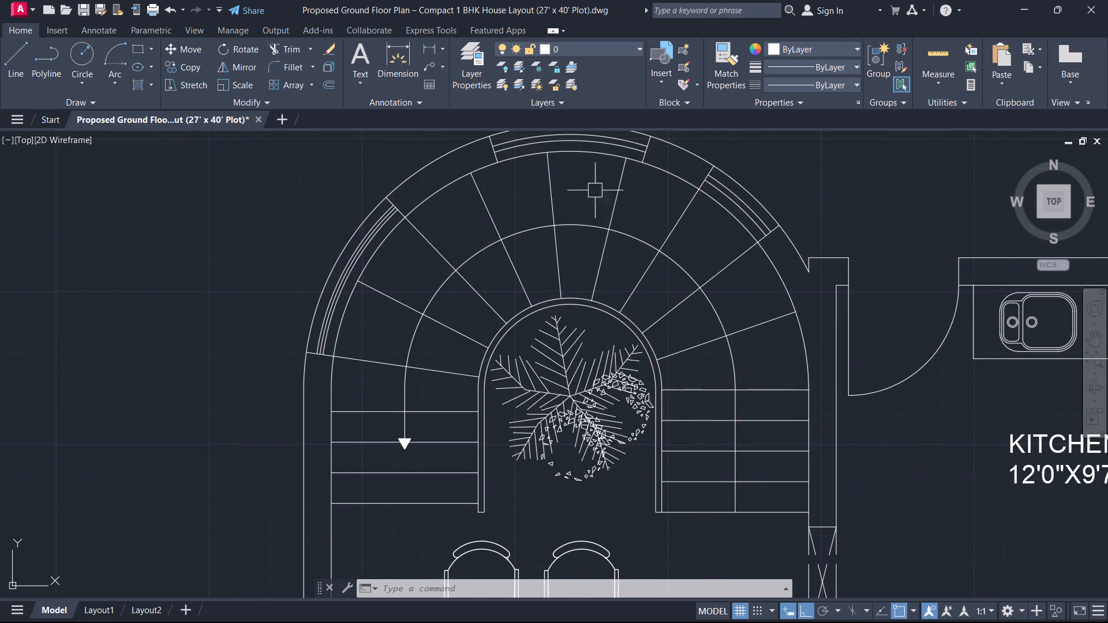
pyautogui.scroll(5, 499, 196)
pyautogui.click(241, 211)
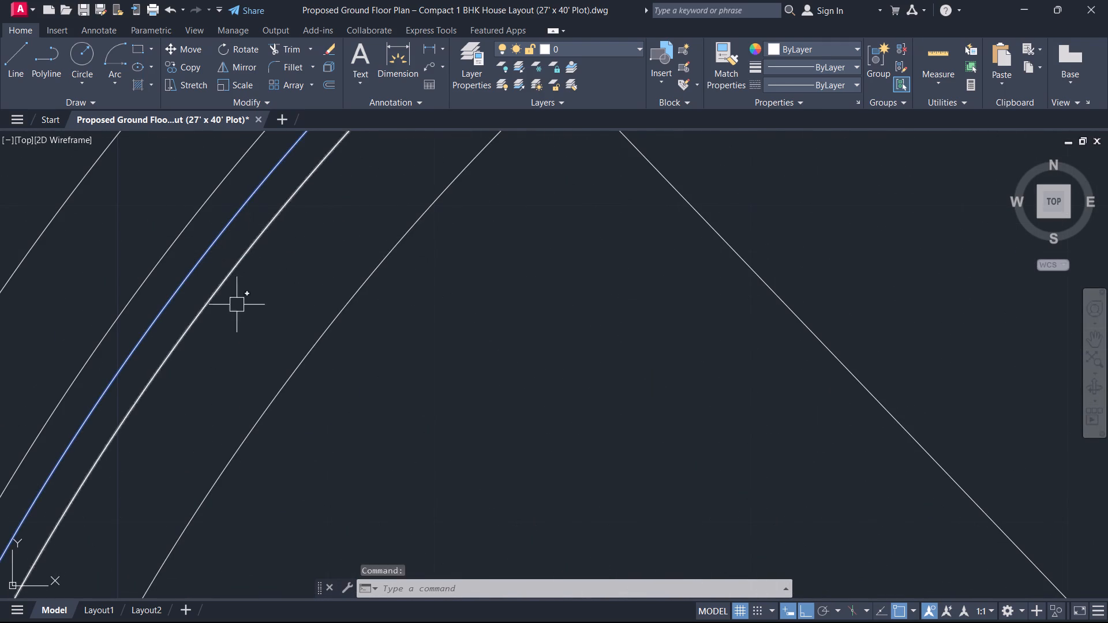
pyautogui.press('Delete')
pyautogui.scroll(-2, 245, 363)
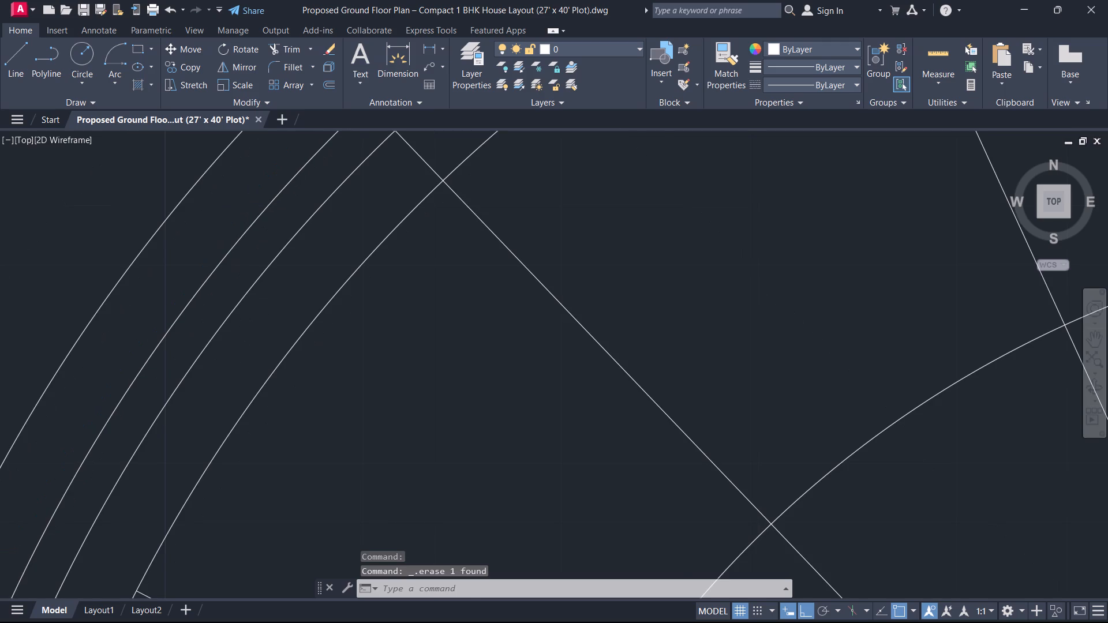
# Draw a line across the wall between the drawing/dining hall and the verandah, starting at the midpoint of its hall-side face west of the double door.
pyautogui.scroll(-1, 249, 373)
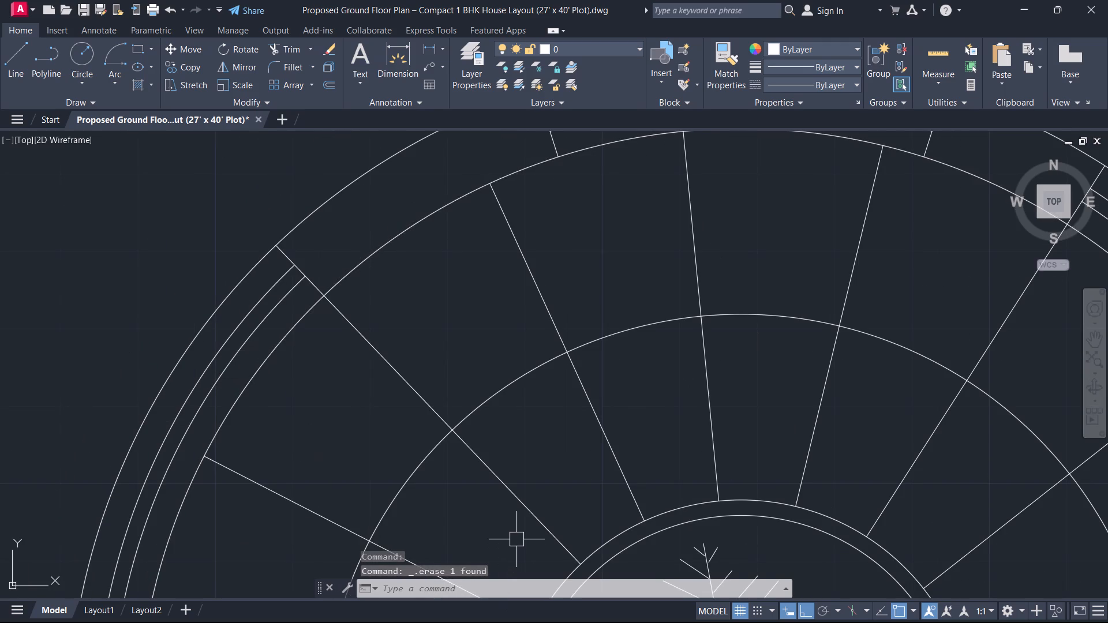
pyautogui.scroll(-3, 531, 509)
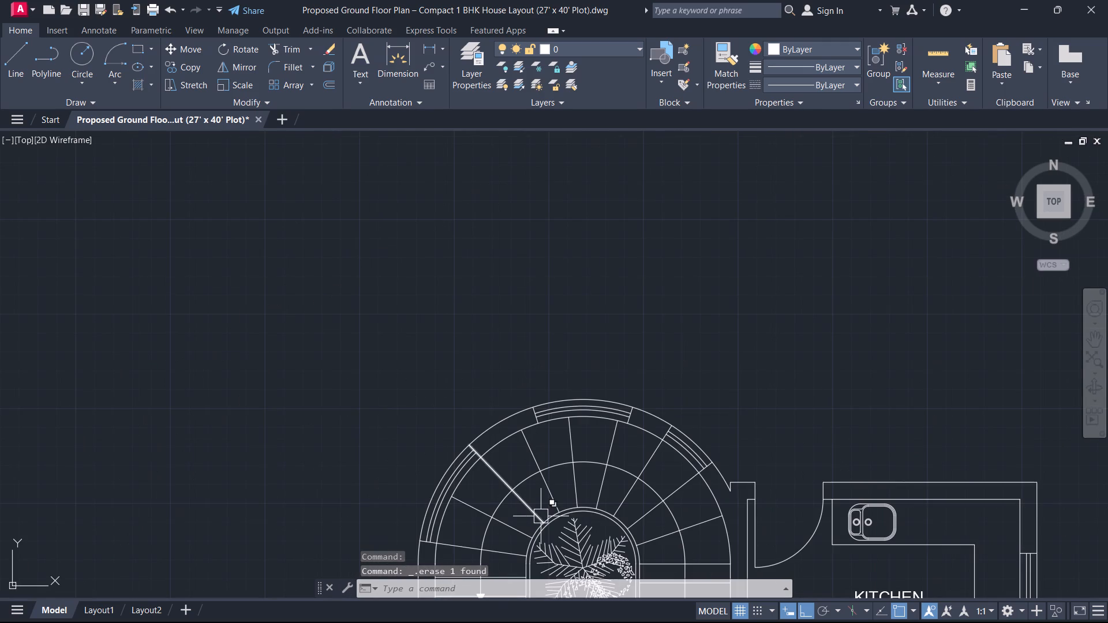
pyautogui.moveTo(541, 519); pyautogui.dragTo(519, 452, button='middle')
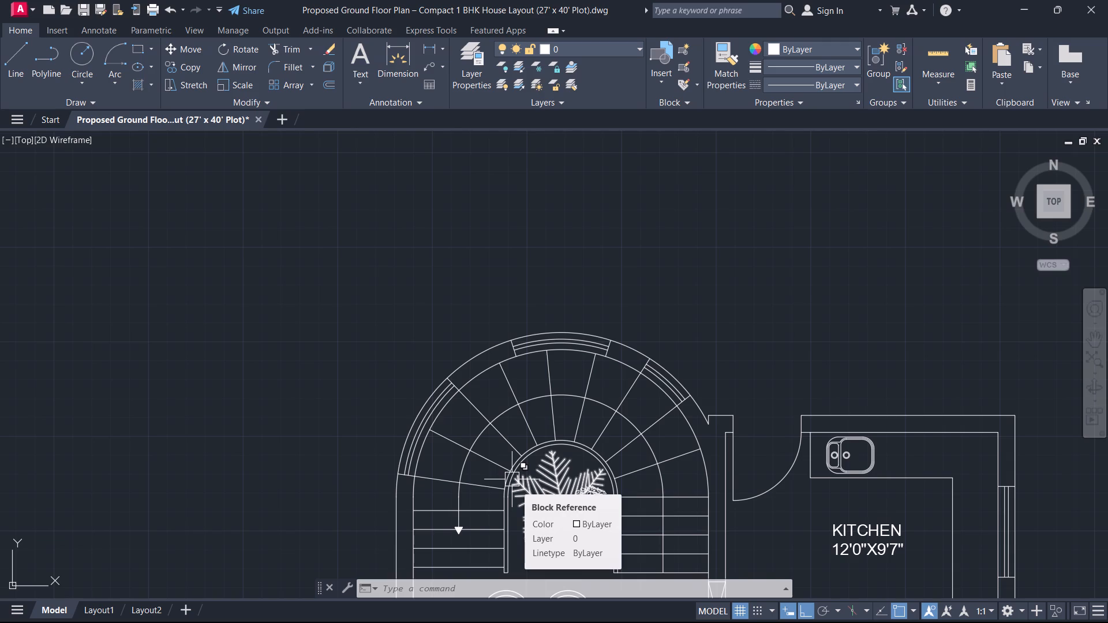
pyautogui.scroll(-1, 568, 444)
pyautogui.moveTo(566, 441); pyautogui.dragTo(524, 352, button='middle')
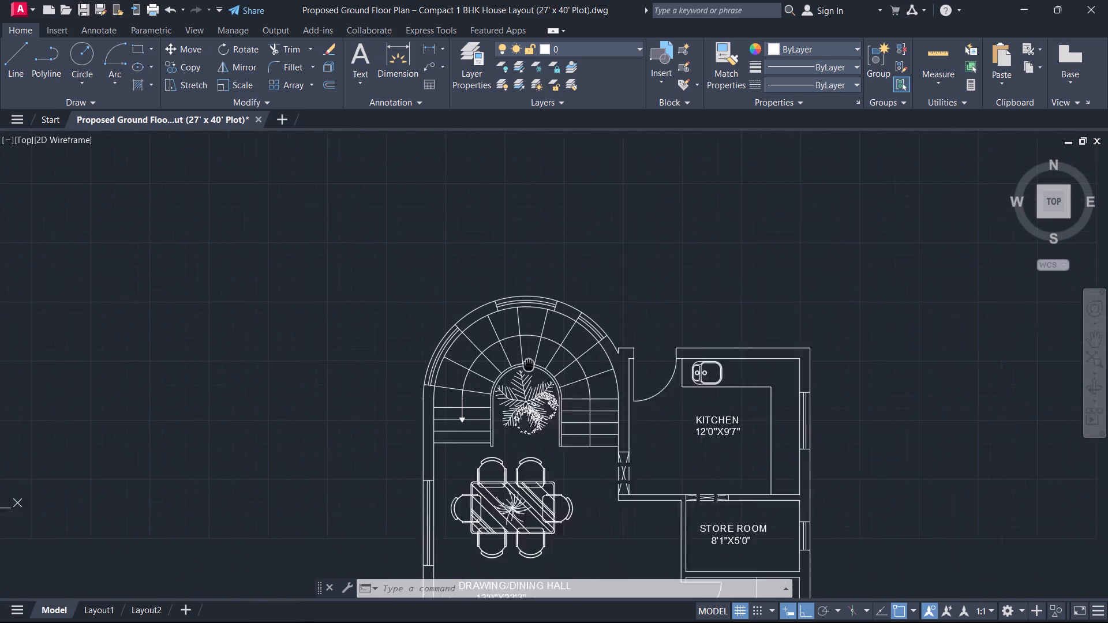
pyautogui.moveTo(524, 352); pyautogui.dragTo(499, 315, button='middle')
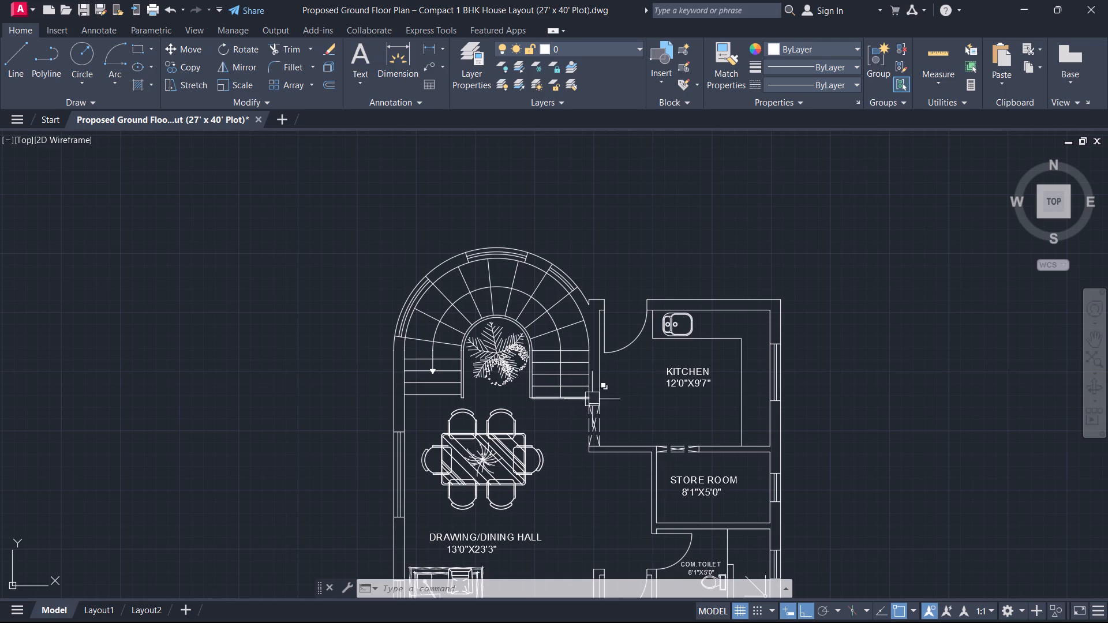
pyautogui.scroll(-1, 598, 411)
pyautogui.moveTo(598, 413); pyautogui.dragTo(615, 271, button='middle')
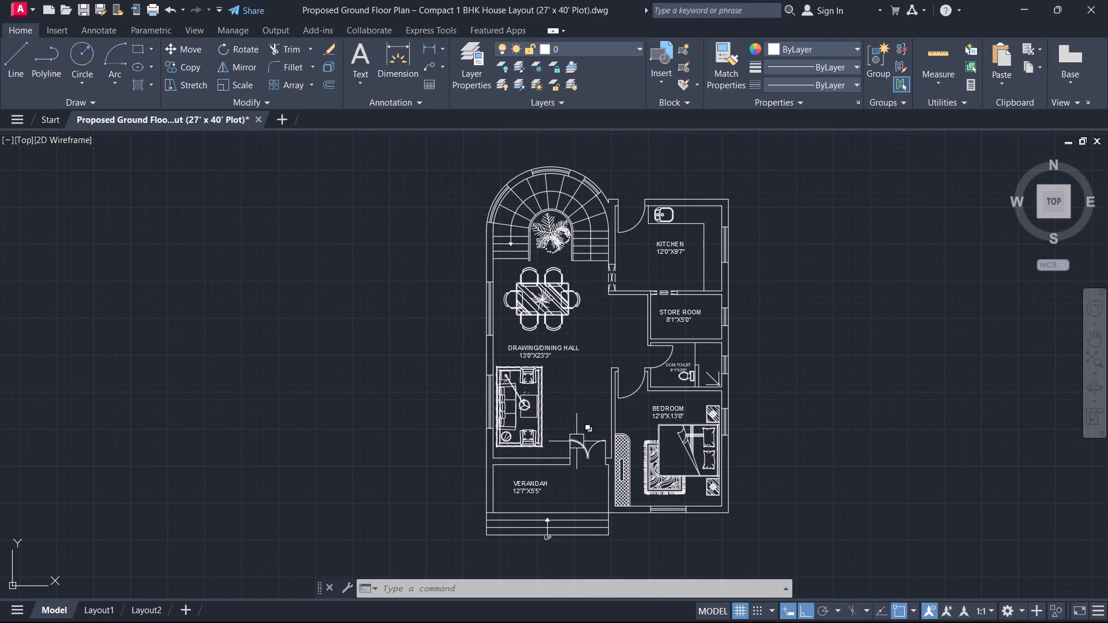
pyautogui.scroll(1, 507, 482)
pyautogui.write('L')
pyautogui.press('space')
pyautogui.scroll(1, 528, 440)
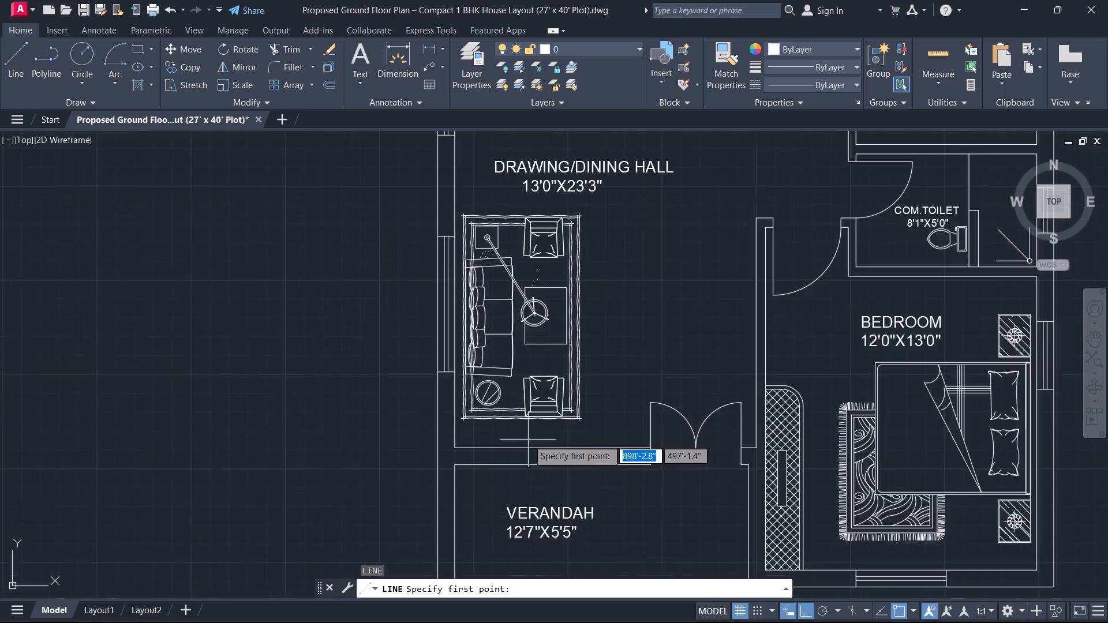
pyautogui.scroll(1, 528, 440)
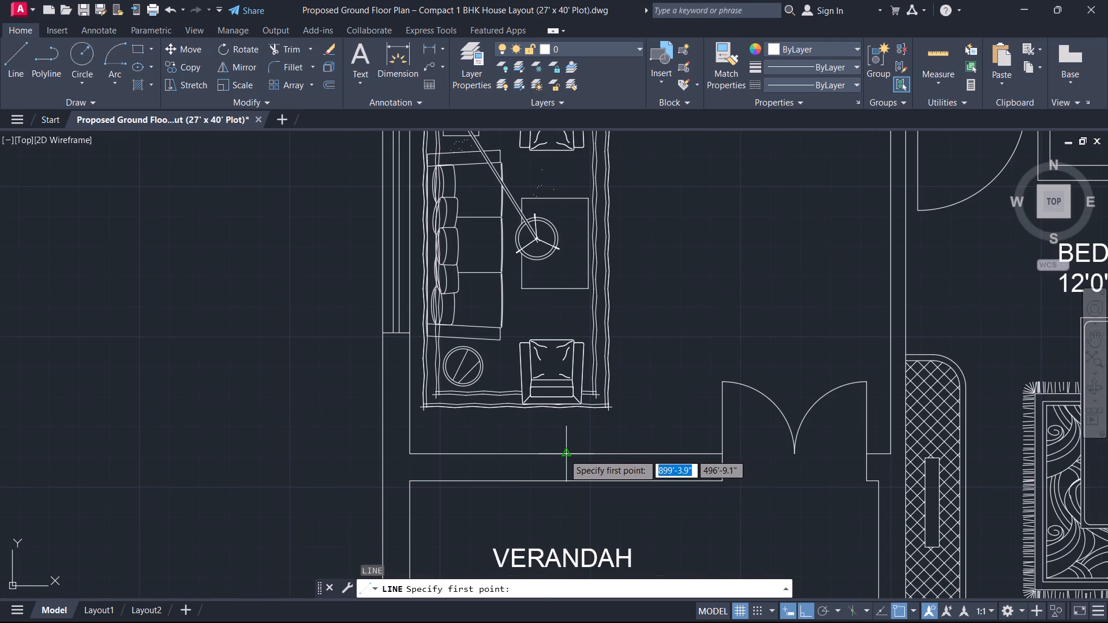
pyautogui.click(564, 454)
pyautogui.click(564, 481)
pyautogui.press('Escape')
# Offset the line across the hall–verandah wall 2' to both its west and east sides.
pyautogui.scroll(1, 564, 482)
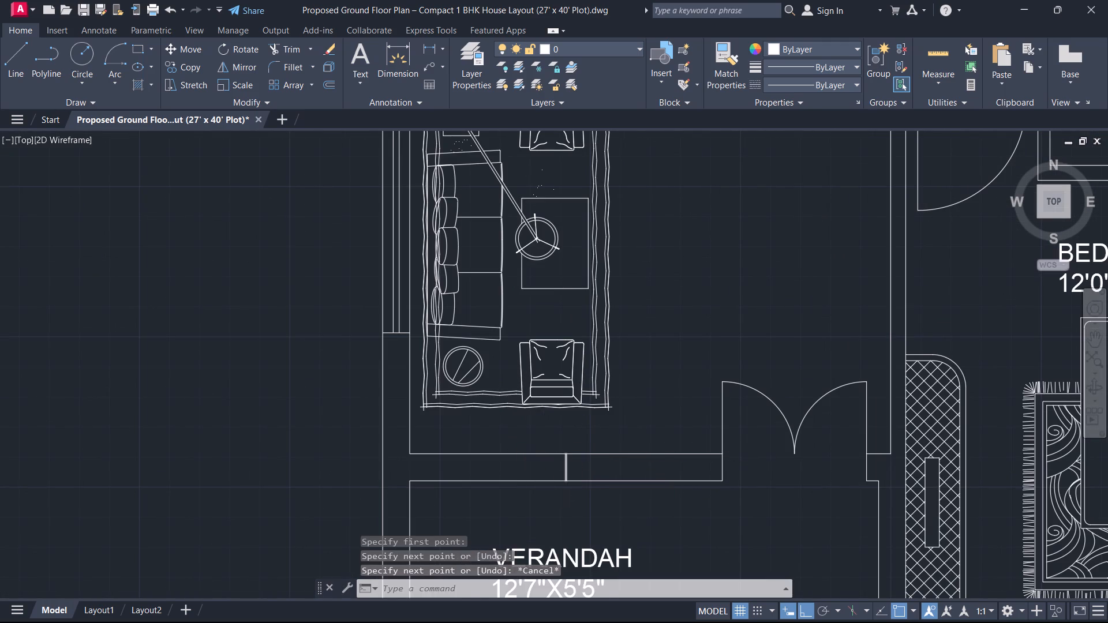
pyautogui.write('O')
pyautogui.press('space')
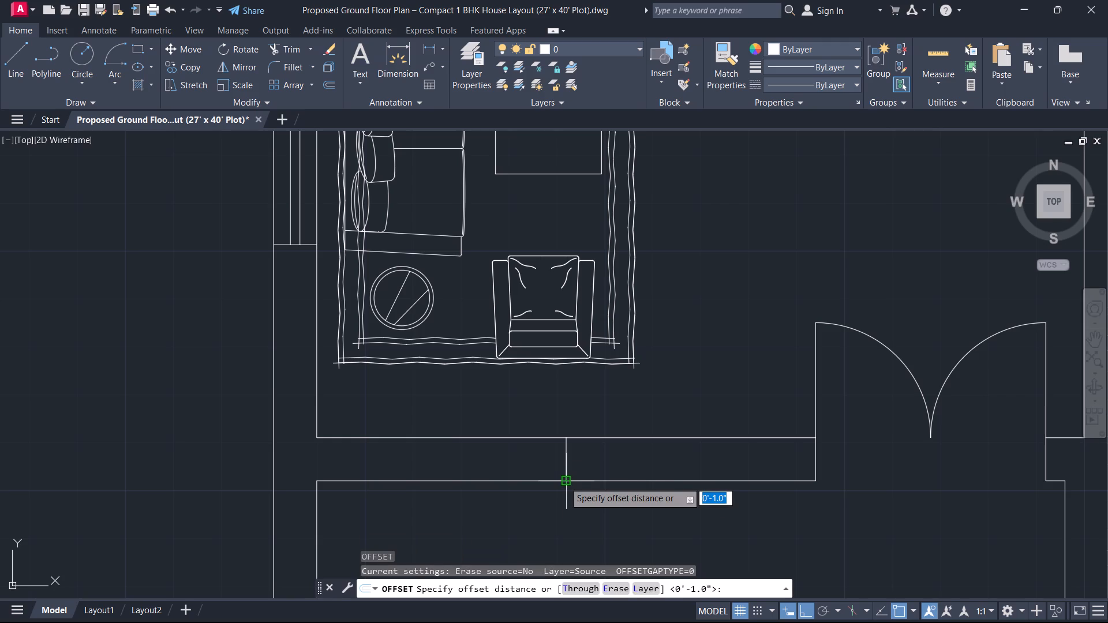
pyautogui.write('2;')
pyautogui.press('BackSpace')
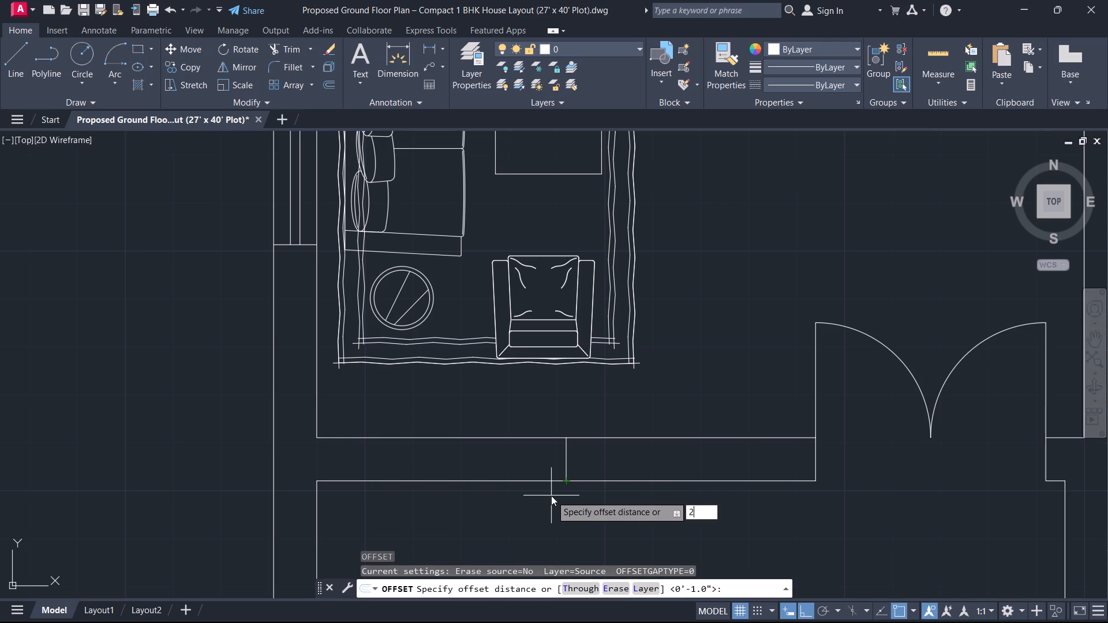
pyautogui.write("'")
pyautogui.press('space')
pyautogui.scroll(1, 581, 446)
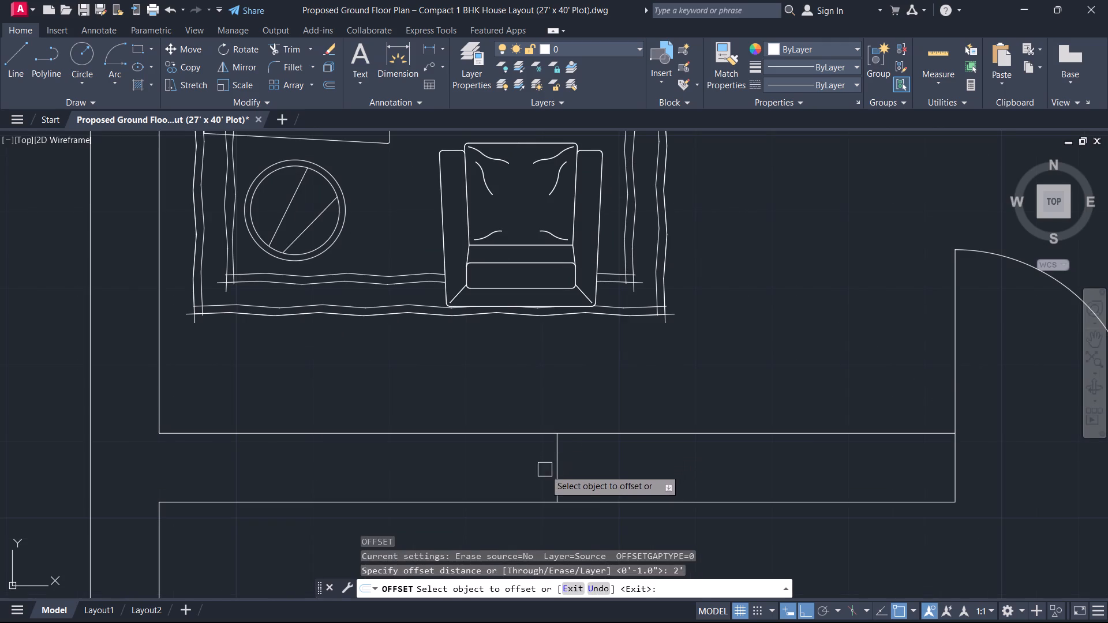
pyautogui.moveTo(554, 475); pyautogui.dragTo(548, 474)
pyautogui.moveTo(522, 469); pyautogui.dragTo(534, 472)
pyautogui.click(554, 476)
pyautogui.click(595, 464)
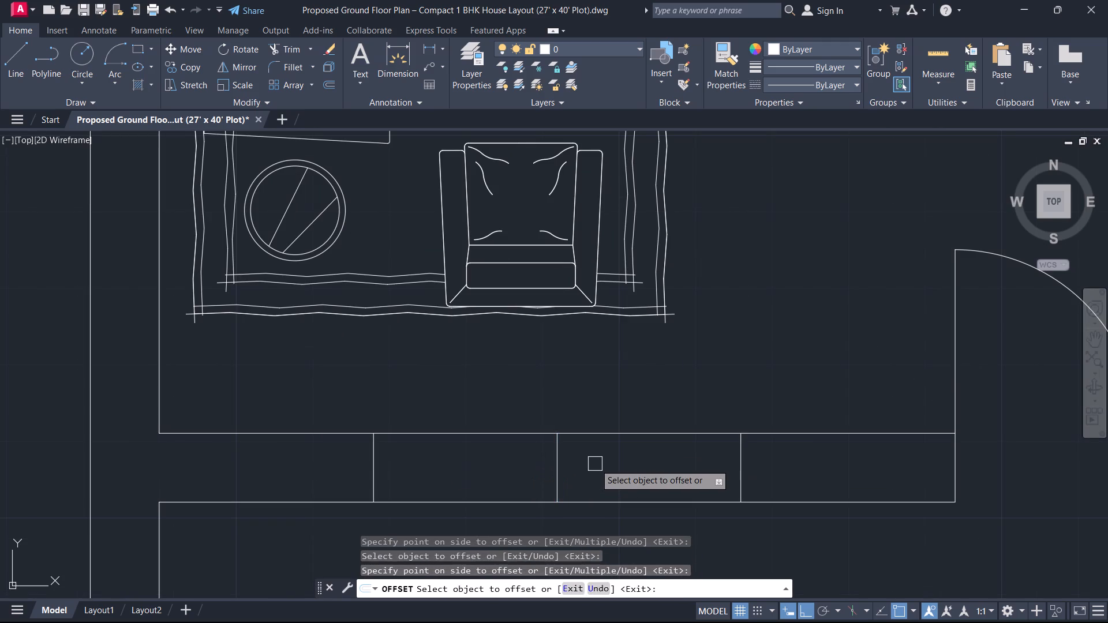
pyautogui.press('Escape')
# Delete the middle line across the hall–verandah wall, between the two offset window jambs.
pyautogui.scroll(1, 586, 467)
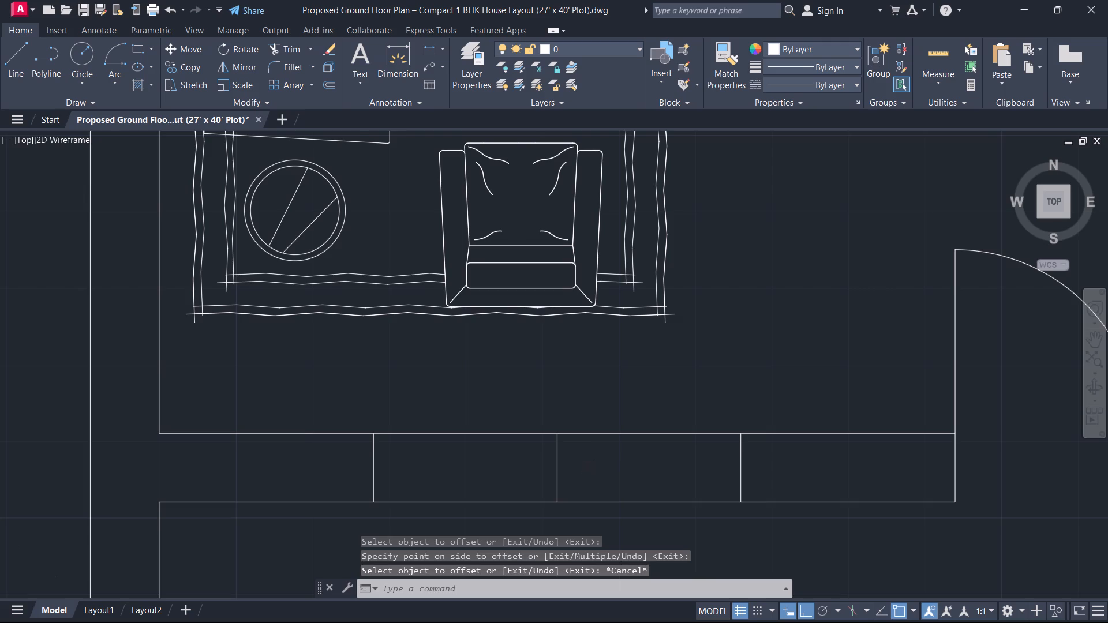
pyautogui.scroll(1, 586, 467)
pyautogui.click(585, 467)
pyautogui.click(495, 455)
pyautogui.press('Delete')
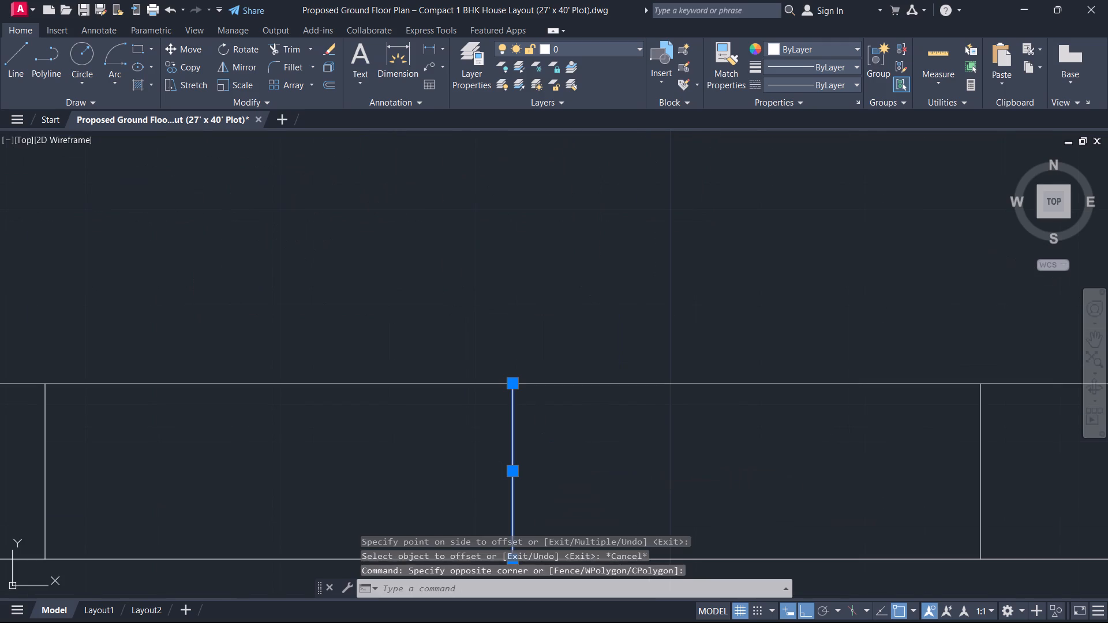
# Draw the window's horizontal centre line between the midpoints of the two jambs in the hall–verandah wall.
pyautogui.write('L')
pyautogui.press('space')
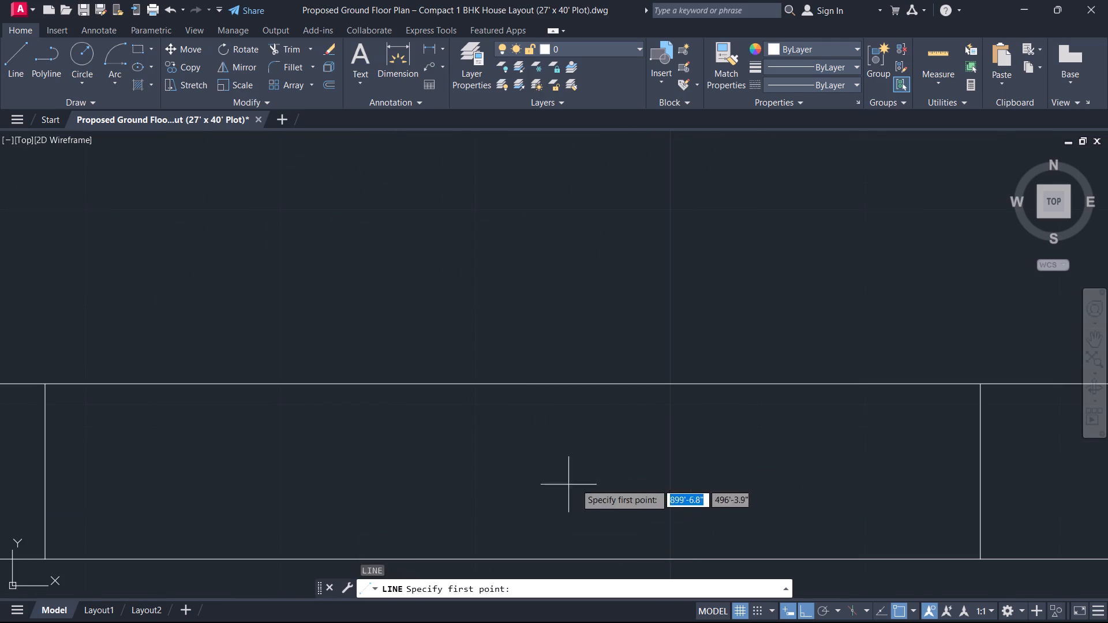
pyautogui.click(983, 469)
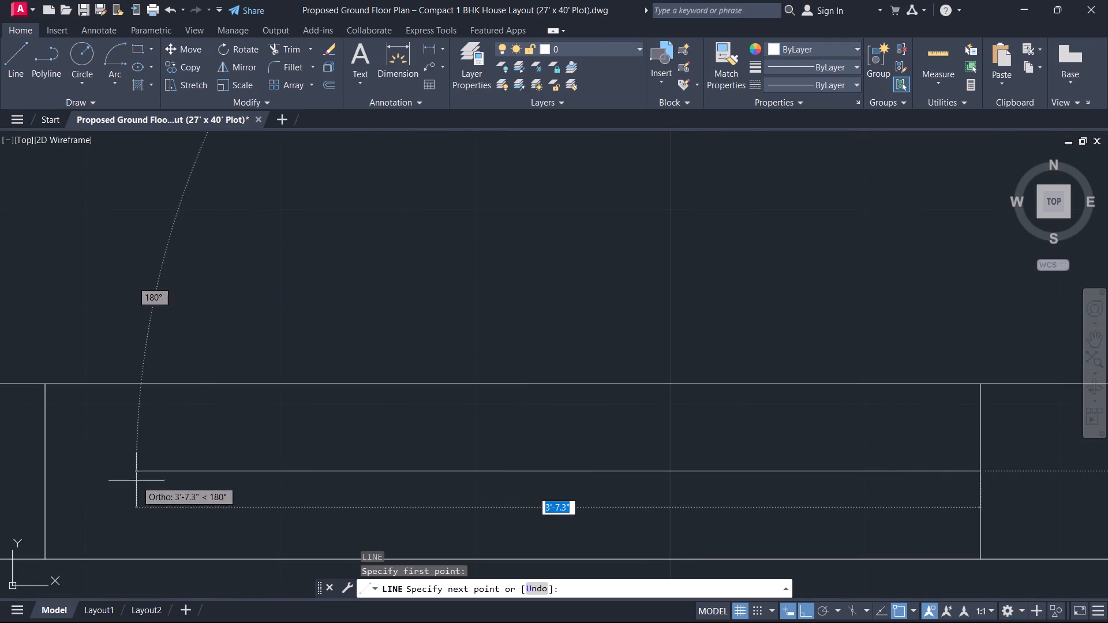
pyautogui.click(47, 467)
pyautogui.press('Escape')
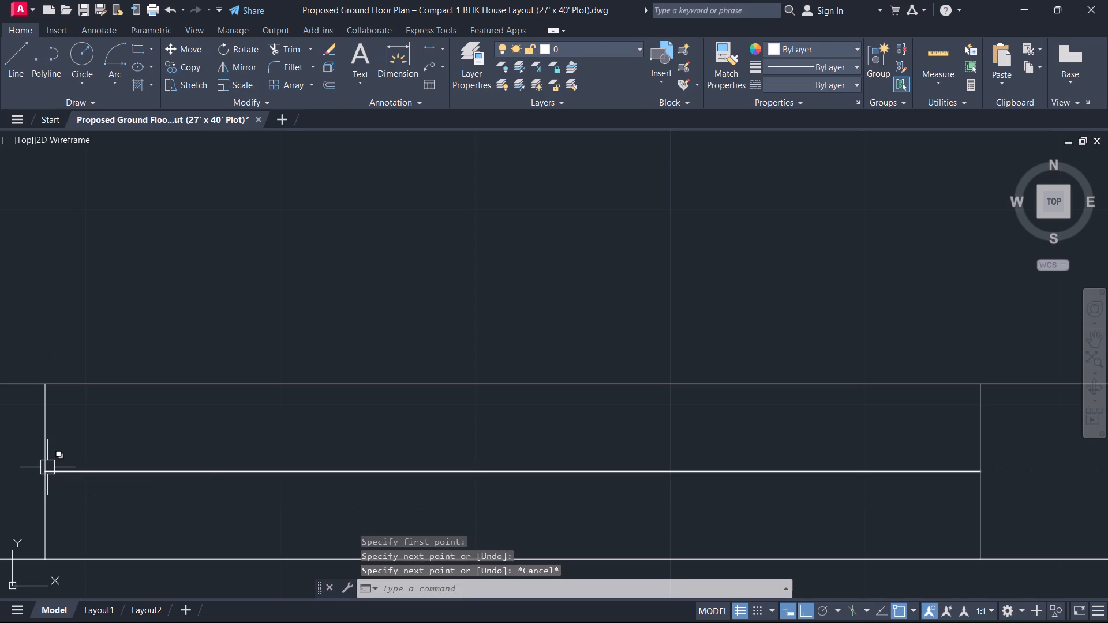
# Offset the new window's centre line 1" above and below it, and delete the original centre line.
pyautogui.write('O 1')
pyautogui.press('Return')
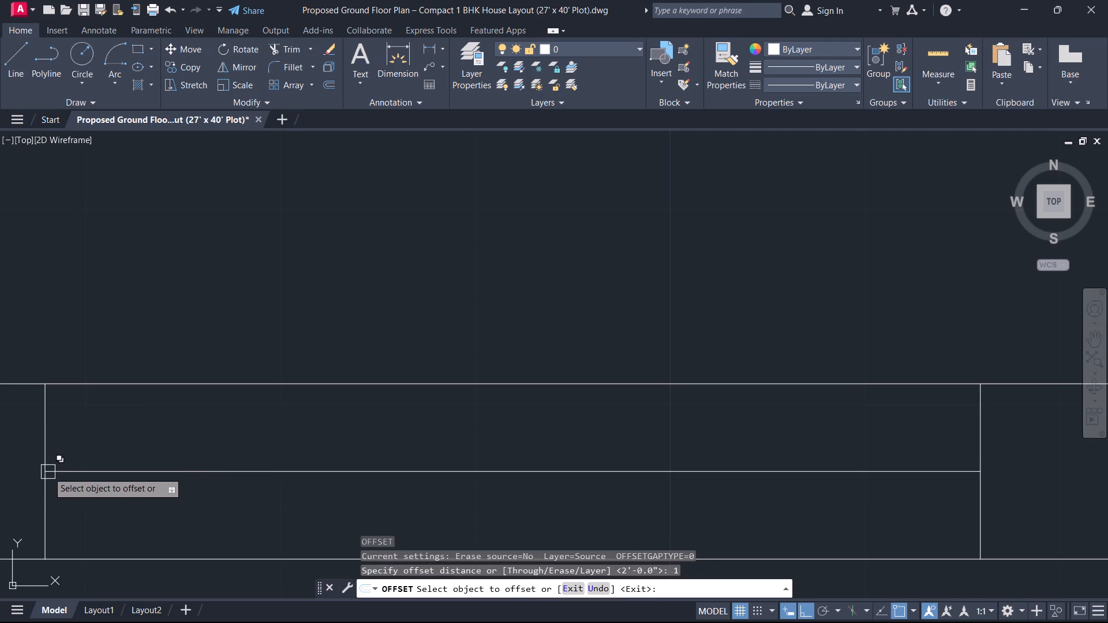
pyautogui.click(81, 475)
pyautogui.click(98, 427)
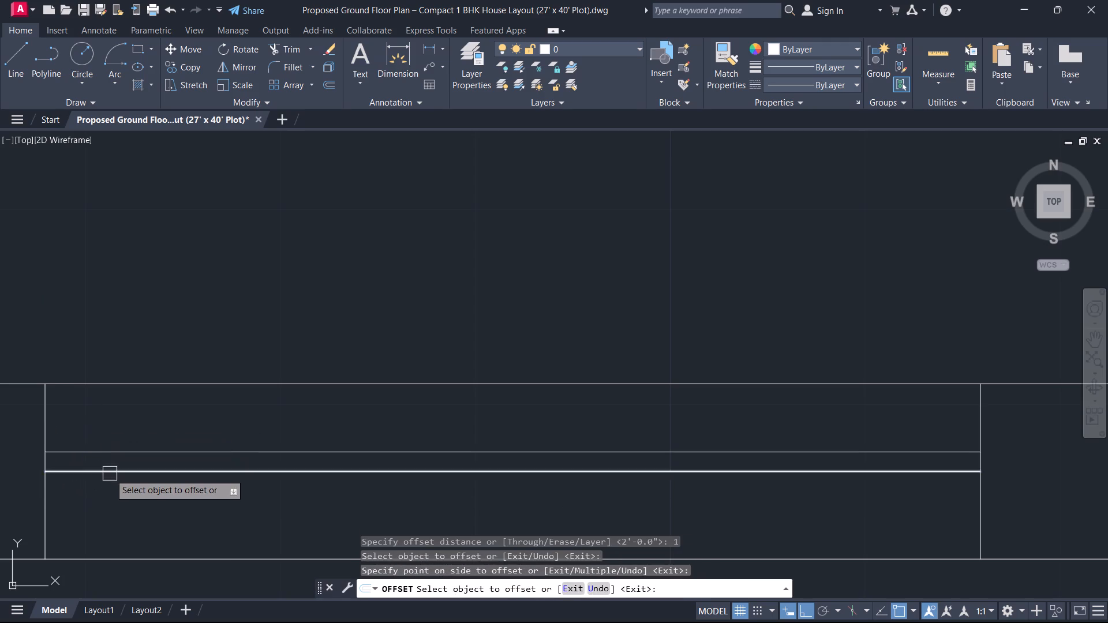
pyautogui.click(110, 474)
pyautogui.click(111, 487)
pyautogui.press('Escape')
pyautogui.click(118, 473)
pyautogui.press('Delete')
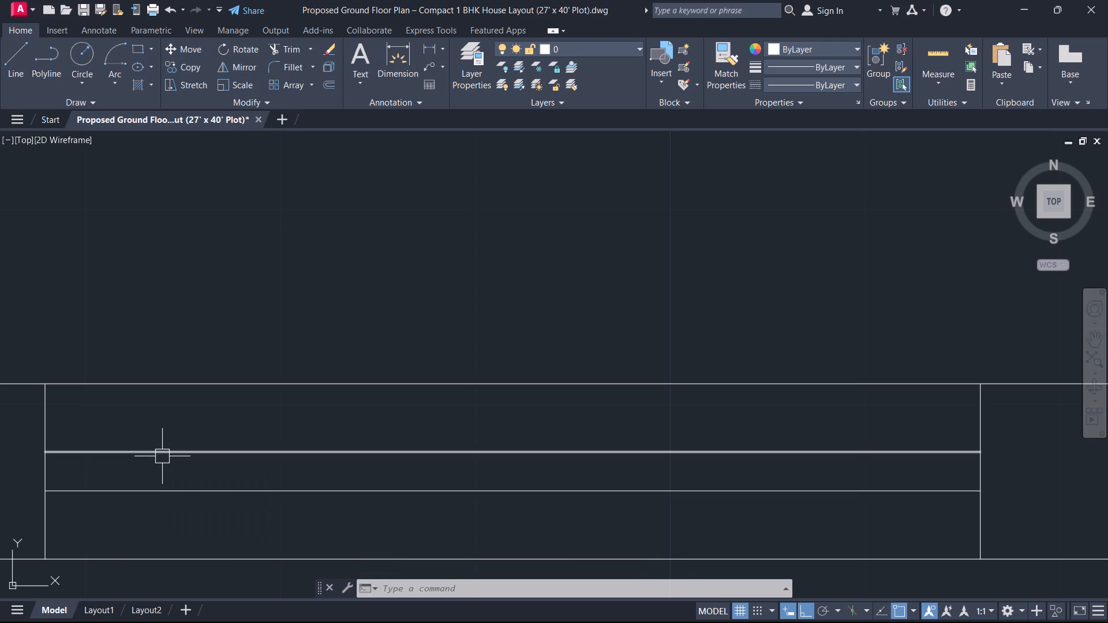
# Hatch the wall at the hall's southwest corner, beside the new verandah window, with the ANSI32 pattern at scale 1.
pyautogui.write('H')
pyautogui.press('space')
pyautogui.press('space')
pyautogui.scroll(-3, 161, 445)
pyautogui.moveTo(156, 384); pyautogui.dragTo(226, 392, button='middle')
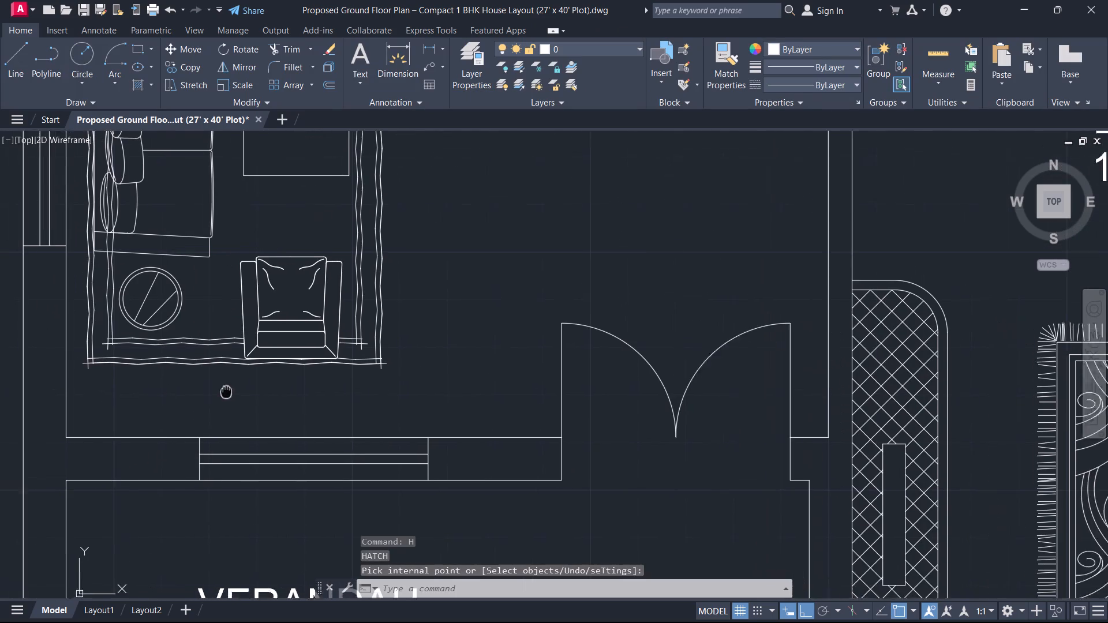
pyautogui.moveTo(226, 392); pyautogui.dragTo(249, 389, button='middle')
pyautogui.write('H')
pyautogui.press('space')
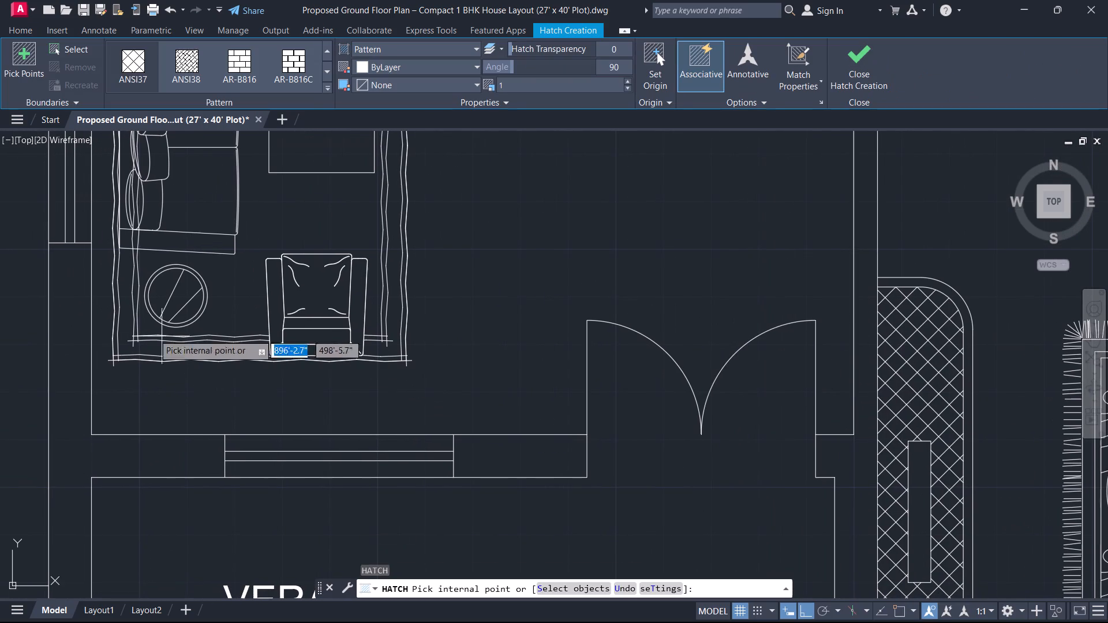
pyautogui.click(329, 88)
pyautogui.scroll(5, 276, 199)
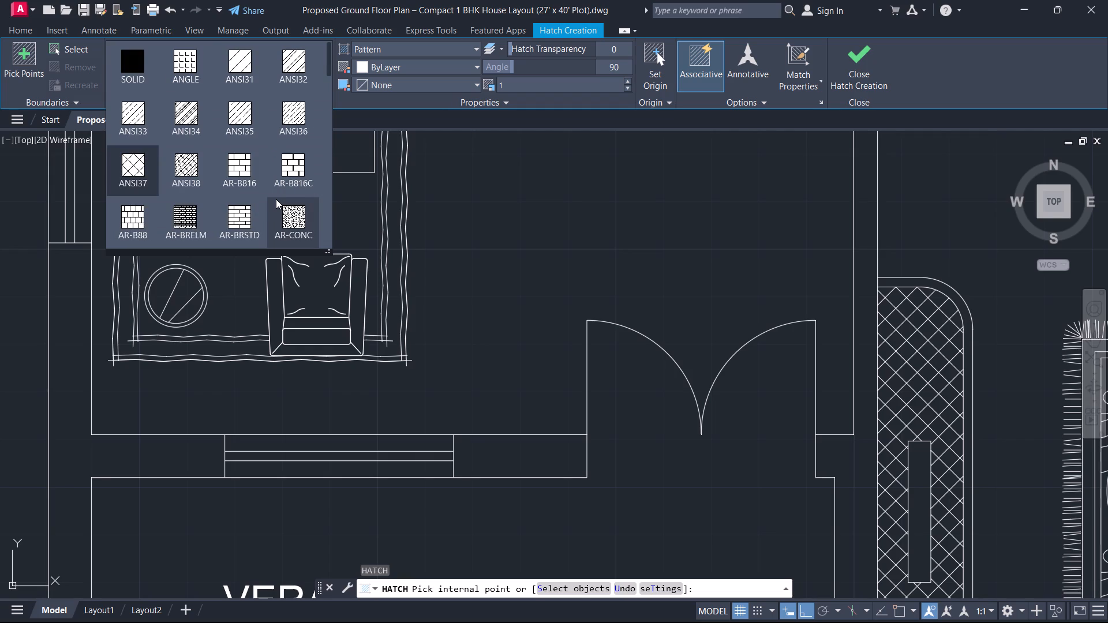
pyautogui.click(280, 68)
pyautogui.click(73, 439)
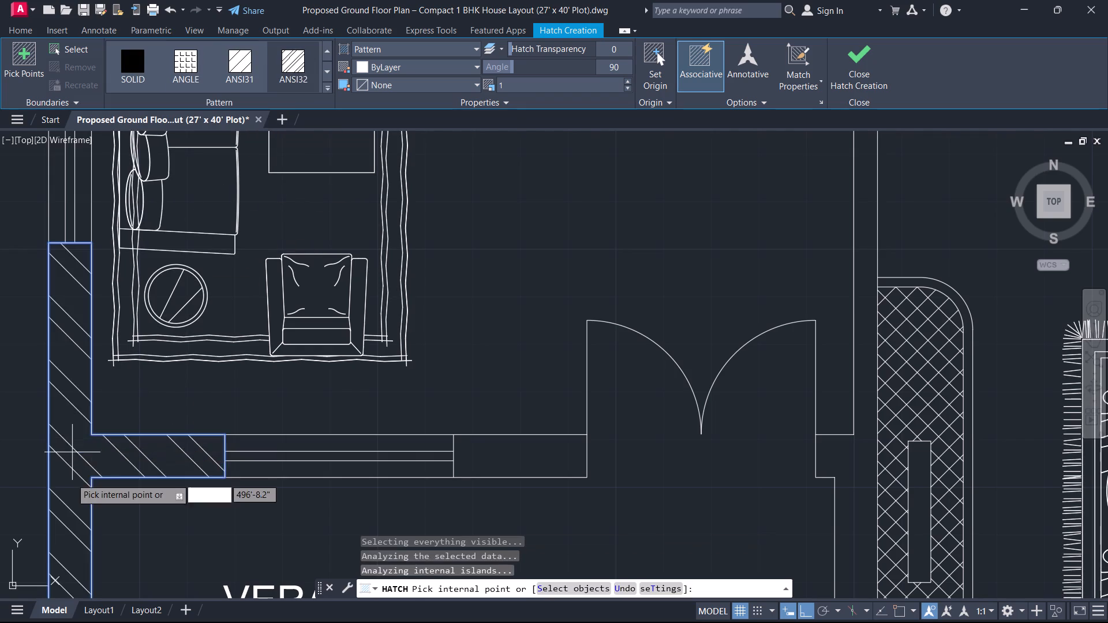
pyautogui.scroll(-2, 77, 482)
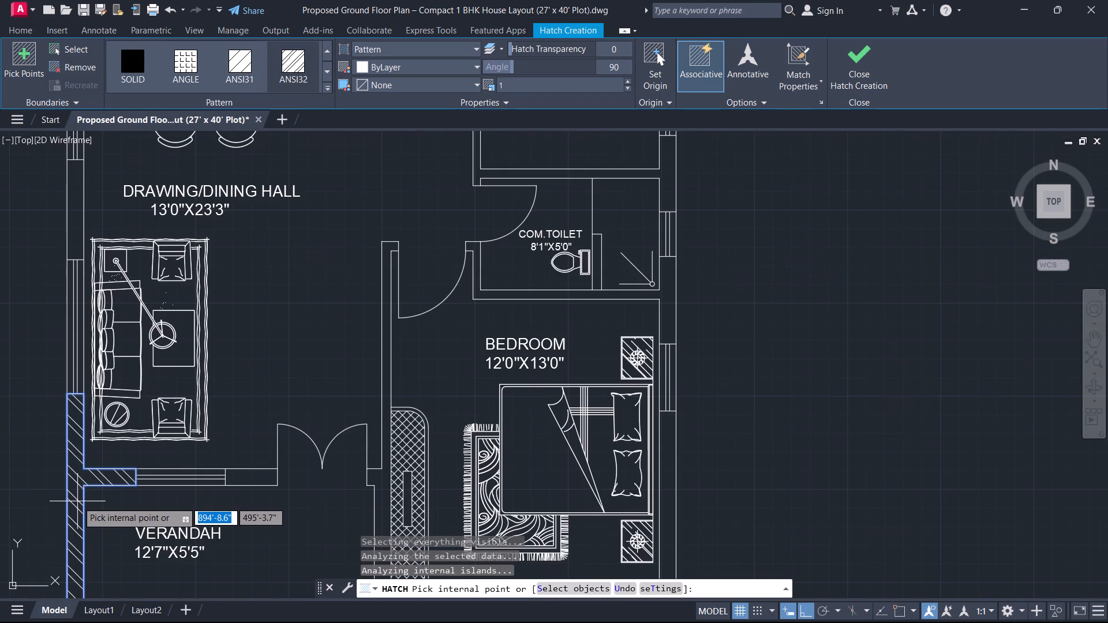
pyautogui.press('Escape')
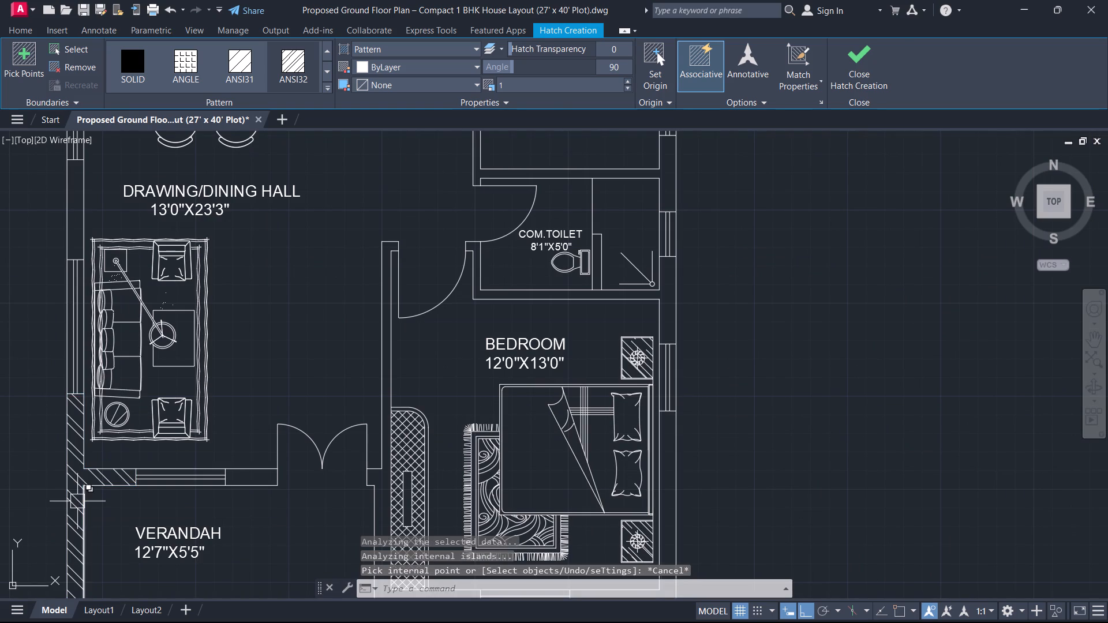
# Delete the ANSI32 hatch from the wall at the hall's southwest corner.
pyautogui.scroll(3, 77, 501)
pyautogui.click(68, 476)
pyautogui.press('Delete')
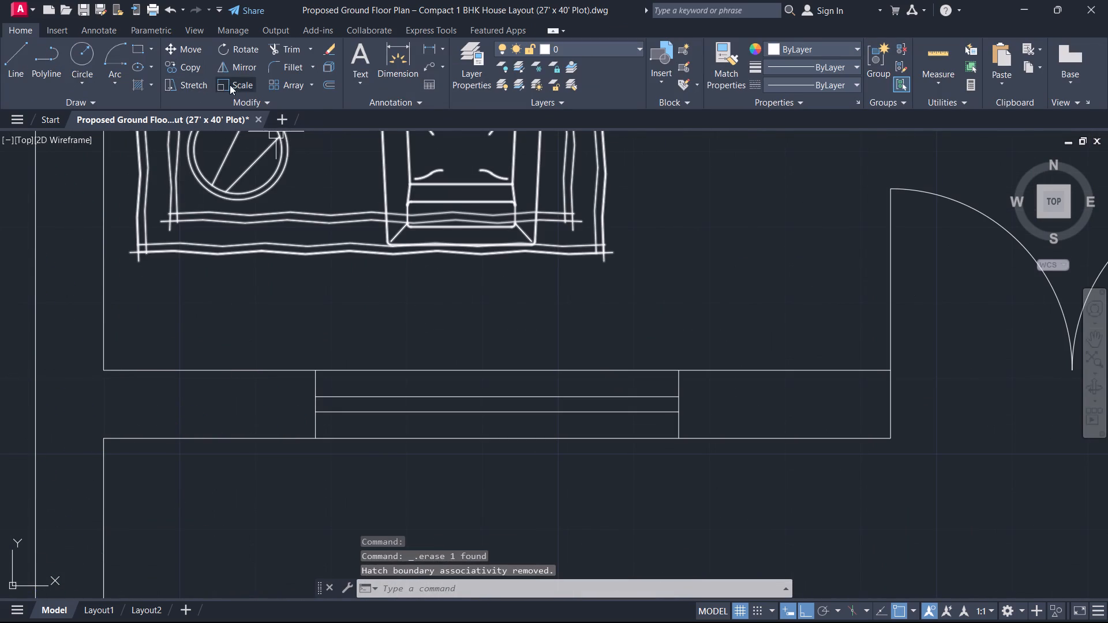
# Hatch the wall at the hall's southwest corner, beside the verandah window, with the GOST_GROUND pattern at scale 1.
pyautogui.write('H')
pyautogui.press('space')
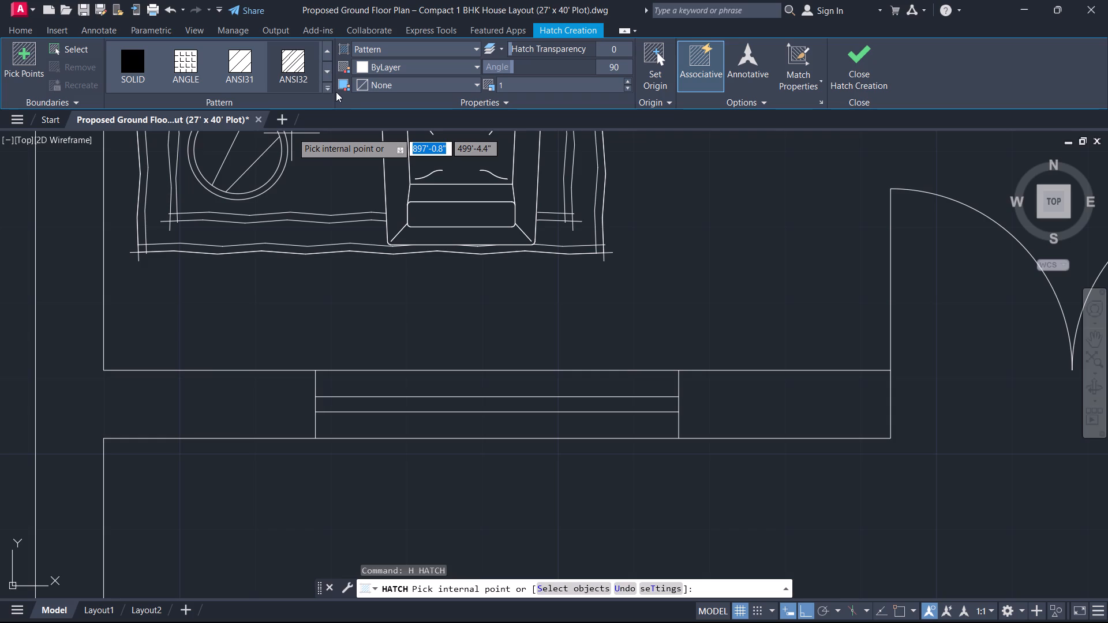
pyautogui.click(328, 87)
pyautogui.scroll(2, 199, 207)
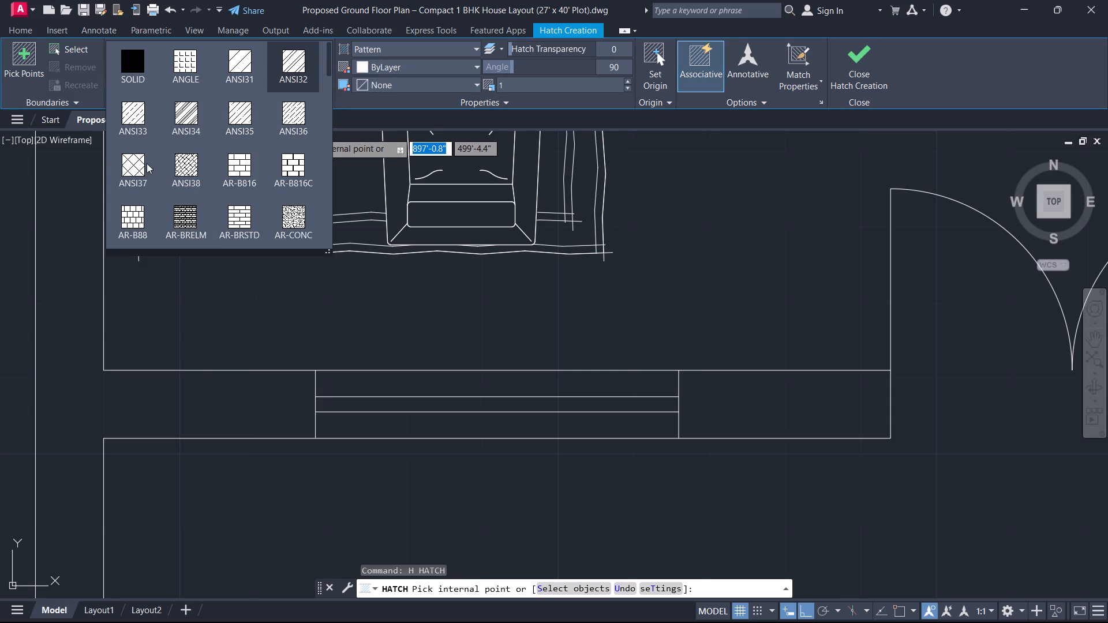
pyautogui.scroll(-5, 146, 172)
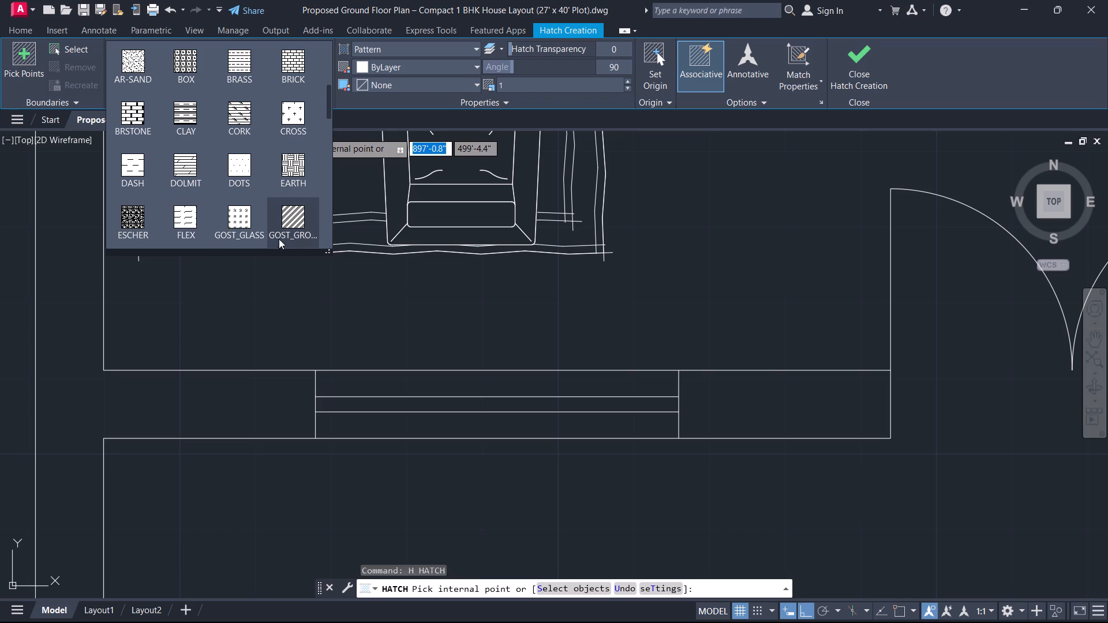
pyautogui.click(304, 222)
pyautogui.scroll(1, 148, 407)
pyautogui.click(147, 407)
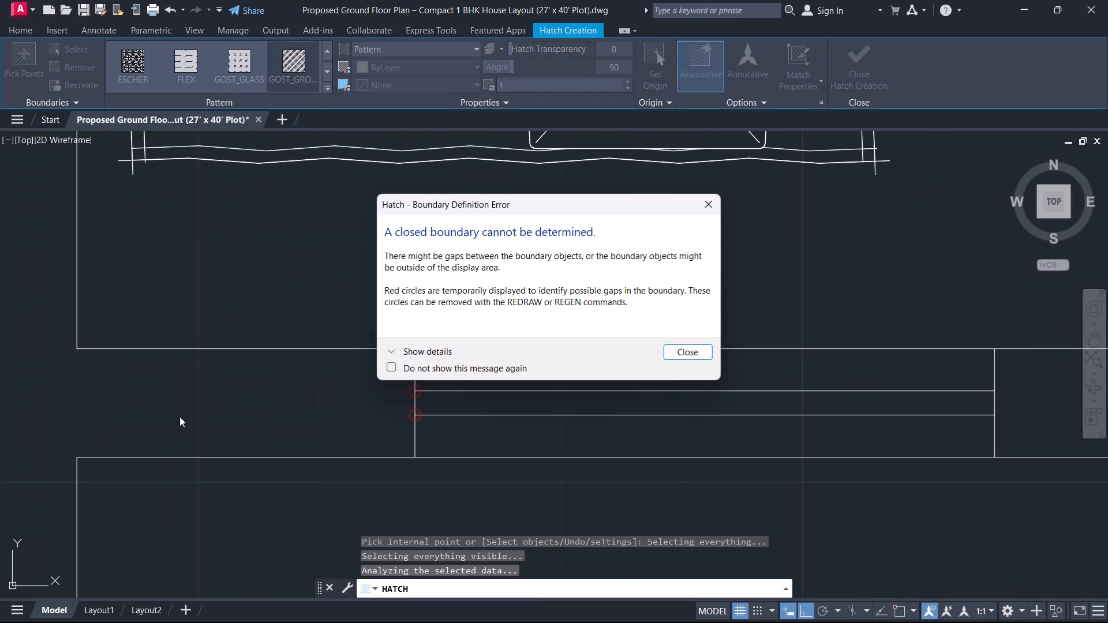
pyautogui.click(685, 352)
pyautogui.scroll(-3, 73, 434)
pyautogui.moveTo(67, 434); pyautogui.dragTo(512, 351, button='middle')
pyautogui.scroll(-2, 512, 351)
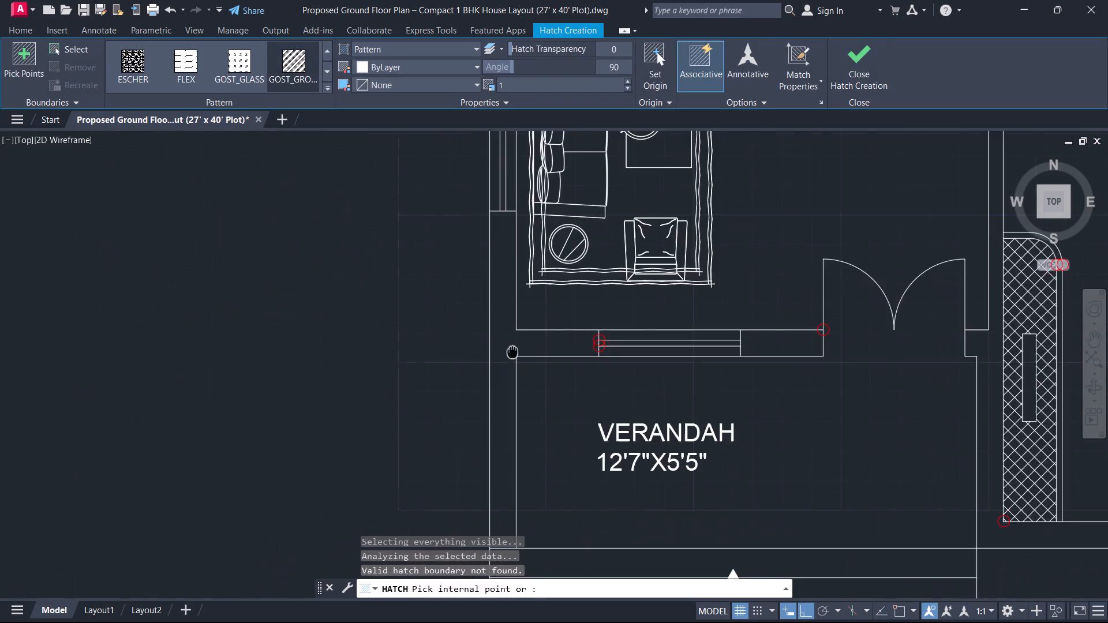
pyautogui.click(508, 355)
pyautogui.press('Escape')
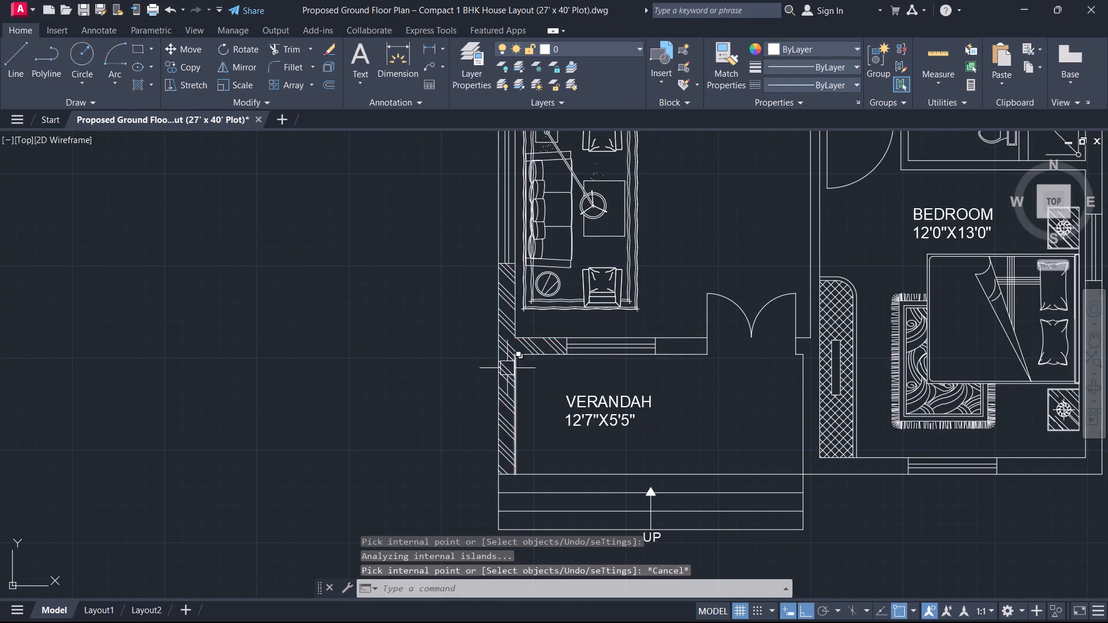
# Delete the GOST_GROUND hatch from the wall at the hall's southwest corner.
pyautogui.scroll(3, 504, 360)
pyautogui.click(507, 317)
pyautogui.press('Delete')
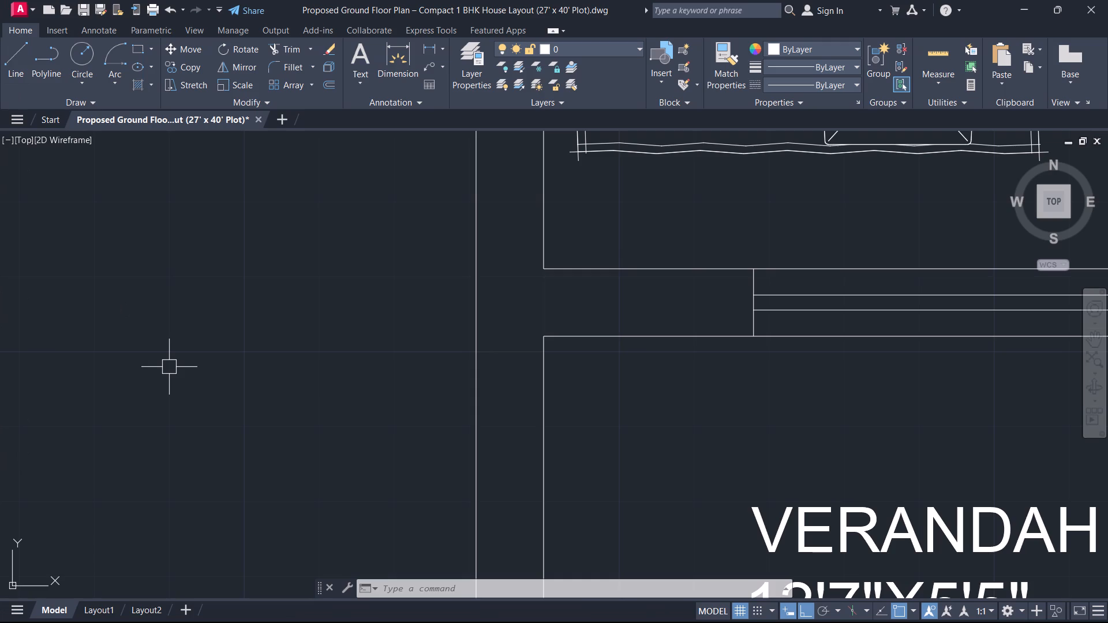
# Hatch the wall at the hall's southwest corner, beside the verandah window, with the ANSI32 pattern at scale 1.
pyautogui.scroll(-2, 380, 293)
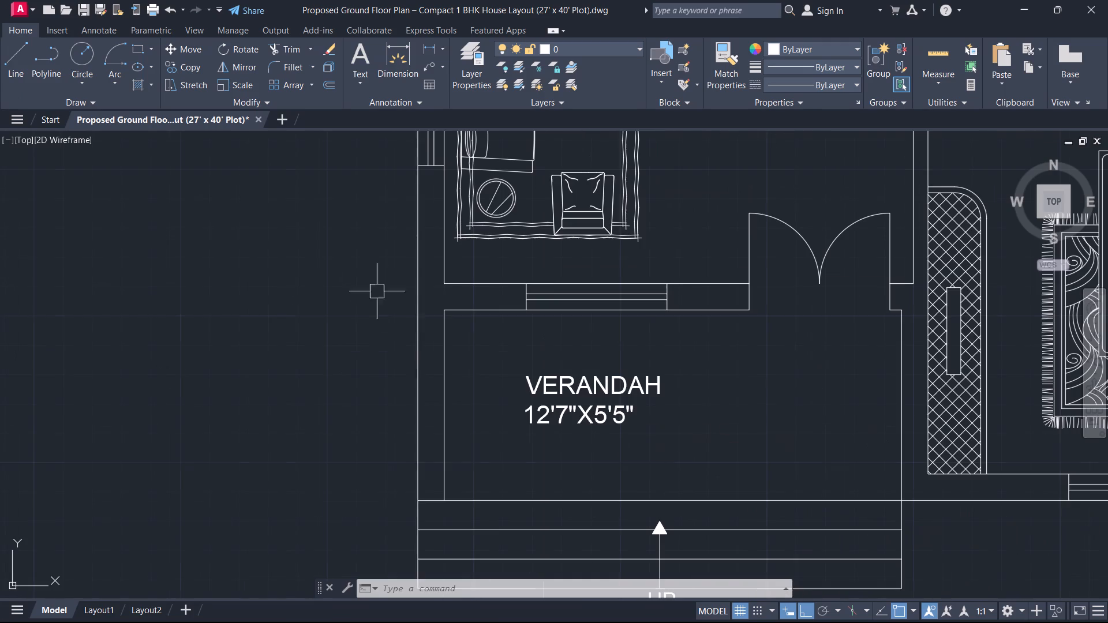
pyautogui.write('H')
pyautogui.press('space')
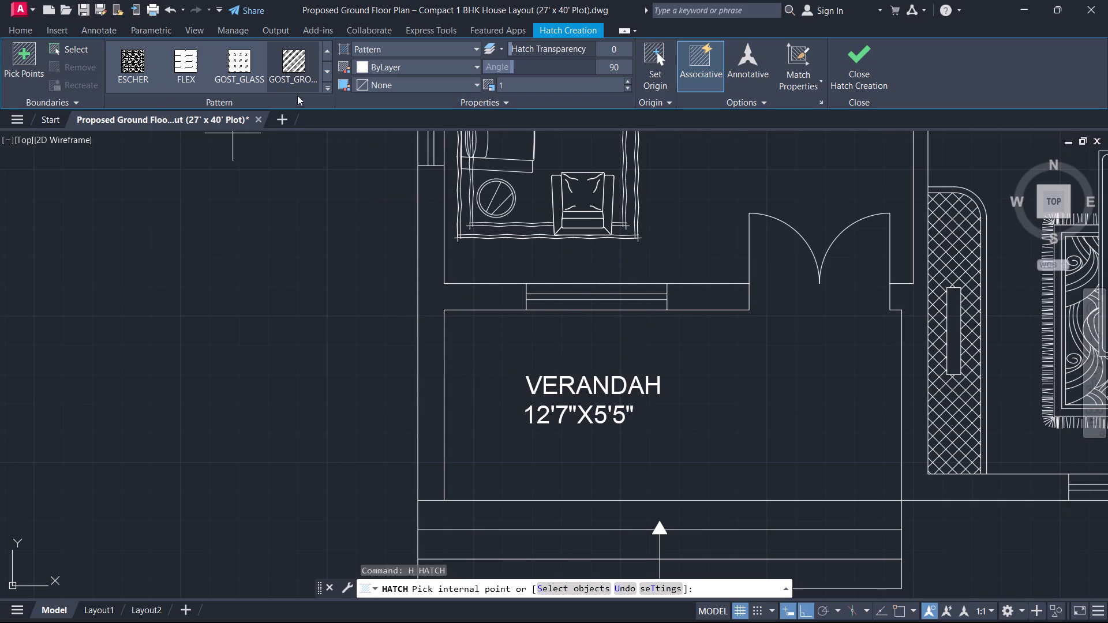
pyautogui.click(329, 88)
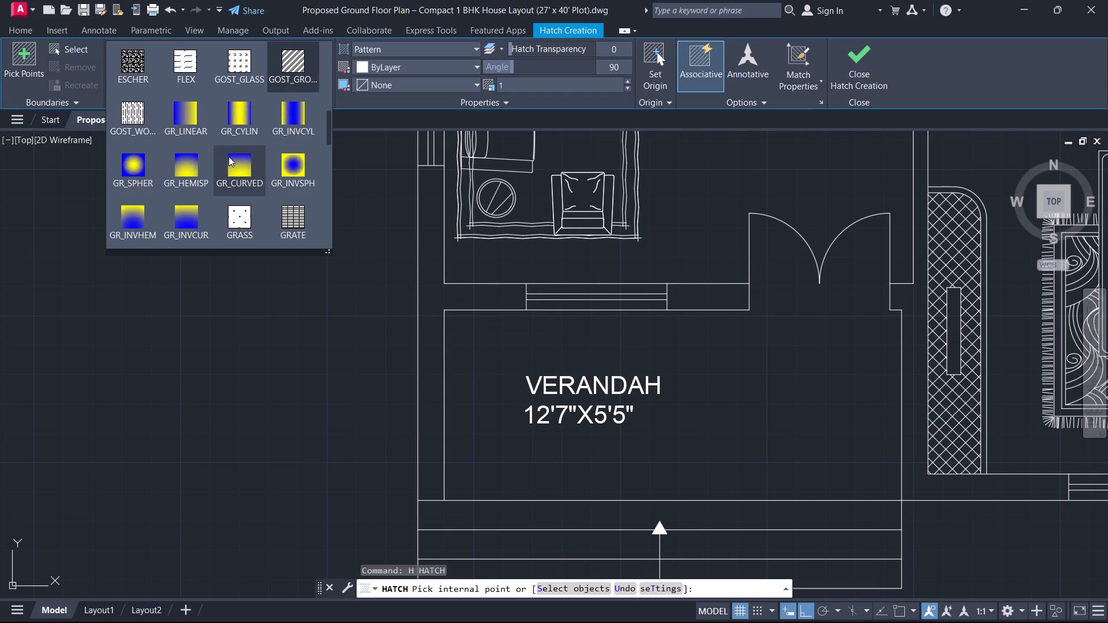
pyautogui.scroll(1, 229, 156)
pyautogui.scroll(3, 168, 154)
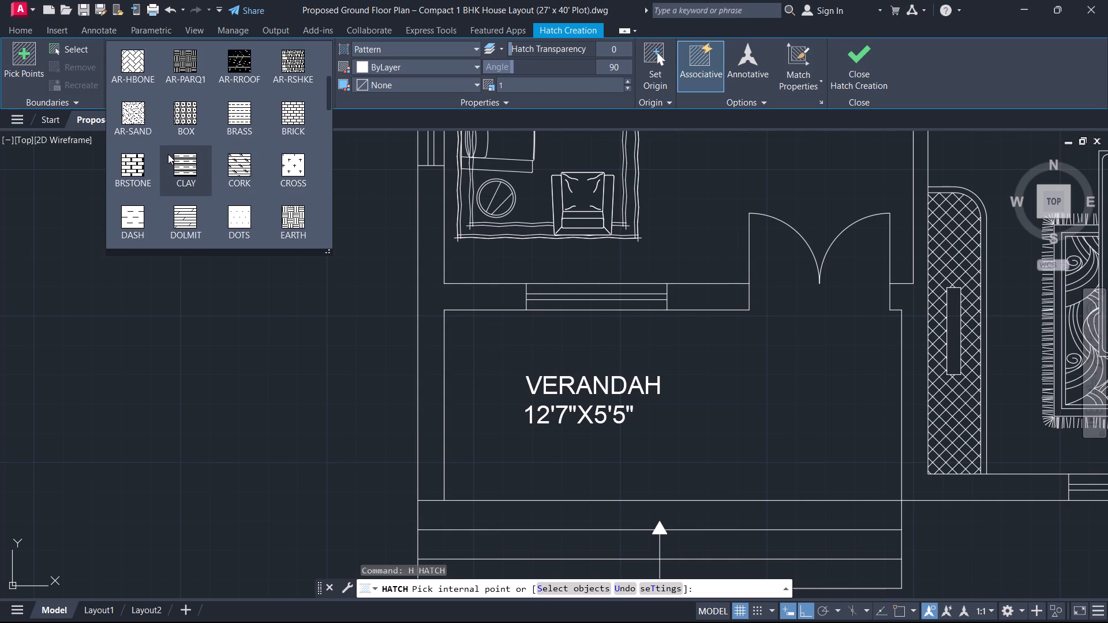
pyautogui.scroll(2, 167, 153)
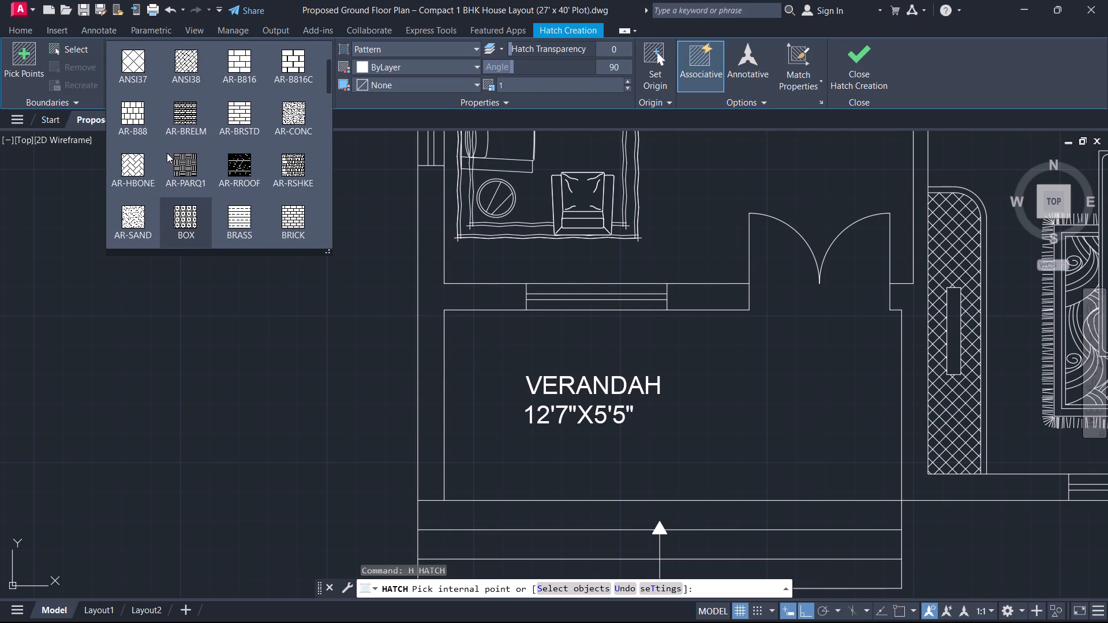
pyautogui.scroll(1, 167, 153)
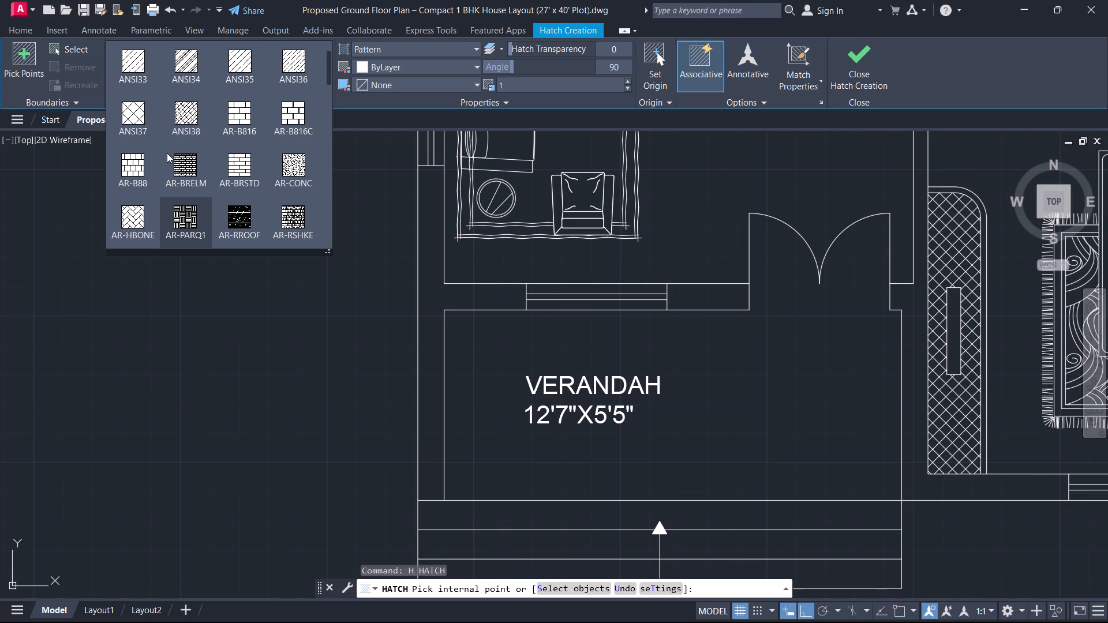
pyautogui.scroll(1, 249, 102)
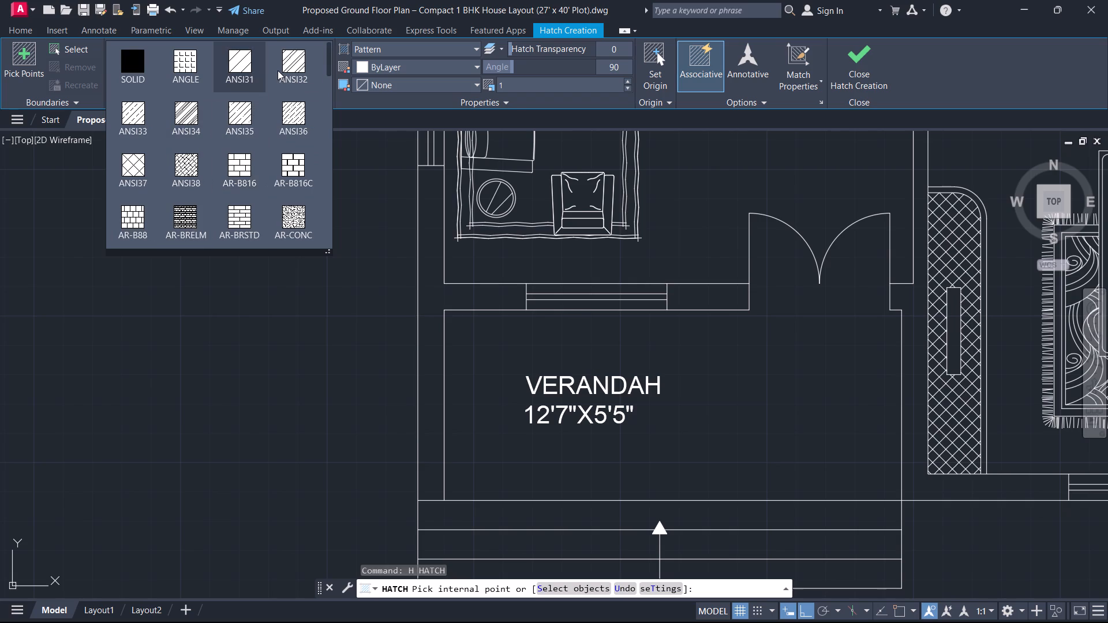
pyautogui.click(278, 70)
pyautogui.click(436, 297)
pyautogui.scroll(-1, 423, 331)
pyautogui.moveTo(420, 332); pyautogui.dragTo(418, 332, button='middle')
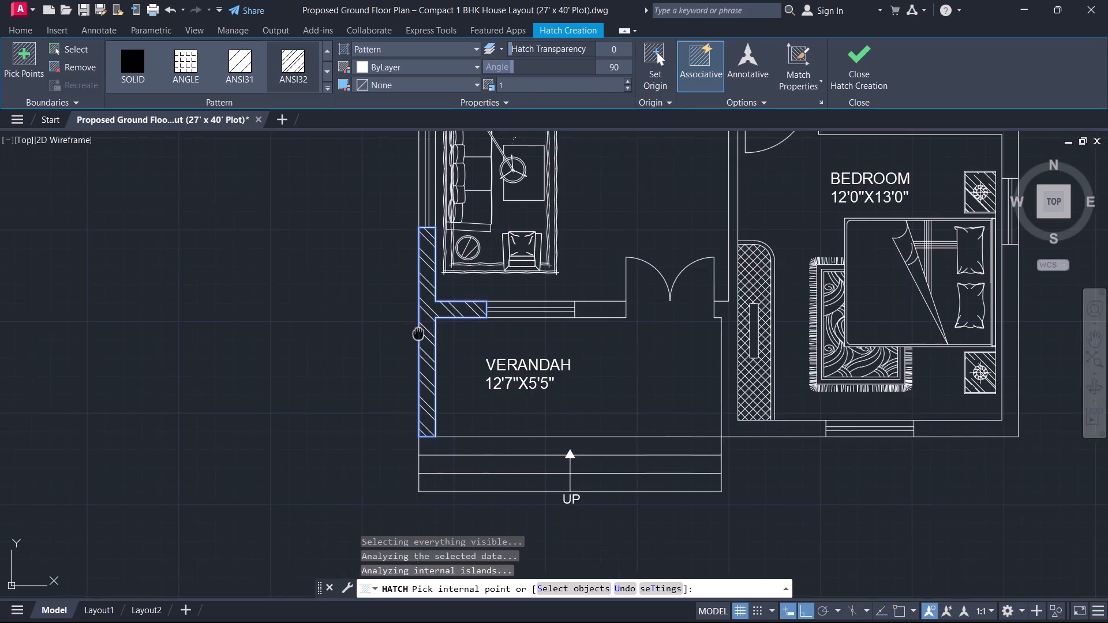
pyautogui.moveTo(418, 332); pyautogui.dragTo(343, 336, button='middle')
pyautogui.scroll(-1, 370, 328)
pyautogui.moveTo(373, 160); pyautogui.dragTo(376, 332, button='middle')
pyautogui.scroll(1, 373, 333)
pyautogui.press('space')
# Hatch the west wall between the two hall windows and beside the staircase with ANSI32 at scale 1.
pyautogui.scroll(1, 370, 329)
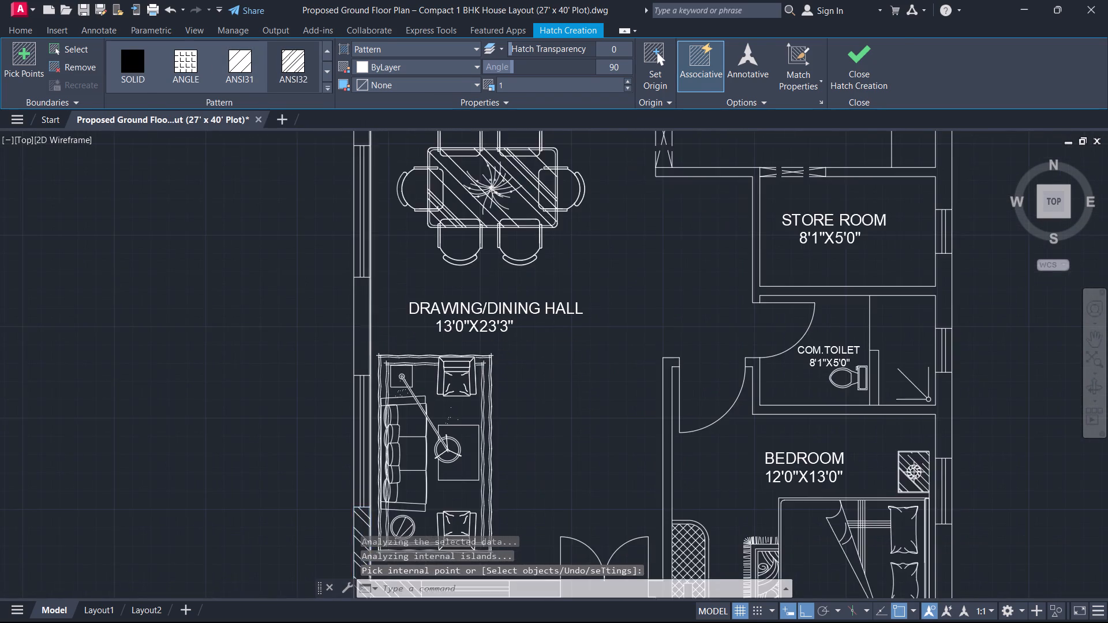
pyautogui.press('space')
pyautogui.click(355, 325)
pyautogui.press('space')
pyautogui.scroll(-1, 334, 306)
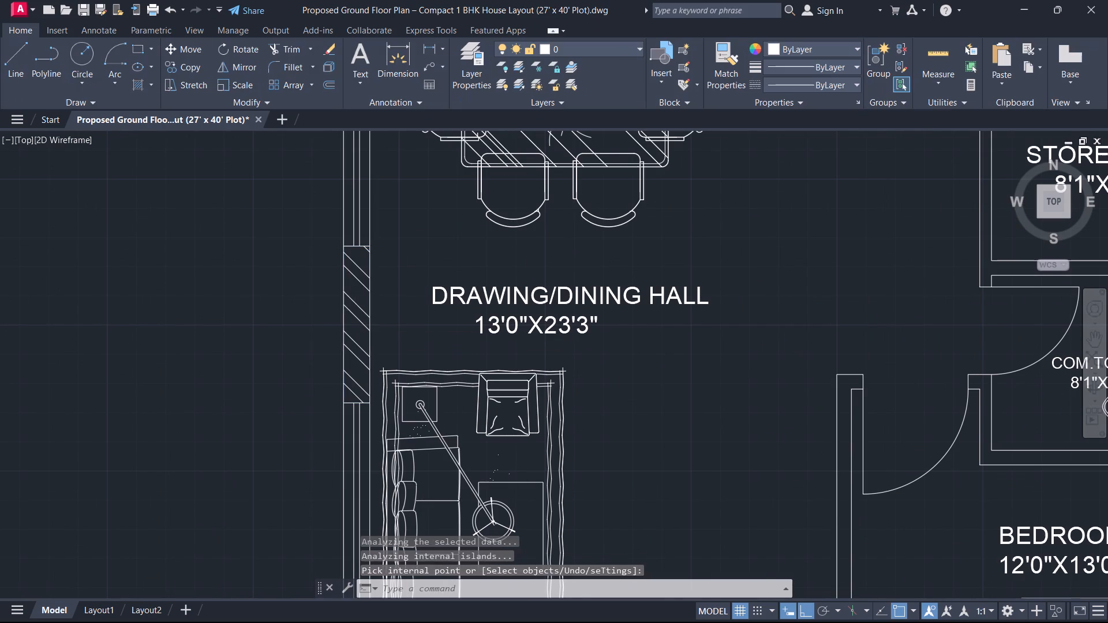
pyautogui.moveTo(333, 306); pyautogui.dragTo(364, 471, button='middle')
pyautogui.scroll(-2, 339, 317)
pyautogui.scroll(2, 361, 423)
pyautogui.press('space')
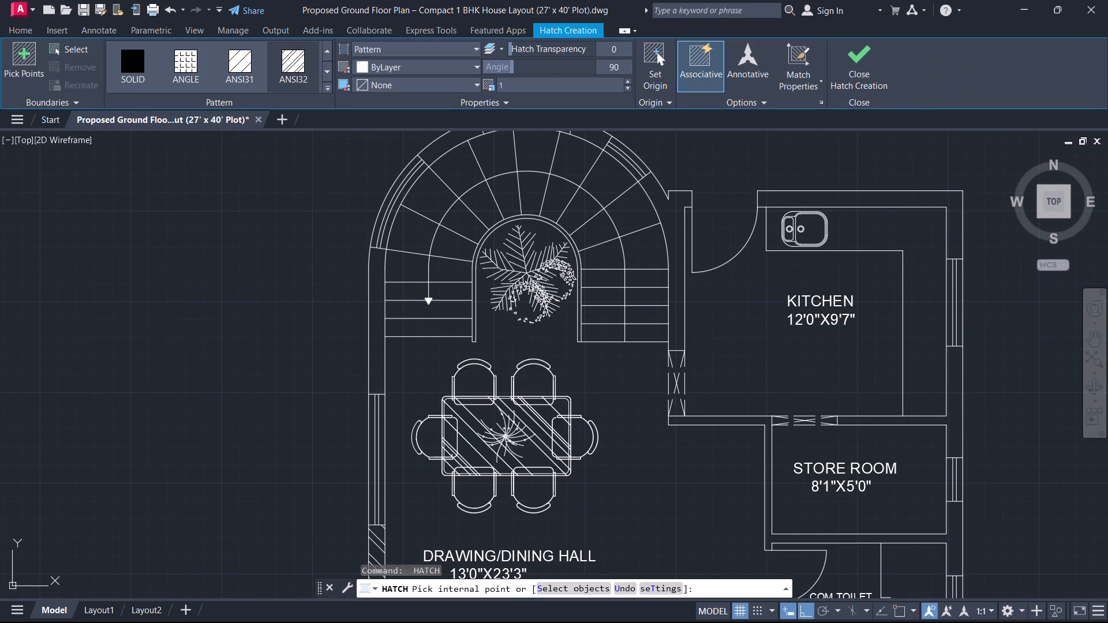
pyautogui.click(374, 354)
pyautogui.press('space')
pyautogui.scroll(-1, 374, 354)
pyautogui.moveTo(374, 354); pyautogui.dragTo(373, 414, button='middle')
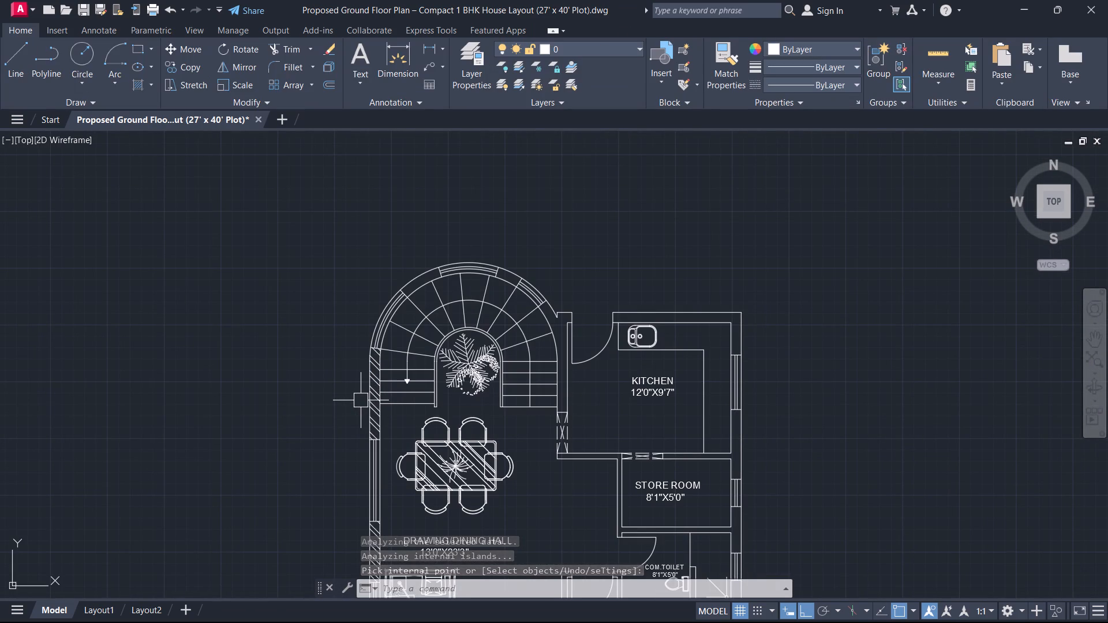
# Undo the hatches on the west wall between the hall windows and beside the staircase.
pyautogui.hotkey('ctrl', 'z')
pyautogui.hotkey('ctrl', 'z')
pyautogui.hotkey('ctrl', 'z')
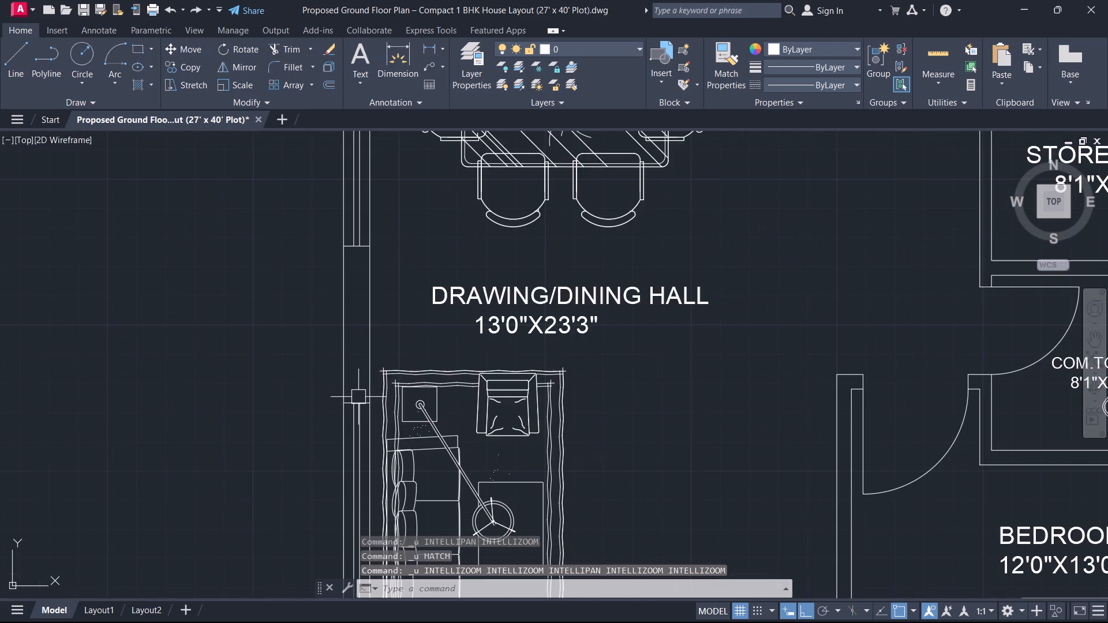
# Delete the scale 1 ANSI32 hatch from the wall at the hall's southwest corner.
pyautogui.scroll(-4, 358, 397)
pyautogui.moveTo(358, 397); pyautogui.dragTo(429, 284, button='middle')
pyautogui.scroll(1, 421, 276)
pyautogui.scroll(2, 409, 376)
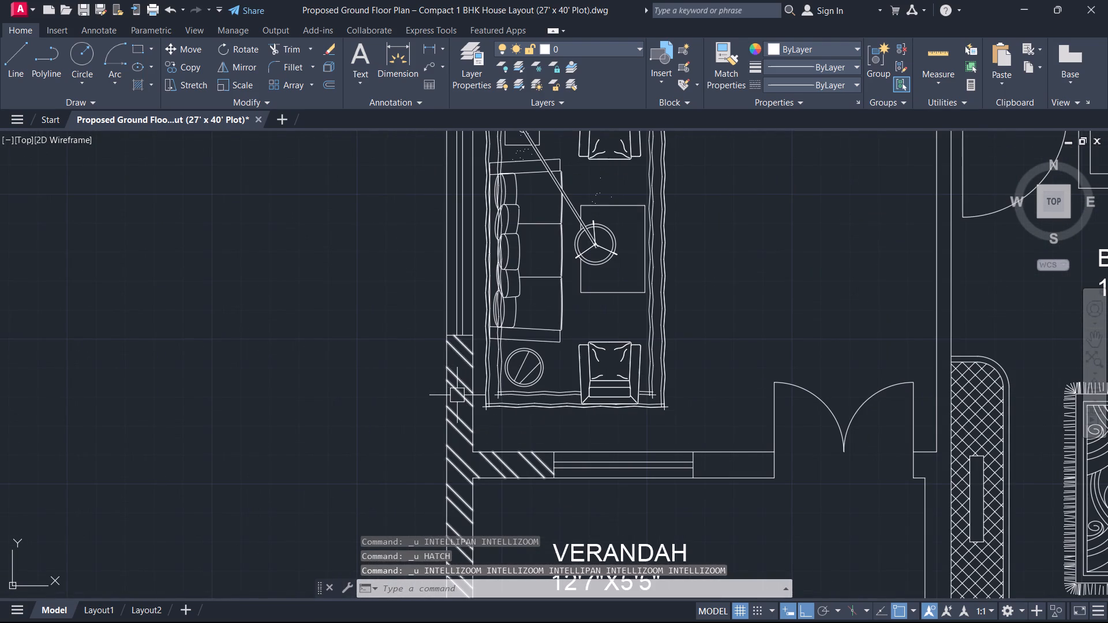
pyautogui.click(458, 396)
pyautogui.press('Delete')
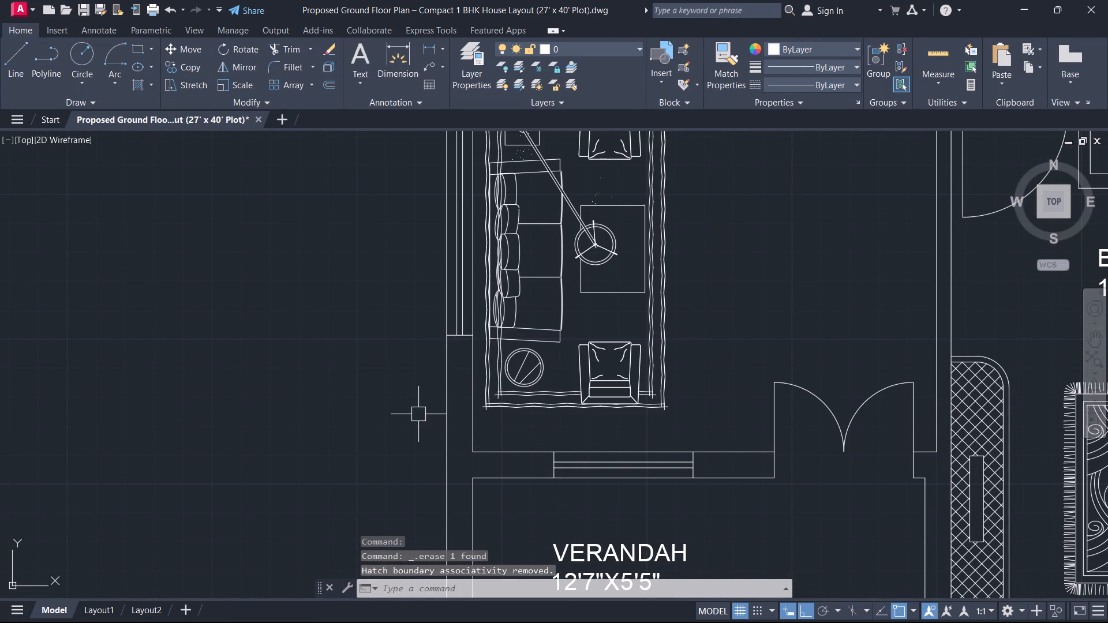
# Hatch the wall at the hall's southwest corner with the ANSI32 pattern at scale 0.5.
pyautogui.write('H')
pyautogui.press('space')
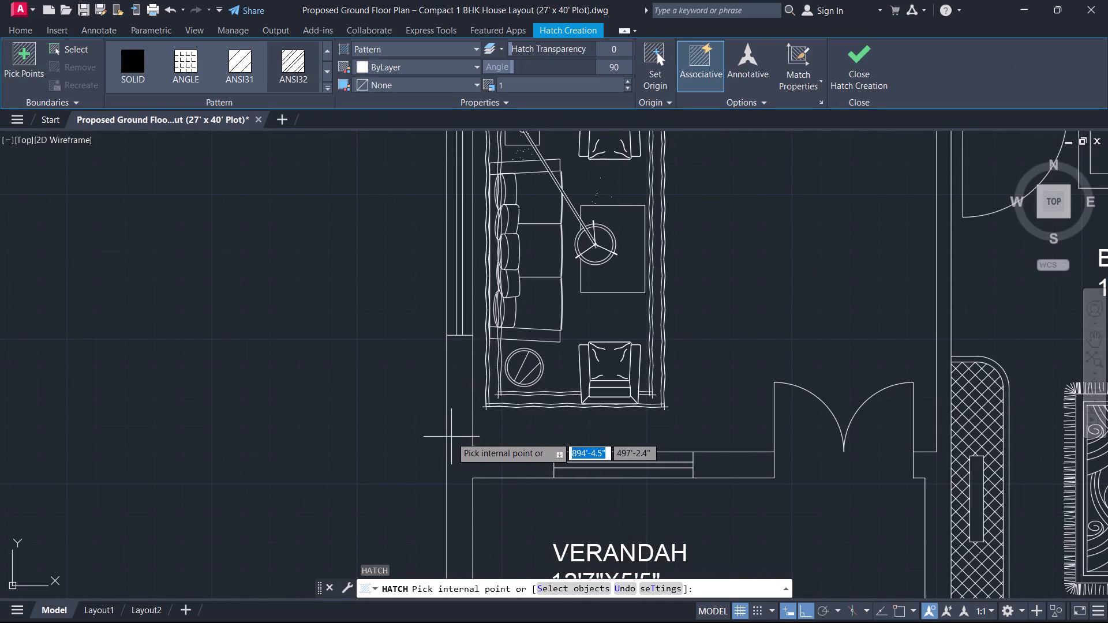
pyautogui.click(455, 434)
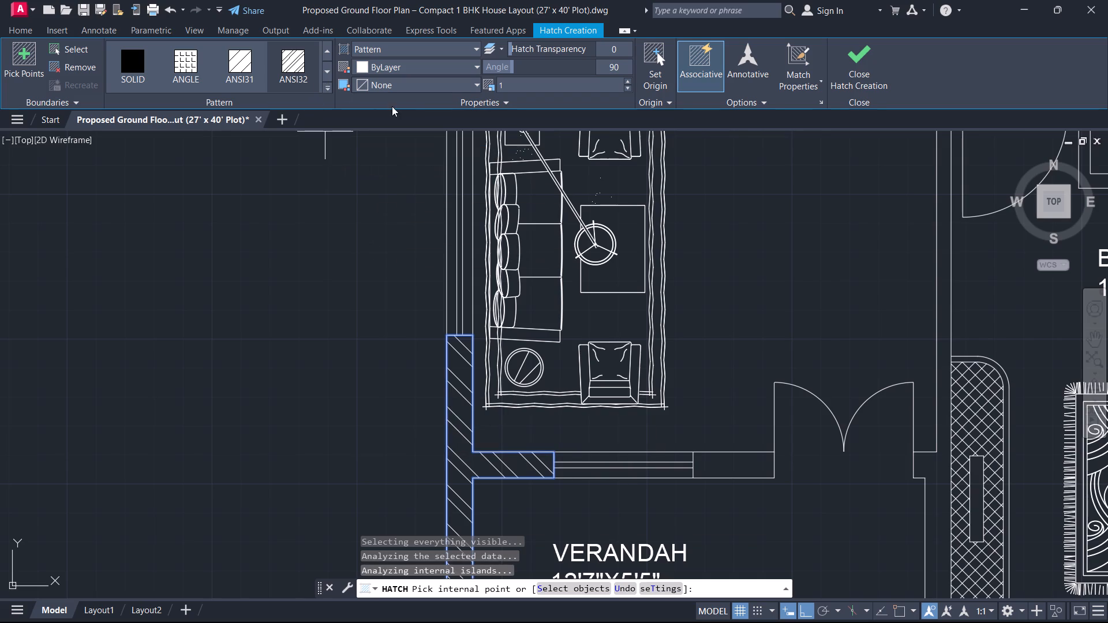
pyautogui.click(519, 78)
pyautogui.click(514, 88)
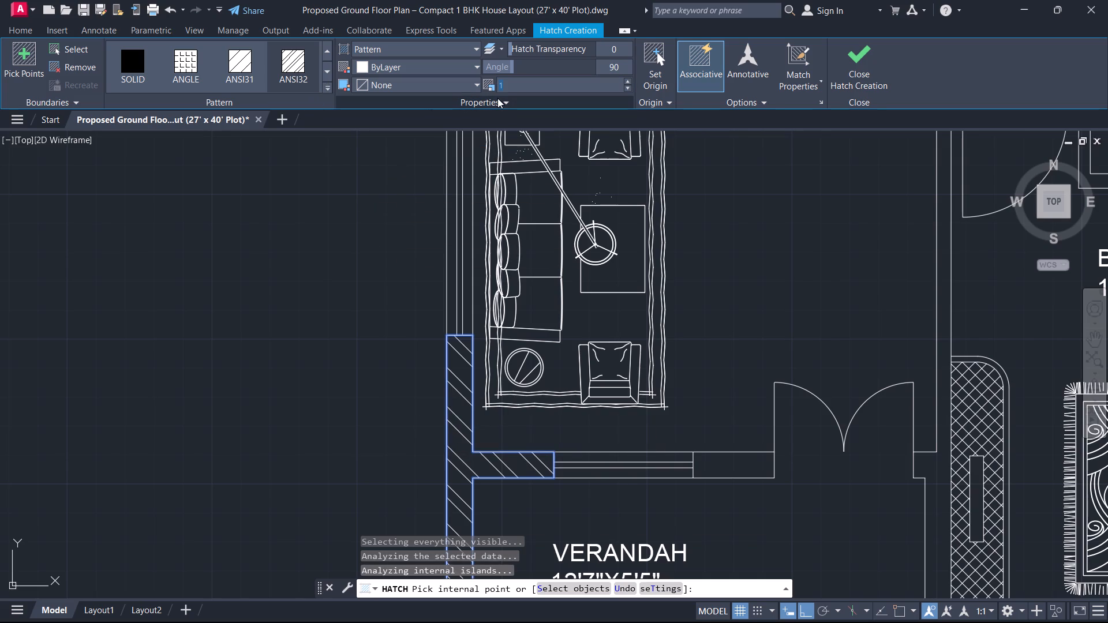
pyautogui.press('0')
pyautogui.write('.5')
pyautogui.press('Return')
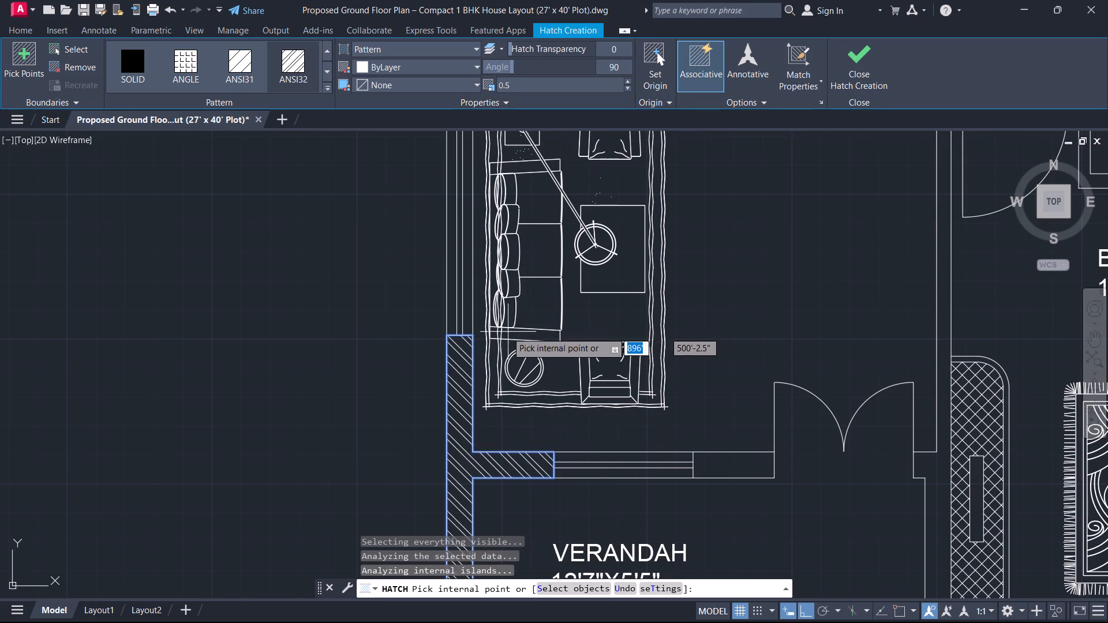
pyautogui.scroll(-1, 499, 330)
pyautogui.moveTo(499, 330); pyautogui.dragTo(491, 415, button='middle')
pyautogui.press('space')
# Hatch the west wall between the two hall windows and beside the staircase with ANSI32 at scale 0.5.
pyautogui.press('space')
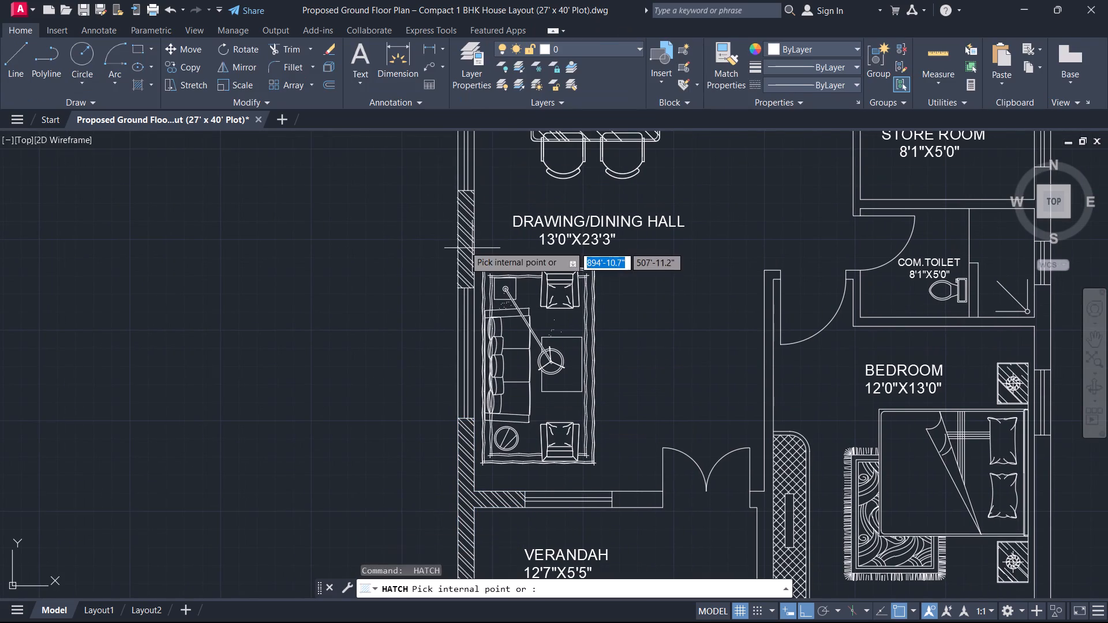
pyautogui.click(465, 246)
pyautogui.press('space')
pyautogui.scroll(-2, 472, 269)
pyautogui.moveTo(472, 269); pyautogui.dragTo(469, 381, button='middle')
pyautogui.scroll(1, 470, 389)
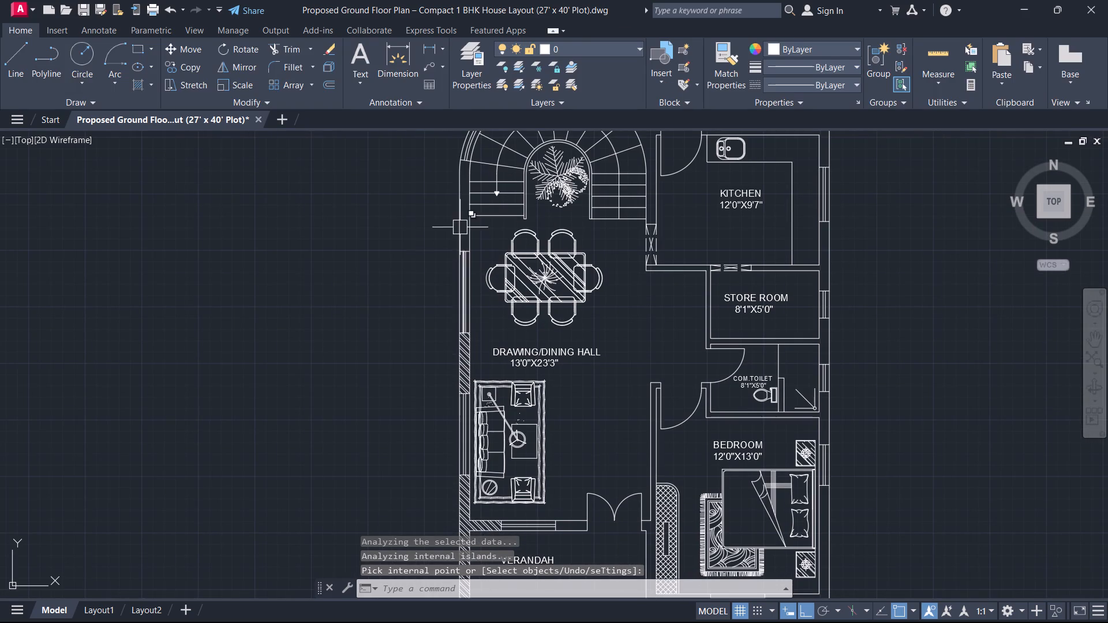
pyautogui.press('space')
pyautogui.scroll(1, 469, 227)
pyautogui.click(461, 222)
pyautogui.press('space')
# Hatch the two segments of the curved staircase wall between its three windows with ANSI32 at scale 0.5.
pyautogui.scroll(-2, 466, 238)
pyautogui.moveTo(470, 240); pyautogui.dragTo(417, 500, button='middle')
pyautogui.scroll(3, 446, 356)
pyautogui.press('space')
pyautogui.click(456, 362)
pyautogui.press('space')
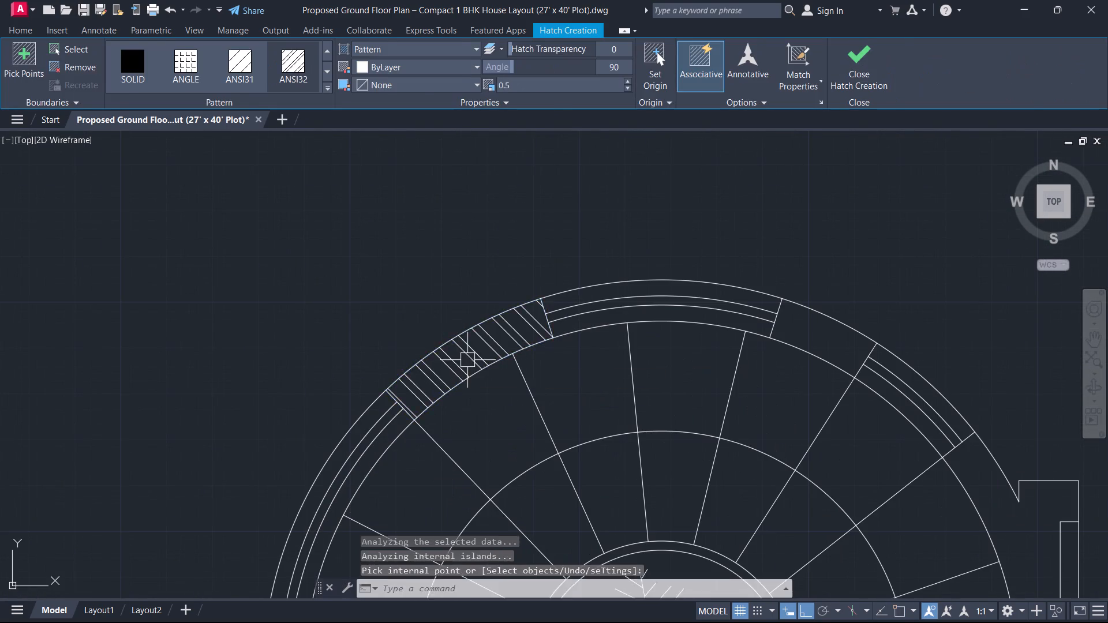
pyautogui.scroll(-3, 468, 359)
pyautogui.moveTo(469, 363); pyautogui.dragTo(192, 324, button='middle')
pyautogui.scroll(2, 342, 314)
pyautogui.press('space')
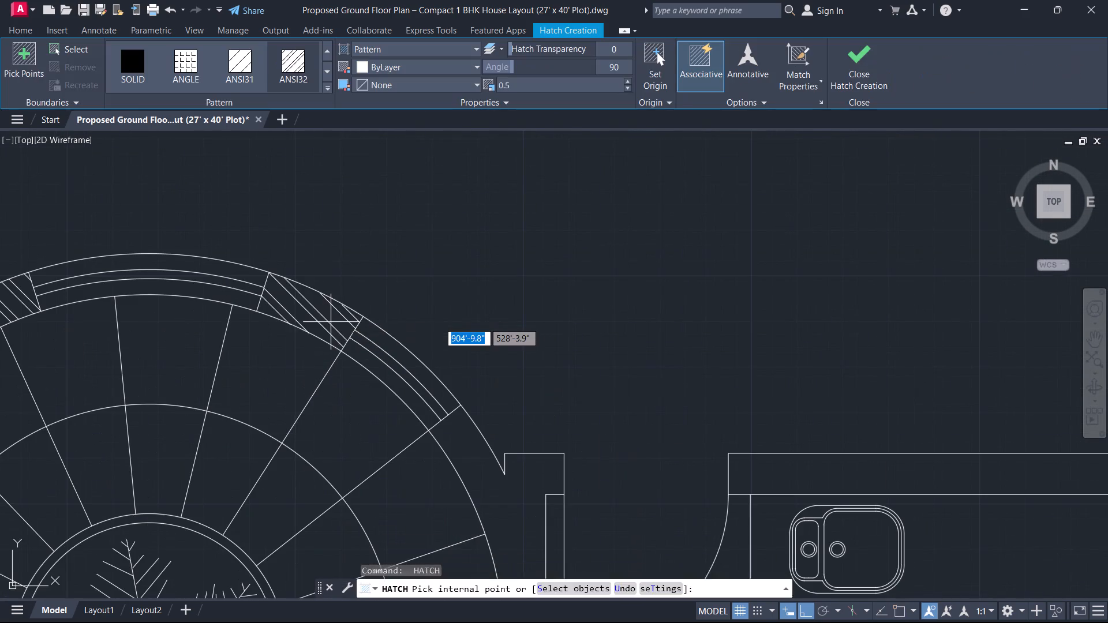
pyautogui.click(331, 322)
pyautogui.press('space')
# Hatch the east end of the curved staircase wall and the adjoining staircase–kitchen wall with ANSI32 at scale 0.5.
pyautogui.scroll(1, 362, 374)
pyautogui.scroll(-3, 365, 377)
pyautogui.moveTo(366, 377); pyautogui.dragTo(297, 264, button='middle')
pyautogui.scroll(1, 323, 287)
pyautogui.press('space')
pyautogui.click(353, 307)
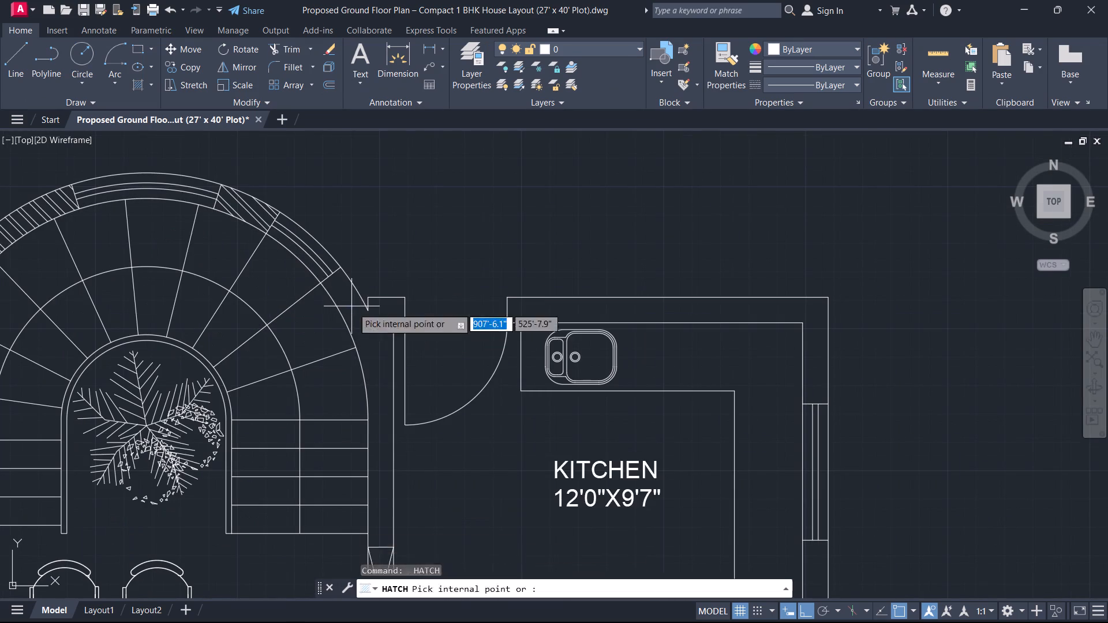
pyautogui.press('space')
# Hatch the kitchen's north wall, around the northeast corner to the kitchen window, with ANSI32 at scale 0.5.
pyautogui.scroll(1, 356, 342)
pyautogui.scroll(-3, 356, 342)
pyautogui.scroll(-1, 385, 397)
pyautogui.moveTo(385, 397); pyautogui.dragTo(339, 277, button='middle')
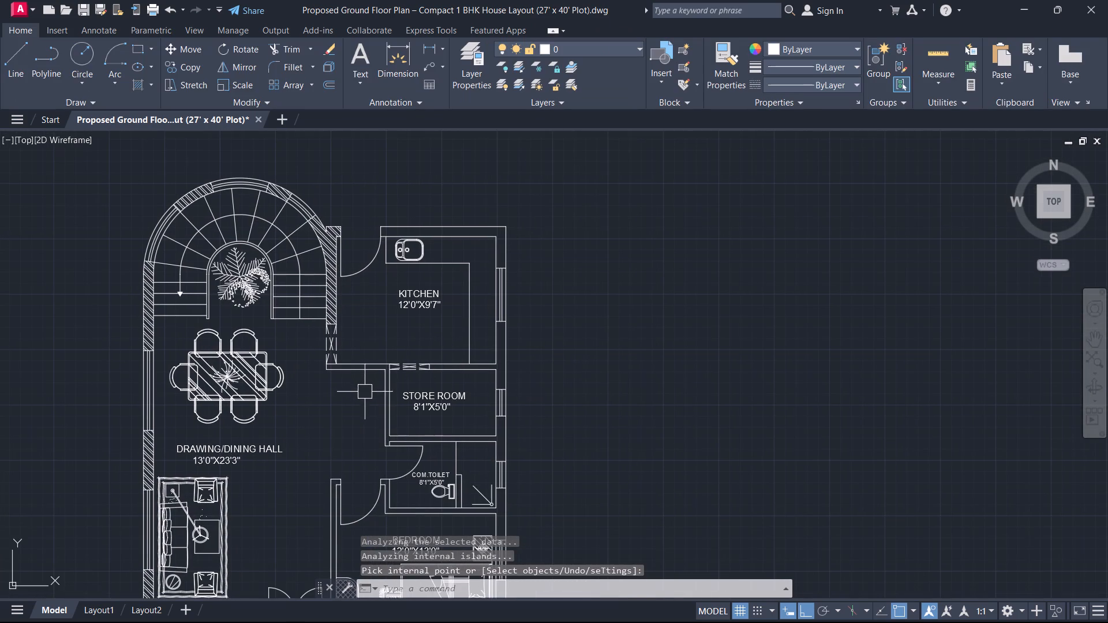
pyautogui.scroll(1, 439, 226)
pyautogui.press('space')
pyautogui.scroll(1, 446, 238)
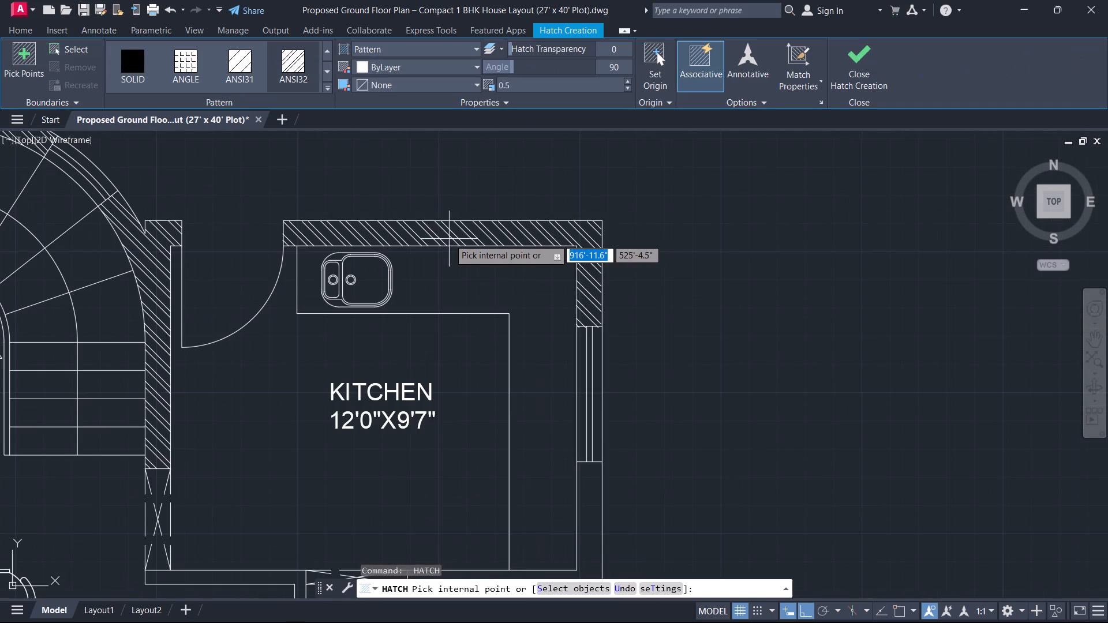
pyautogui.click(449, 239)
pyautogui.press('space')
# Hatch the east wall between the kitchen and store room windows, with the adjoining kitchen–store partition, using ANSI32 at scale 0.5.
pyautogui.scroll(-1, 523, 332)
pyautogui.moveTo(523, 332); pyautogui.dragTo(463, 212, button='middle')
pyautogui.press('space')
pyautogui.click(505, 343)
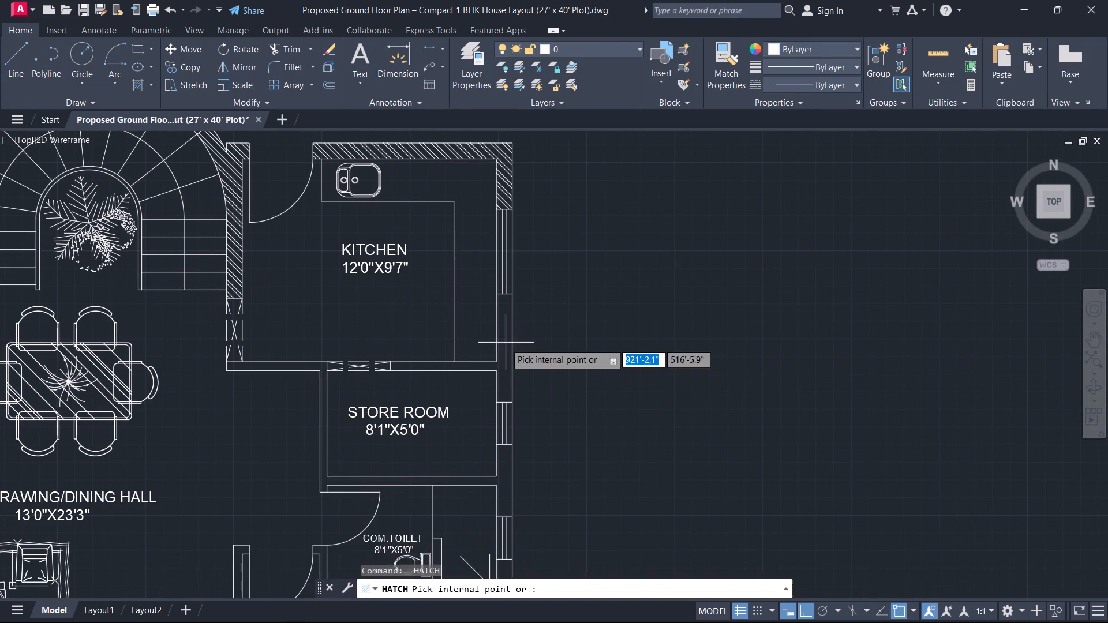
pyautogui.press('space')
pyautogui.scroll(-1, 499, 384)
pyautogui.moveTo(499, 384); pyautogui.dragTo(564, 284, button='middle')
pyautogui.scroll(2, 449, 286)
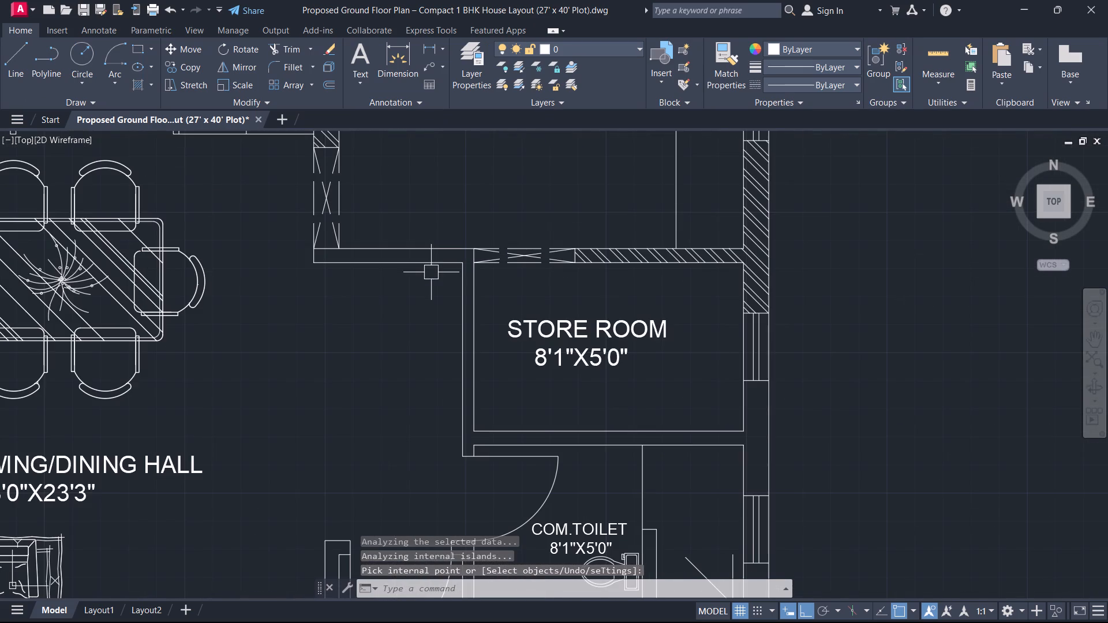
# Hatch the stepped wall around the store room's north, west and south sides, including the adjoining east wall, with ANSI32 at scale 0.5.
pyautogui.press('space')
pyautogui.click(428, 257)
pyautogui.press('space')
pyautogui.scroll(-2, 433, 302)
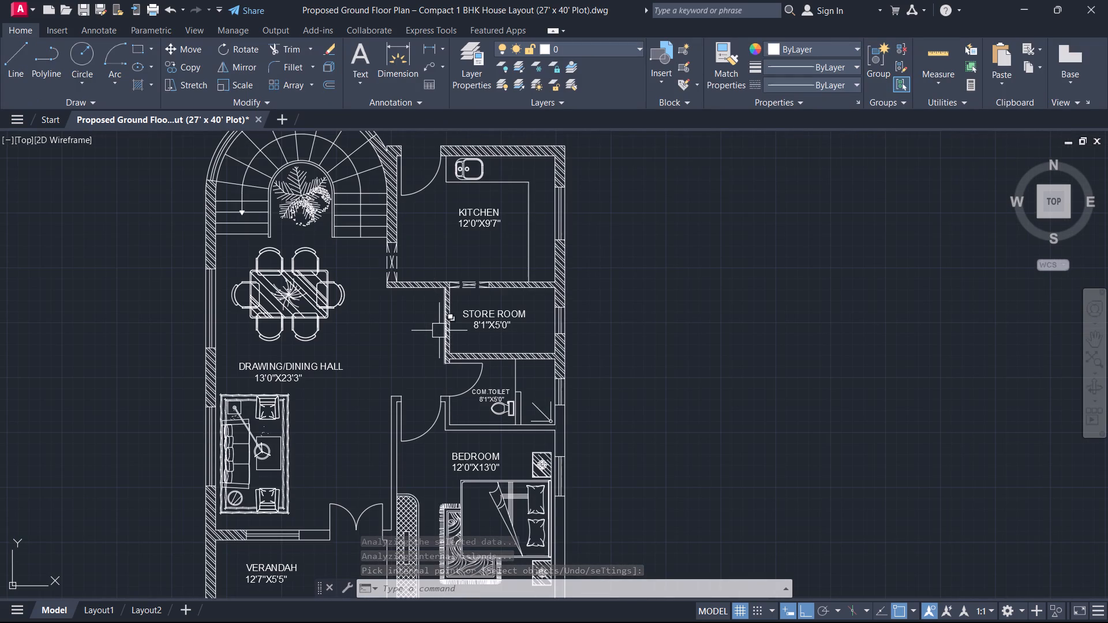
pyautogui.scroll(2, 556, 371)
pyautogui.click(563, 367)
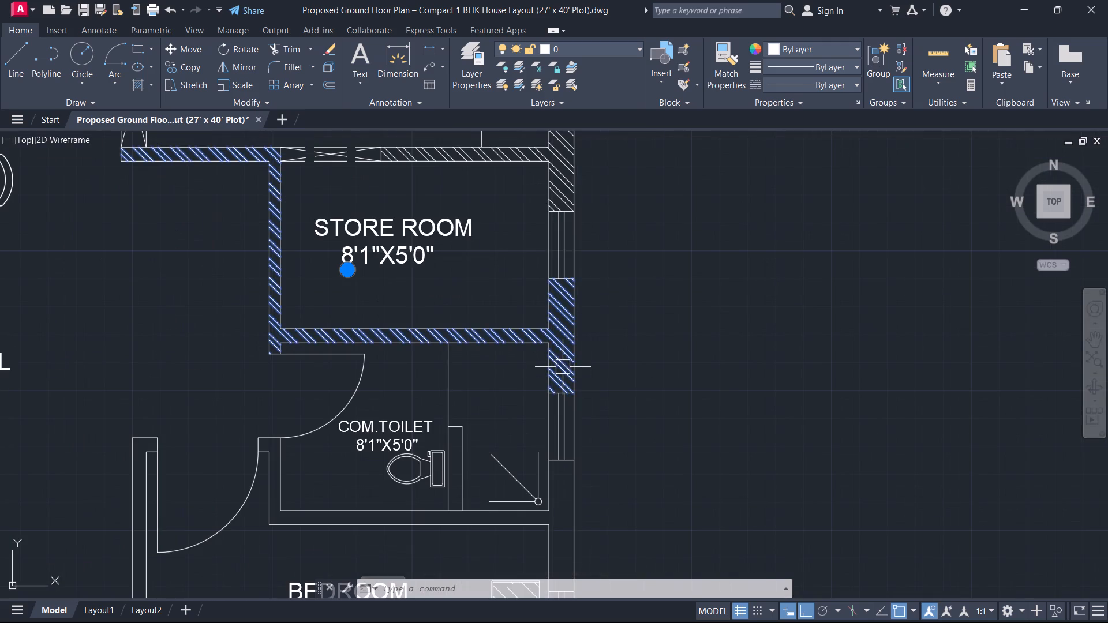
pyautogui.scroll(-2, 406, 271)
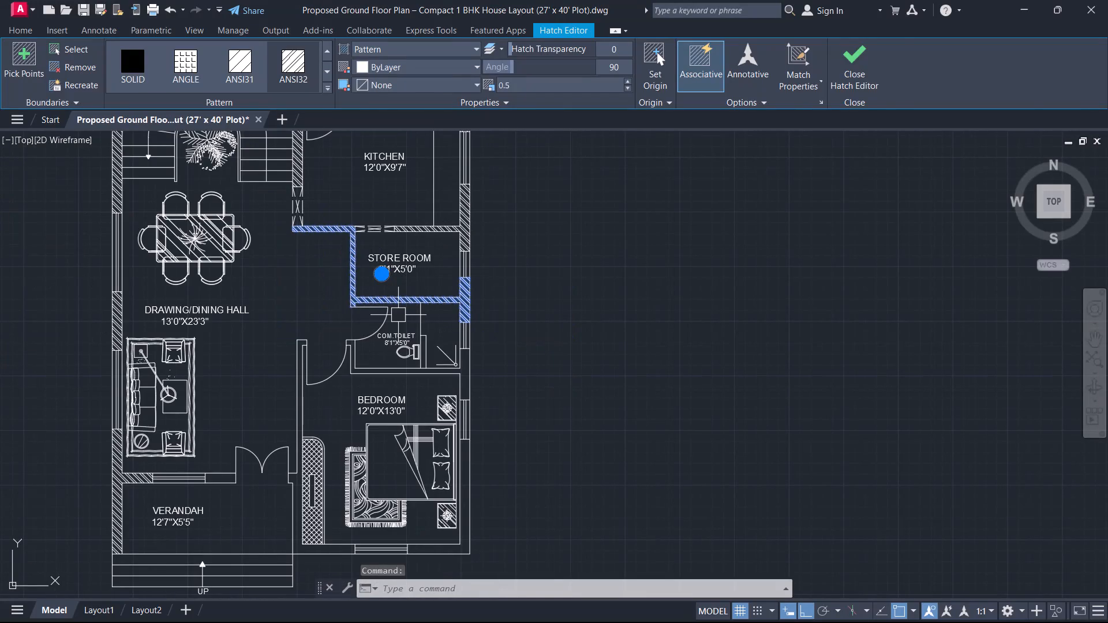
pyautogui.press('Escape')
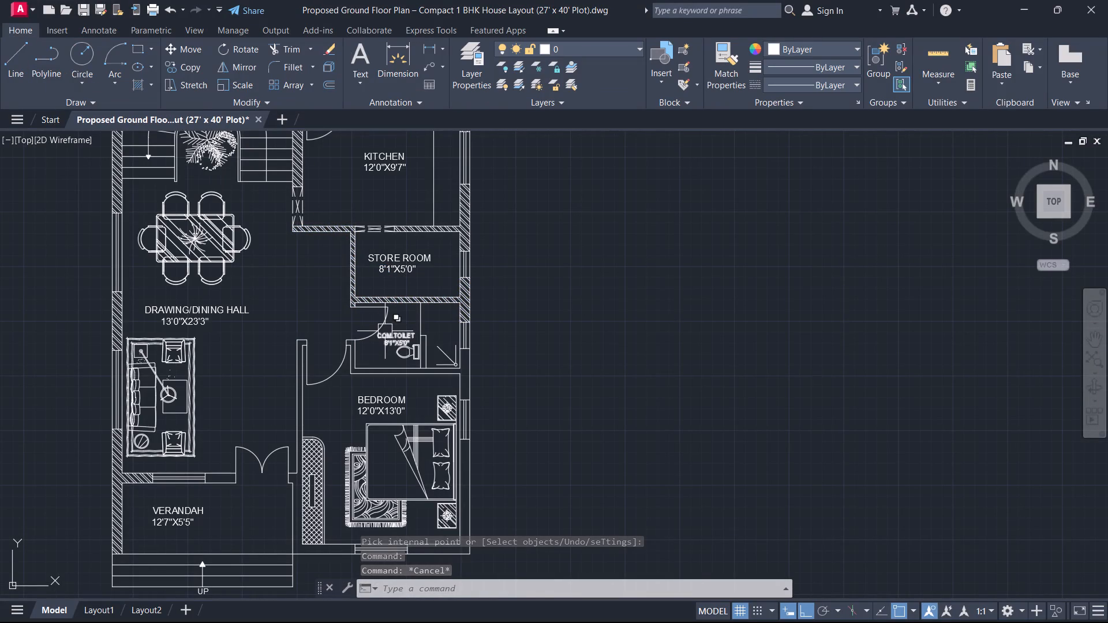
# Undo all the wall hatches made at scale 0.5, back to the unhatched ground floor walls.
pyautogui.hotkey('ctrl', 'z')
pyautogui.hotkey('ctrl', 'z')
pyautogui.hotkey('ctrl', 'z')
pyautogui.hotkey('ctrl', 'z')
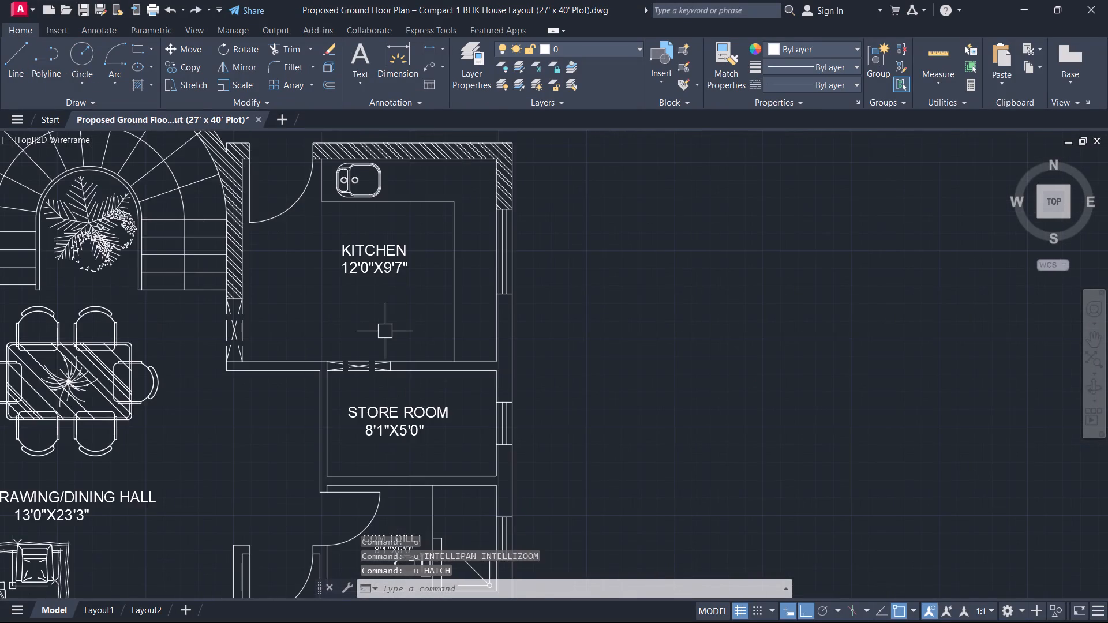
pyautogui.hotkey('ctrl', 'z')
pyautogui.hotkey('ctrl', 'z')
pyautogui.hotkey('ctrl', 'z')
pyautogui.press('space')
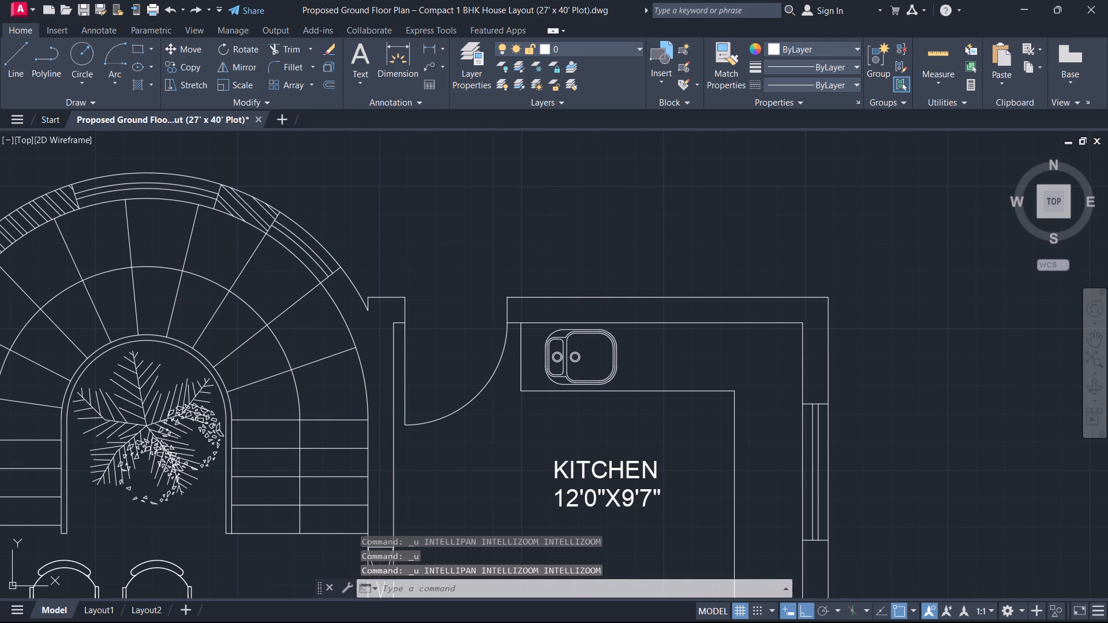
pyautogui.press('space')
pyautogui.press('space')
pyautogui.press('space')
pyautogui.press('space')
pyautogui.press('space')
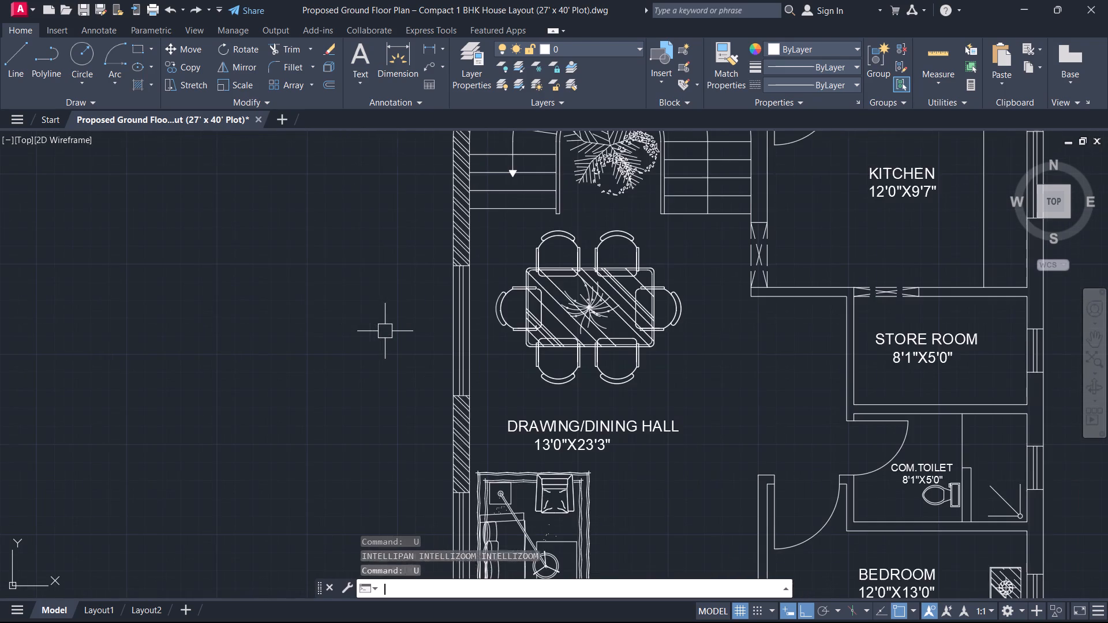
pyautogui.press('space')
pyautogui.press('space')
pyautogui.press('space')
pyautogui.press('space')
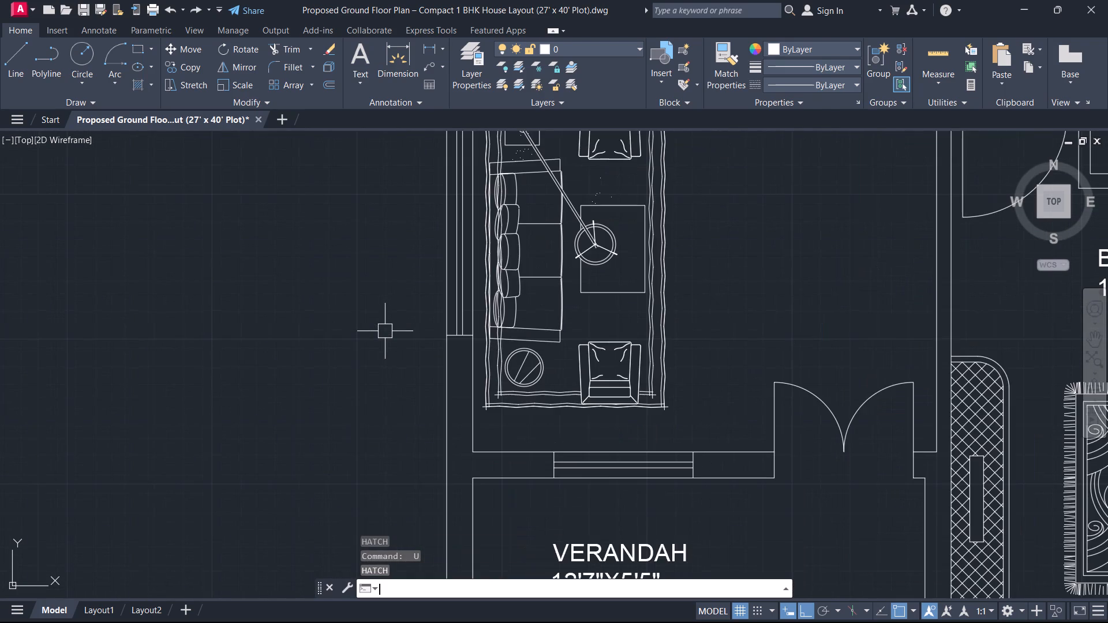
# Hatch the three west wall segments from the verandah to the staircase, including the adjoining verandah wall, with ANSI32 at scale 0.2.
pyautogui.scroll(-3, 385, 331)
pyautogui.write('H')
pyautogui.press('space')
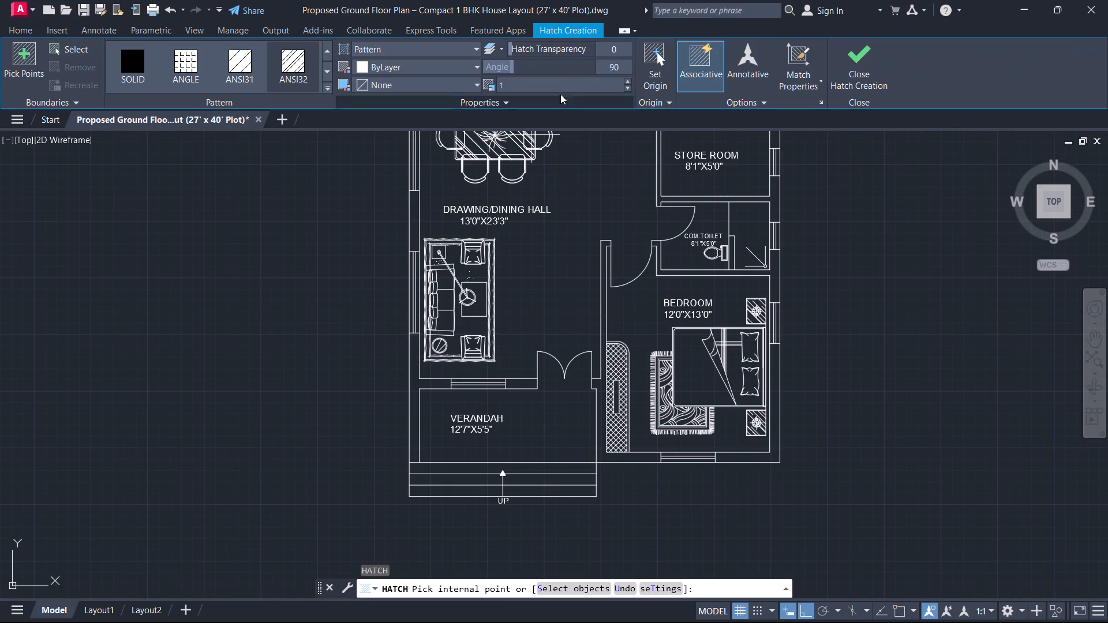
pyautogui.click(525, 89)
pyautogui.press('0')
pyautogui.press('.')
pyautogui.press('2')
pyautogui.press('Return')
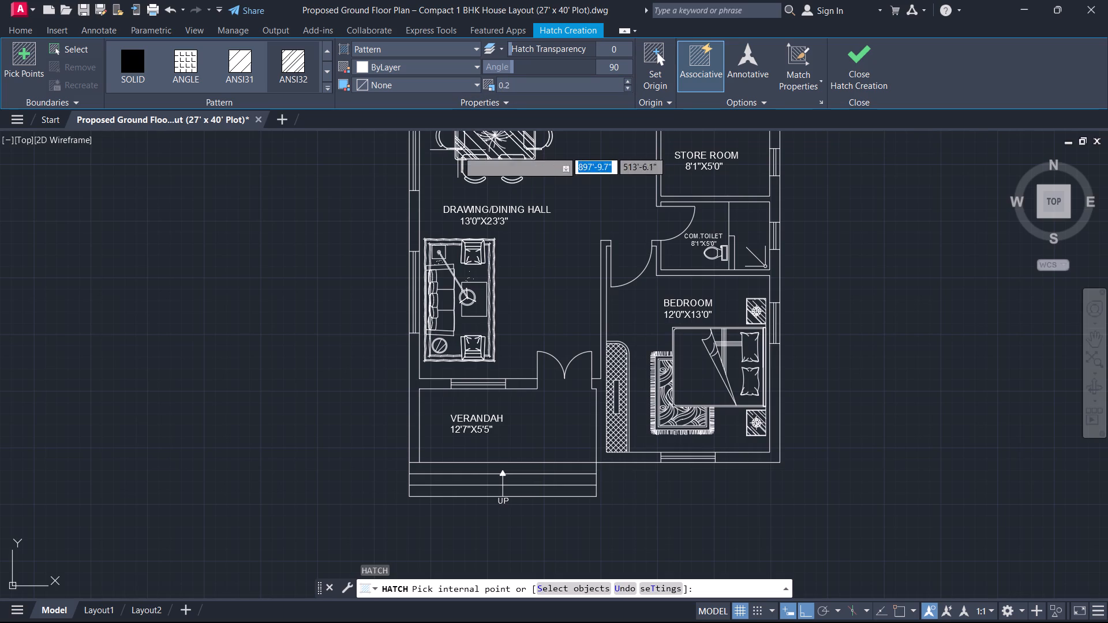
pyautogui.click(411, 385)
pyautogui.scroll(2, 436, 307)
pyautogui.moveTo(436, 307); pyautogui.dragTo(463, 419, button='middle')
pyautogui.click(410, 240)
pyautogui.scroll(-2, 430, 272)
pyautogui.moveTo(430, 272); pyautogui.dragTo(431, 272, button='middle')
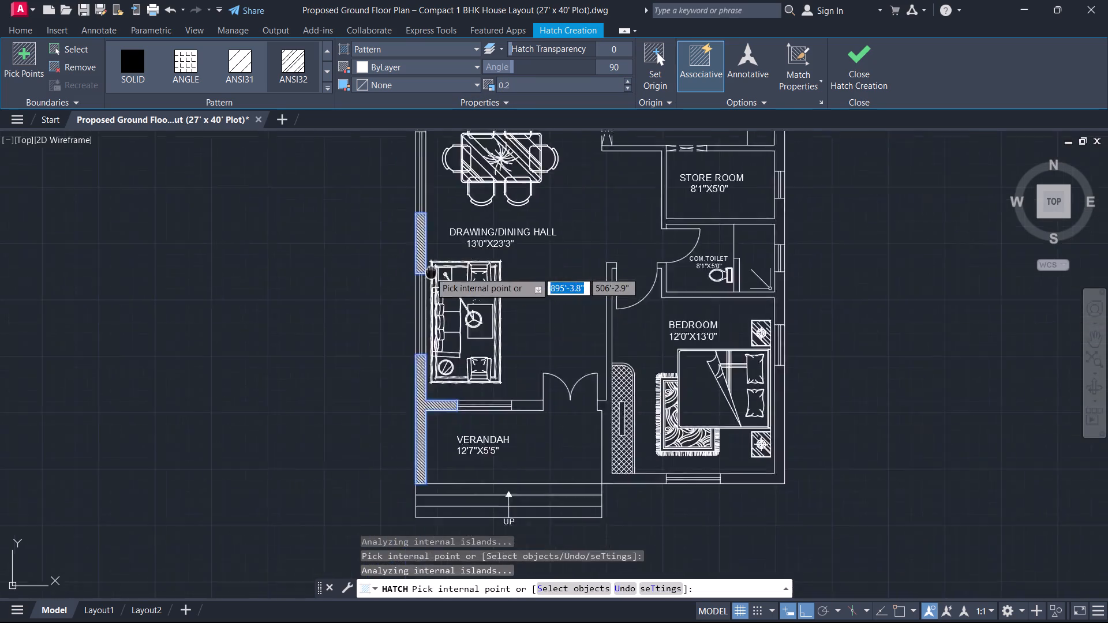
pyautogui.moveTo(431, 272); pyautogui.dragTo(413, 516, button='middle')
pyautogui.click(406, 341)
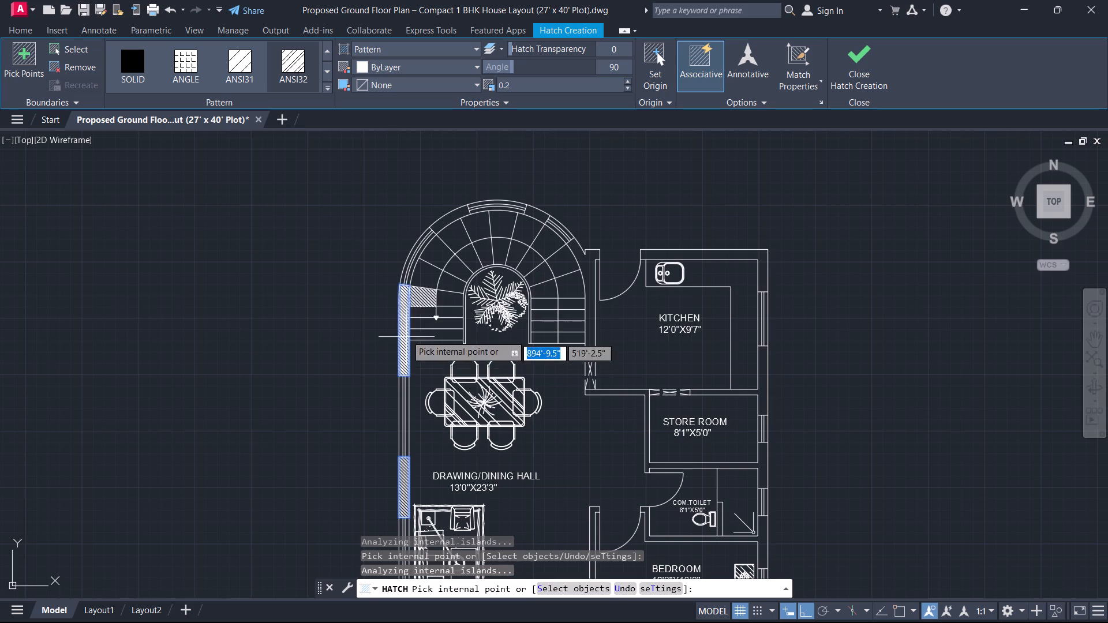
# Hatch the curved staircase wall segments between the windows and the adjoining staircase–kitchen wall with ANSI32 at scale 0.2.
pyautogui.scroll(1, 429, 249)
pyautogui.click(450, 212)
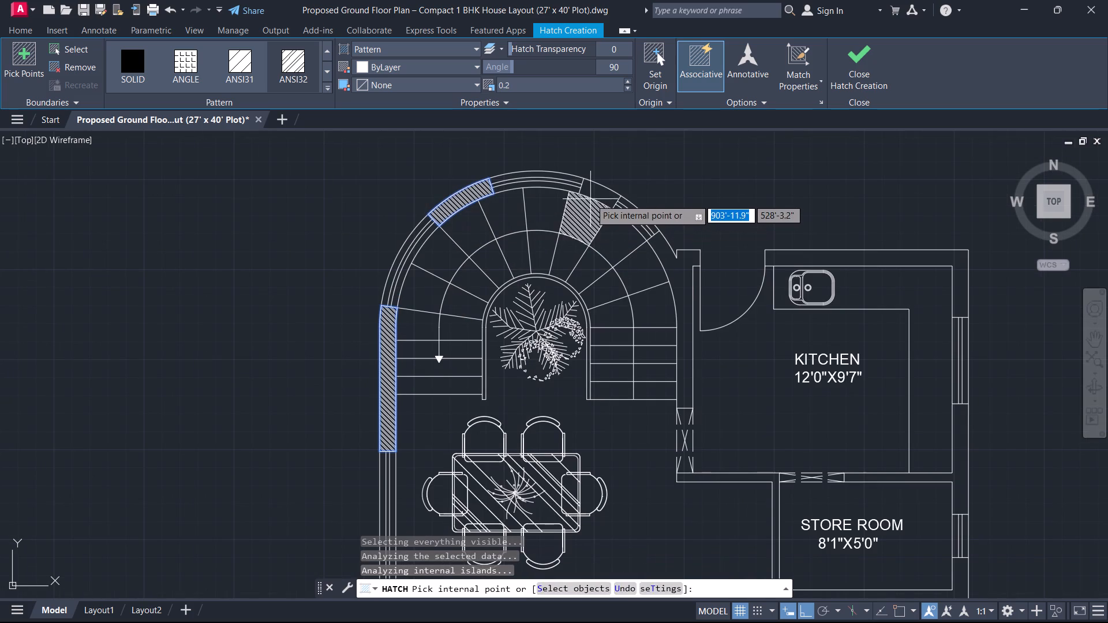
pyautogui.click(598, 193)
pyautogui.click(671, 263)
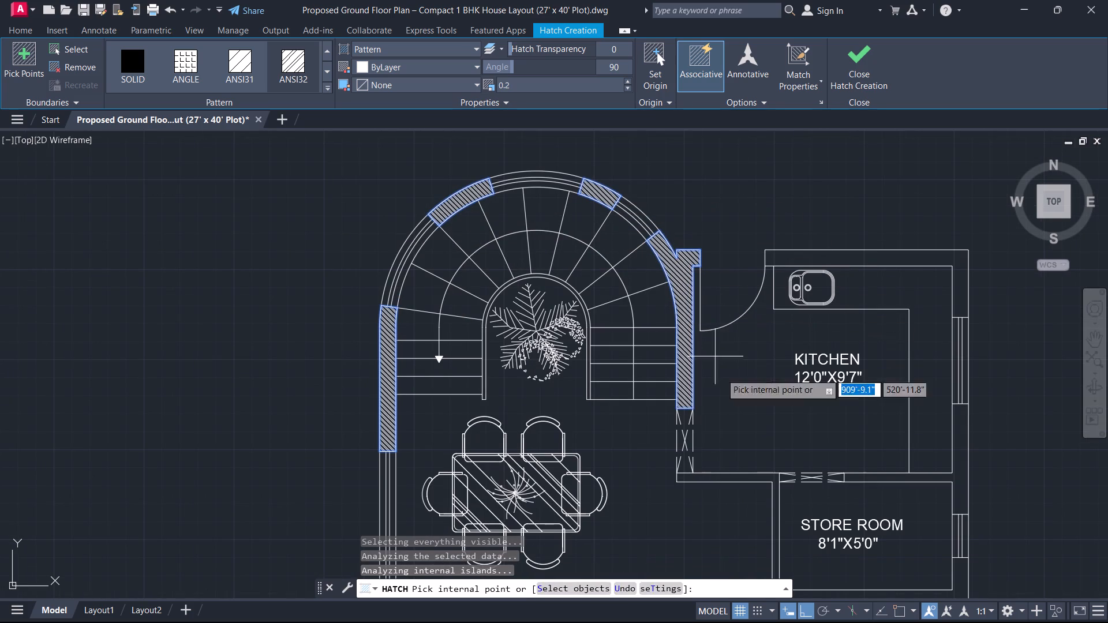
# Hatch the kitchen, store room and common toilet walls, including their partitions and east wall segments, with ANSI32 at scale 0.2.
pyautogui.click(862, 256)
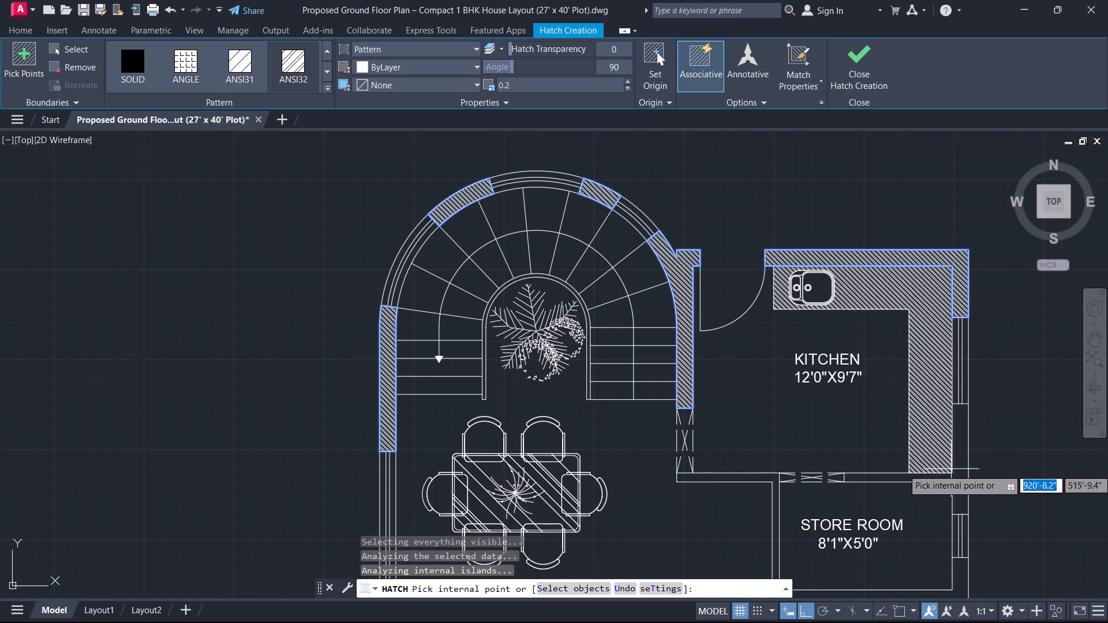
pyautogui.click(964, 451)
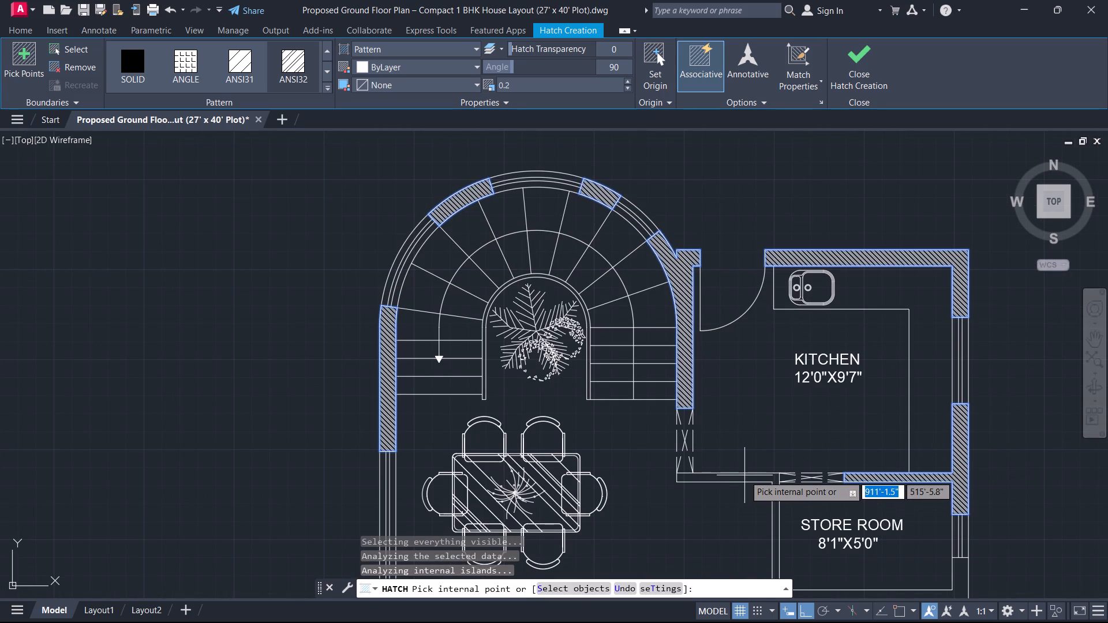
pyautogui.click(744, 475)
pyautogui.scroll(-1, 747, 501)
pyautogui.moveTo(742, 500); pyautogui.dragTo(673, 347, button='middle')
pyautogui.scroll(1, 788, 418)
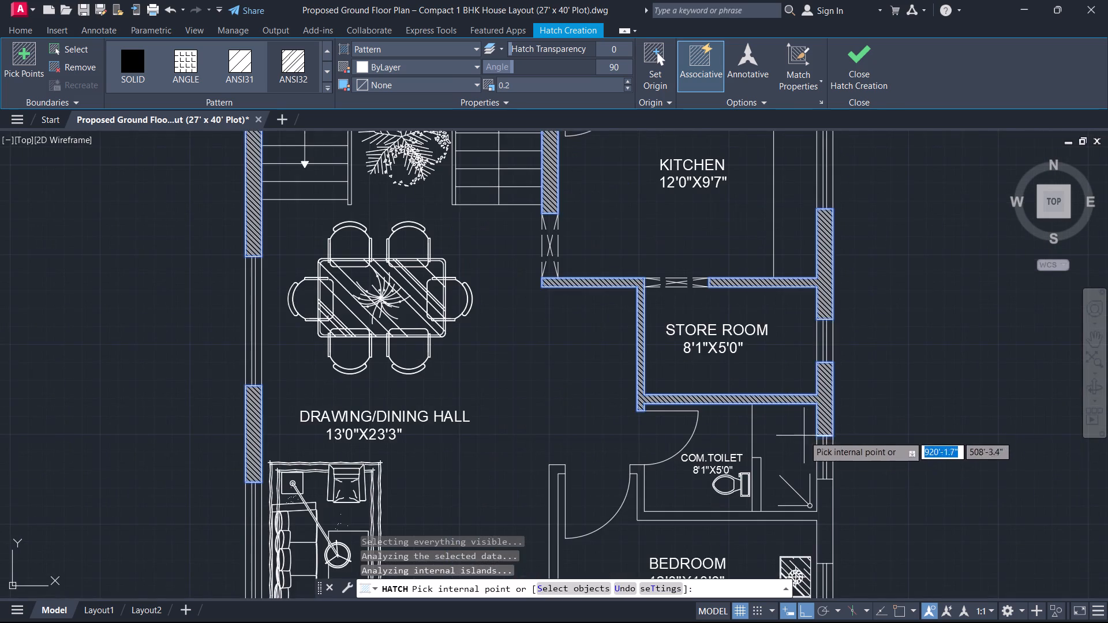
pyautogui.moveTo(816, 459); pyautogui.dragTo(788, 344, button='middle')
pyautogui.click(793, 392)
# Hatch the bedroom's east, south and hall-side walls and the verandah wall between window and double door with ANSI32 at scale 0.2.
pyautogui.scroll(-2, 696, 452)
pyautogui.moveTo(693, 452); pyautogui.dragTo(631, 215, button='middle')
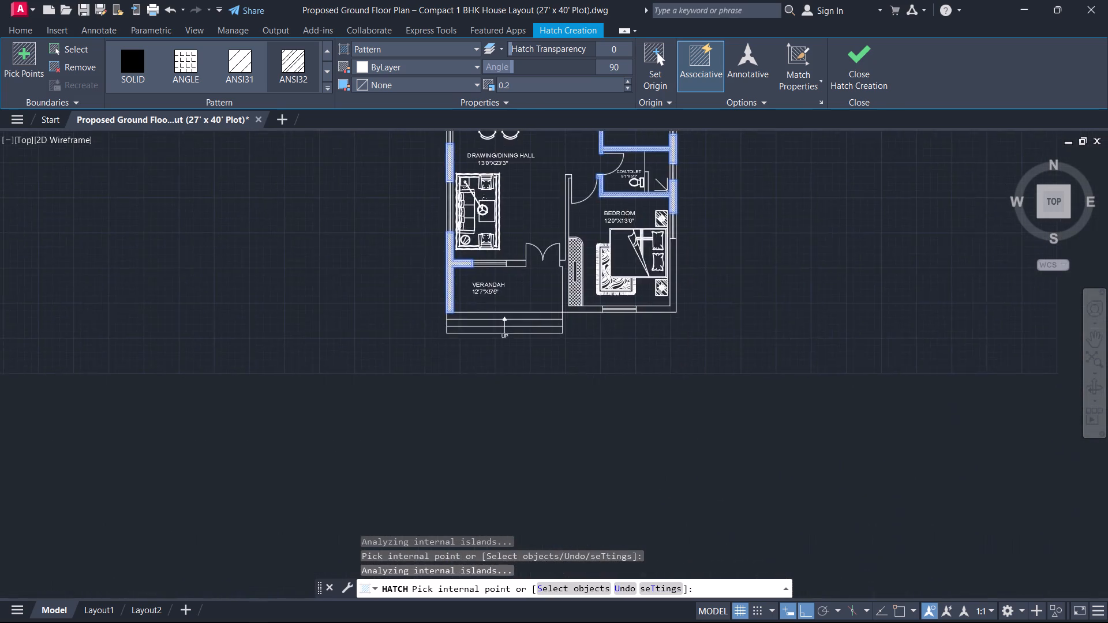
pyautogui.scroll(2, 638, 290)
pyautogui.click(718, 261)
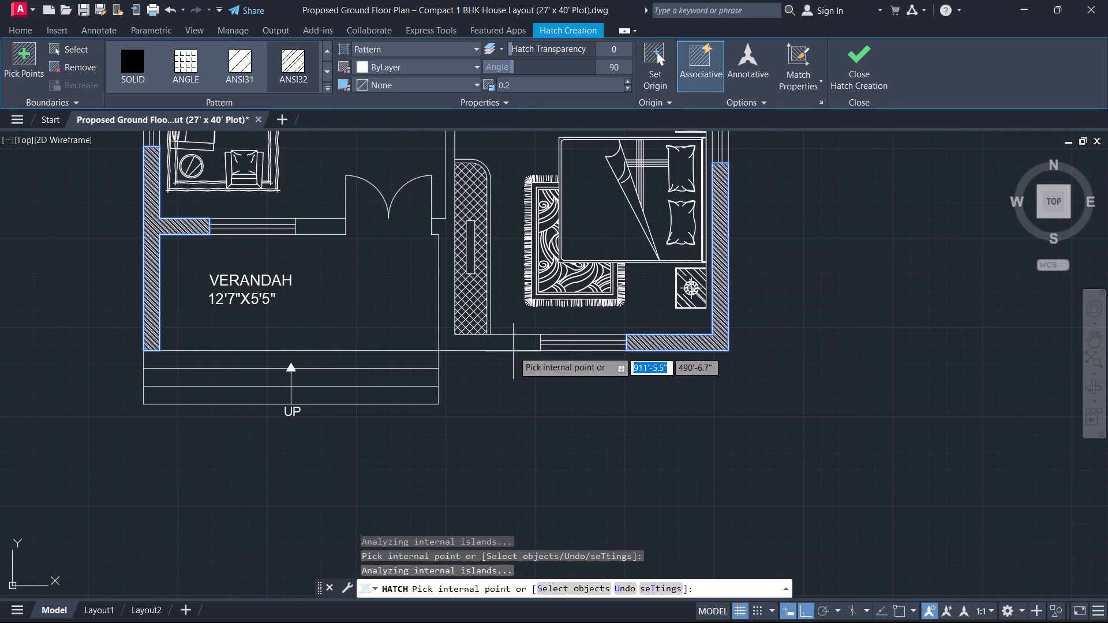
pyautogui.click(511, 340)
pyautogui.click(335, 223)
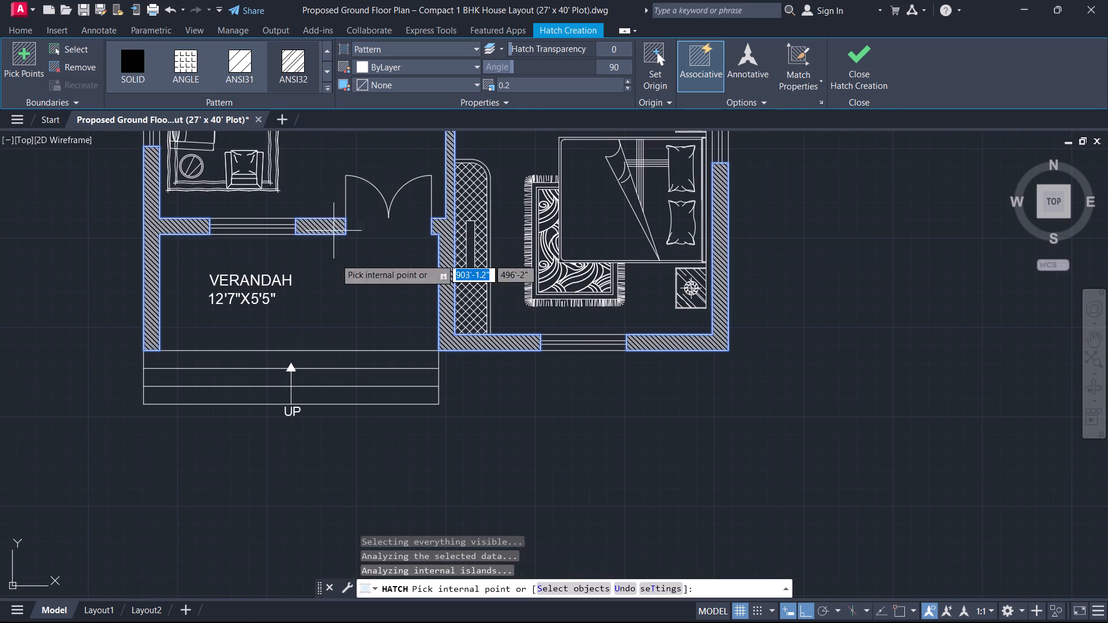
pyautogui.moveTo(346, 310); pyautogui.dragTo(373, 574, button='middle')
pyautogui.scroll(-2, 566, 301)
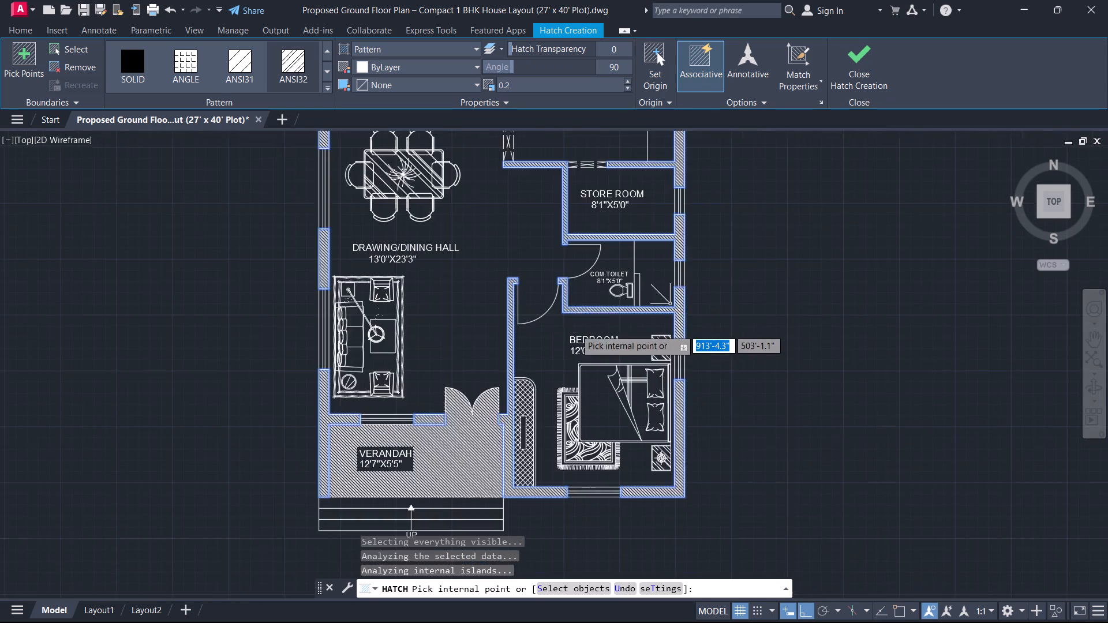
pyautogui.press('space')
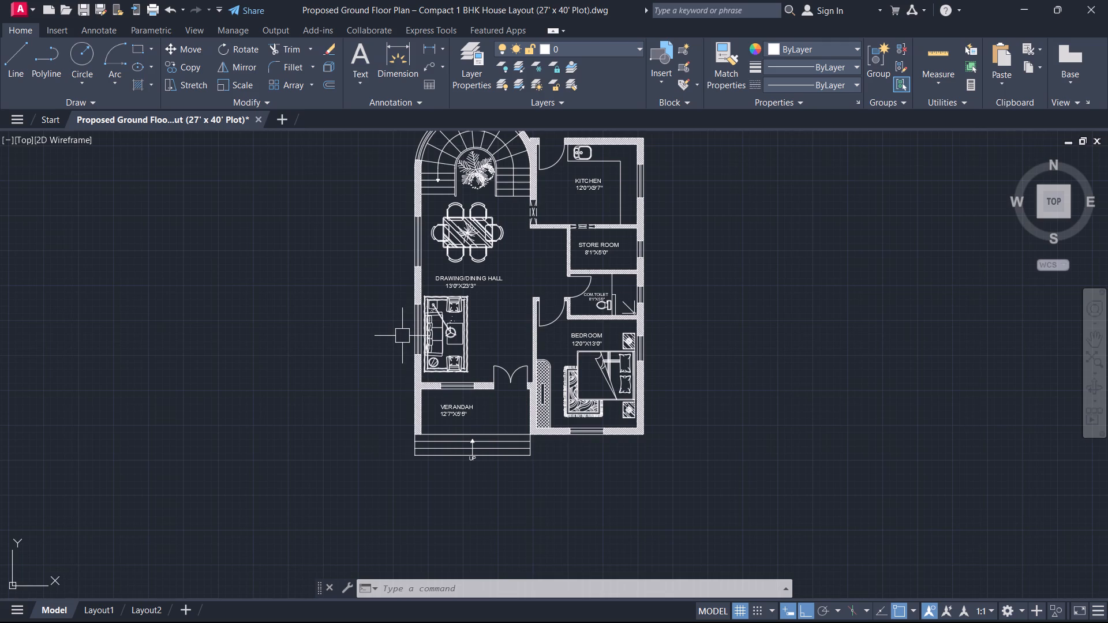
# Copy the entire hatched ground floor plan horizontally to the empty area east of the original.
pyautogui.moveTo(518, 282); pyautogui.dragTo(508, 291, button='middle')
pyautogui.scroll(-1, 516, 283)
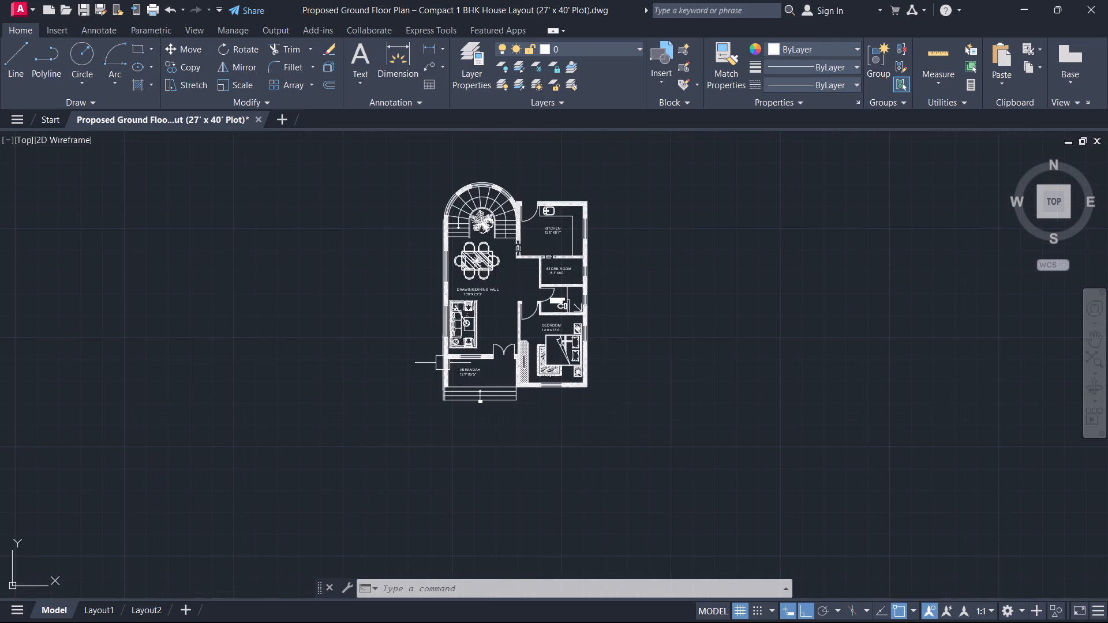
pyautogui.scroll(1, 484, 307)
pyautogui.moveTo(484, 307); pyautogui.dragTo(452, 336, button='middle')
pyautogui.scroll(1, 452, 342)
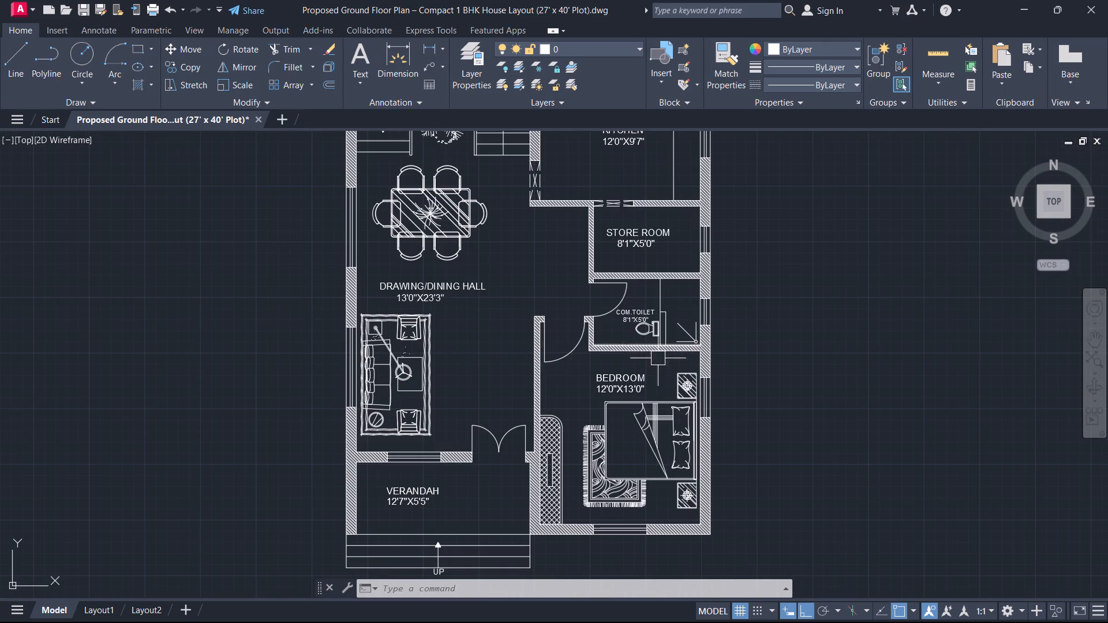
pyautogui.scroll(-1, 692, 382)
pyautogui.moveTo(767, 513); pyautogui.dragTo(761, 511)
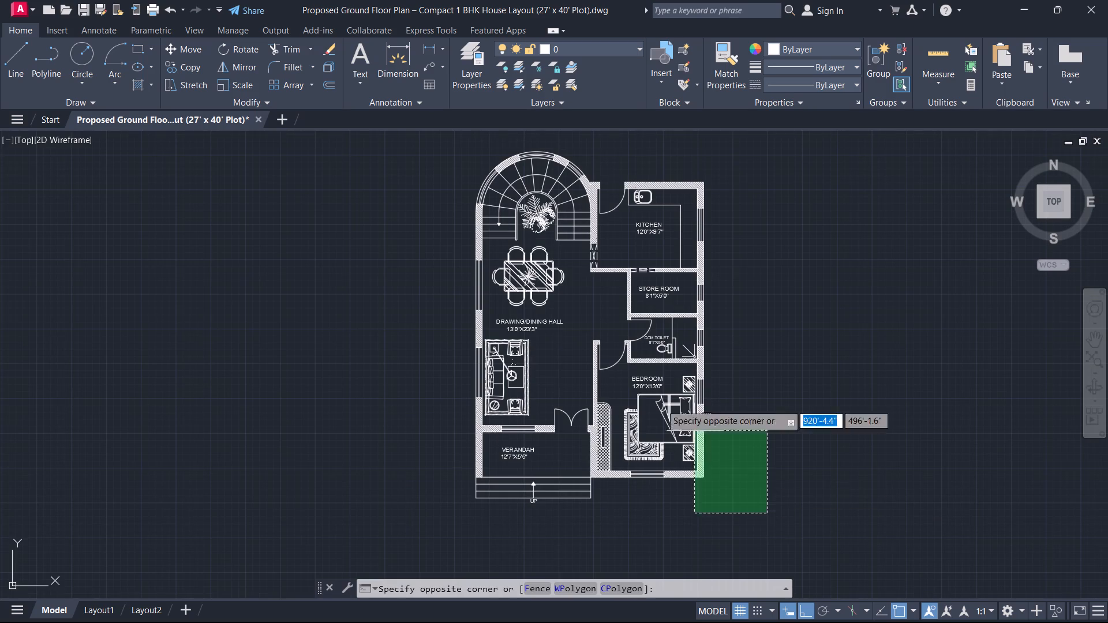
pyautogui.moveTo(463, 253); pyautogui.dragTo(467, 337, button='middle')
pyautogui.click(360, 207)
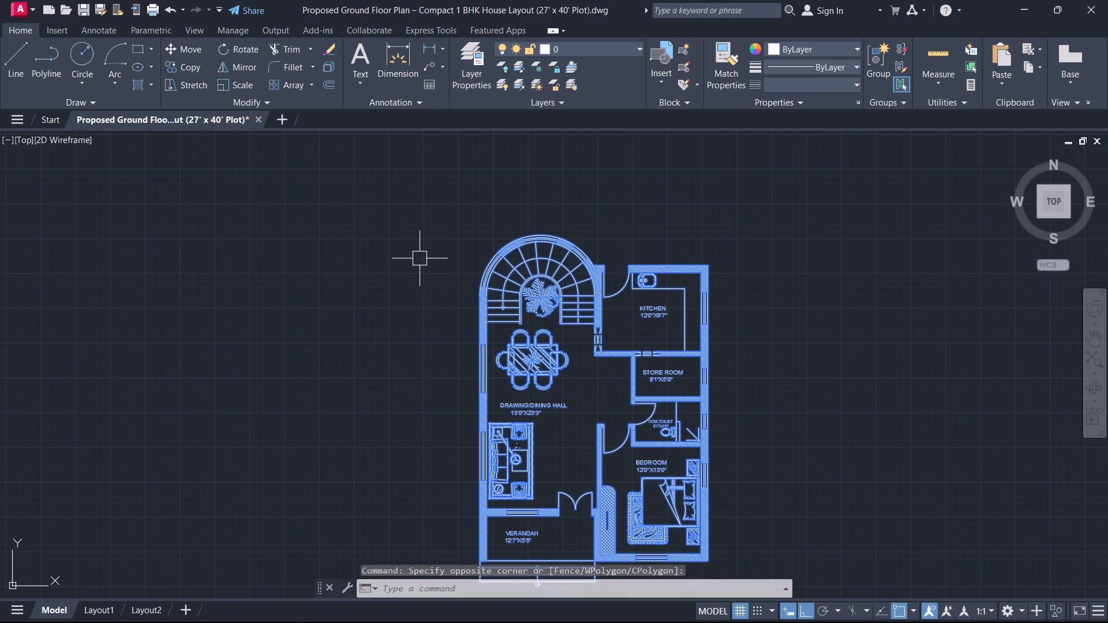
pyautogui.press('c')
pyautogui.write('O')
pyautogui.press('space')
pyautogui.click(487, 293)
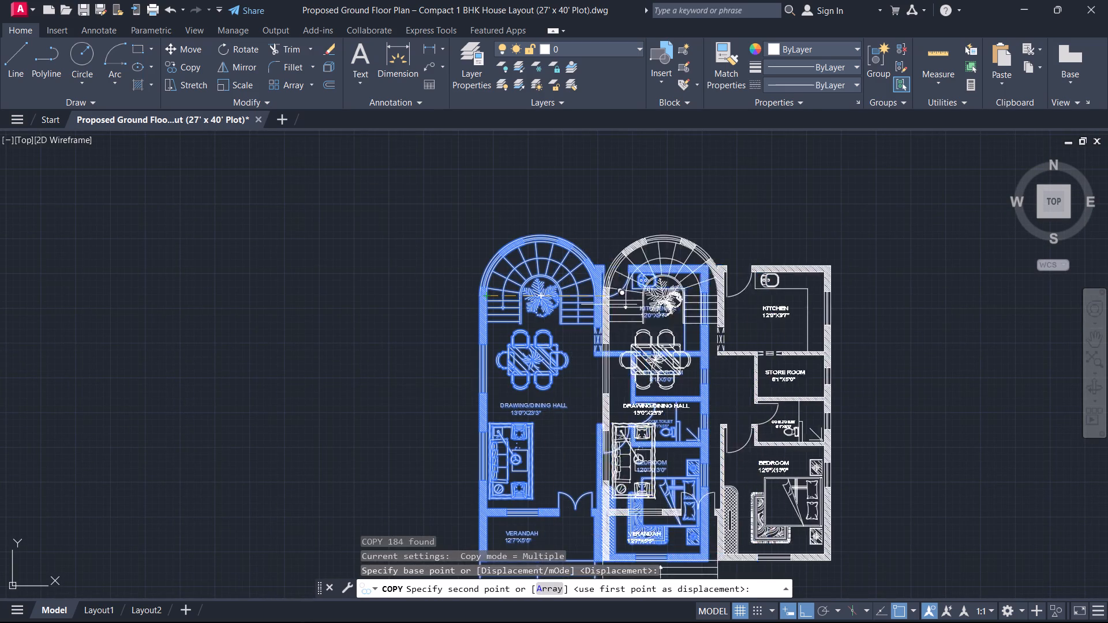
pyautogui.moveTo(619, 311); pyautogui.dragTo(266, 237, button='middle')
pyautogui.click(436, 236)
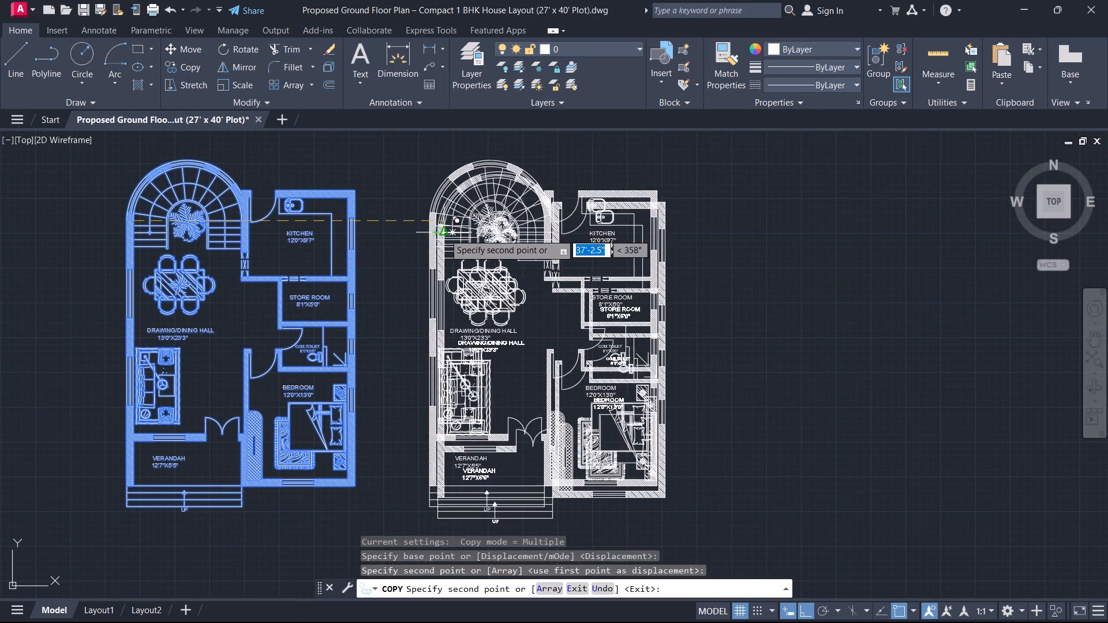
pyautogui.press('Escape')
# Delete the wall hatch from the copied floor plan.
pyautogui.scroll(5, 435, 235)
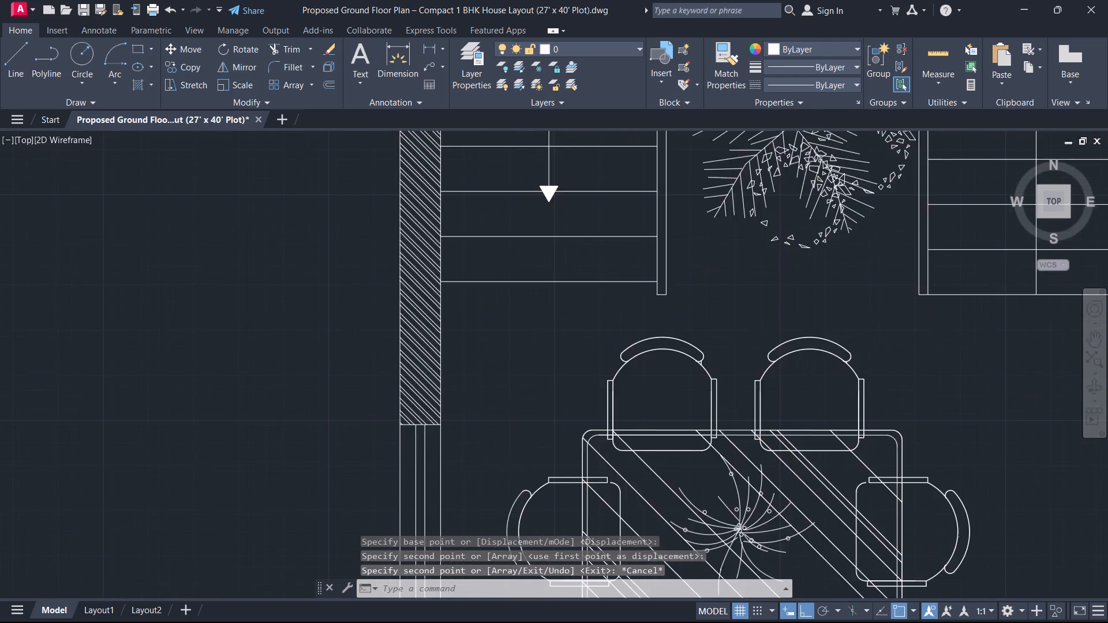
pyautogui.click(422, 253)
pyautogui.scroll(-4, 405, 262)
pyautogui.press('Delete')
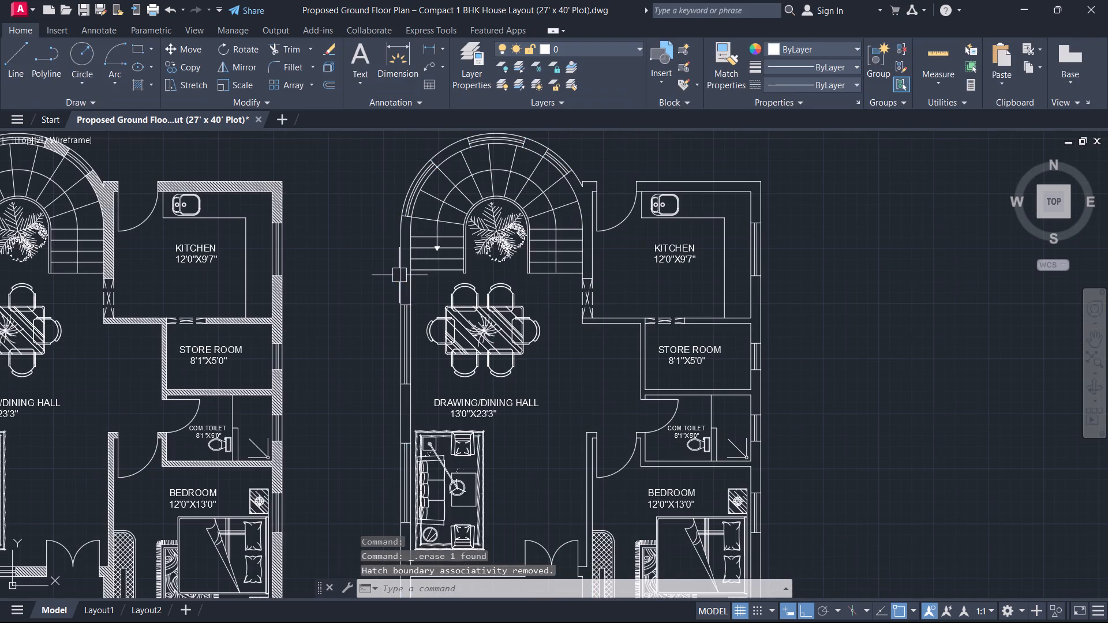
# Draw a vertical construction line through the centre of the drawing/dining hall's west wall in the copied plan.
pyautogui.scroll(-1, 433, 292)
pyautogui.middleClick(432, 292)
pyautogui.scroll(1, 432, 292)
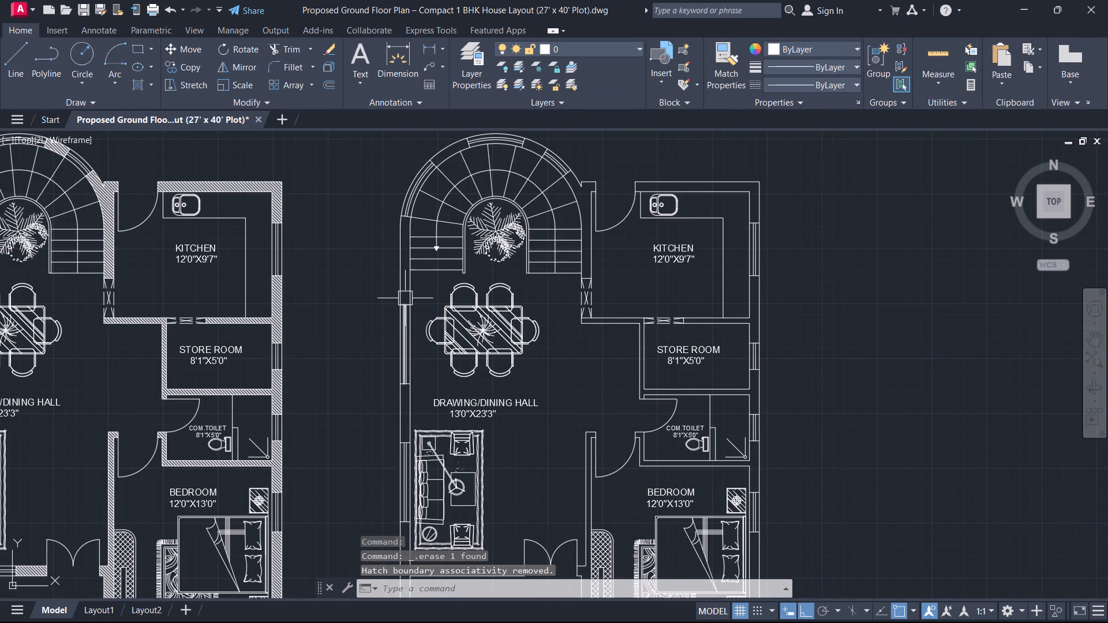
pyautogui.press('x')
pyautogui.press('l')
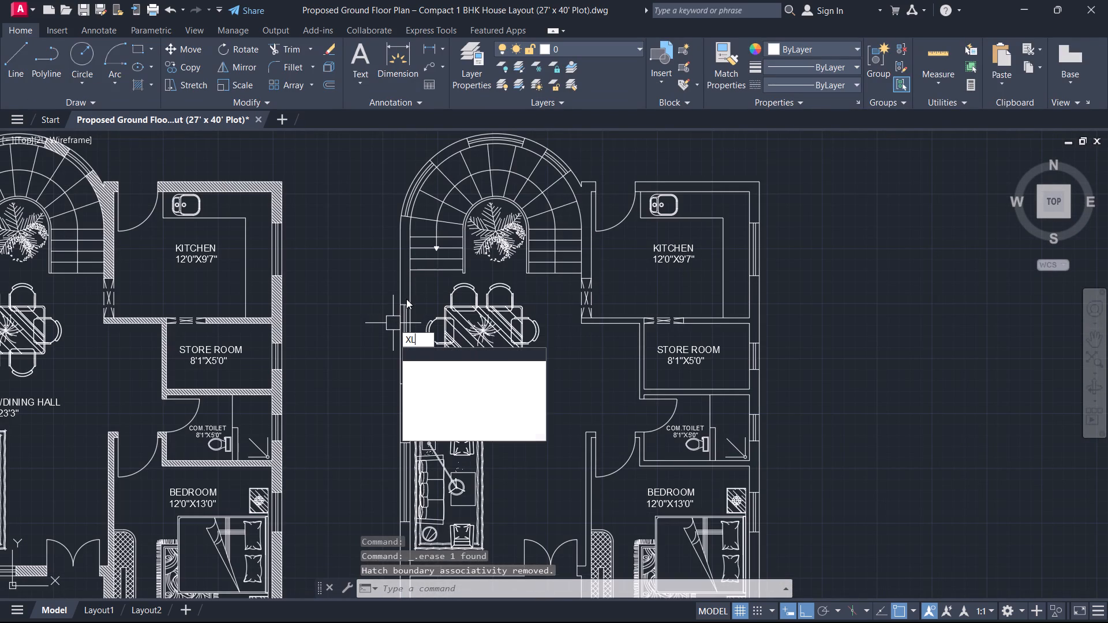
pyautogui.press('space')
pyautogui.write('V')
pyautogui.press('space')
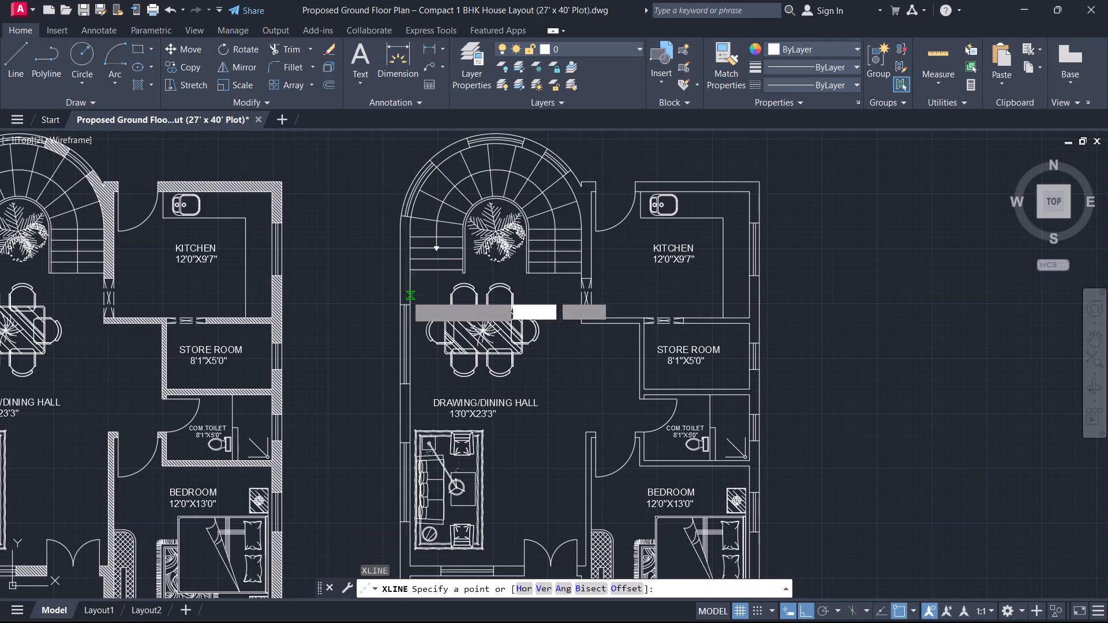
pyautogui.scroll(8, 405, 296)
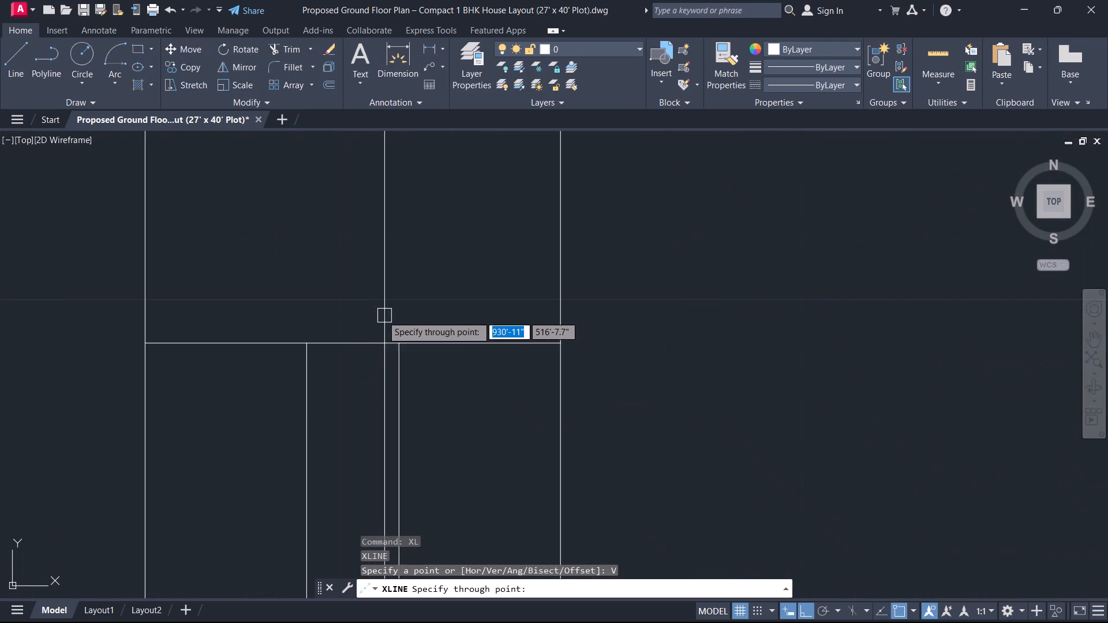
pyautogui.click(356, 346)
# Add a vertical construction line through the centre of the wall between the hall and the kitchen.
pyautogui.scroll(-6, 421, 299)
pyautogui.scroll(-2, 477, 290)
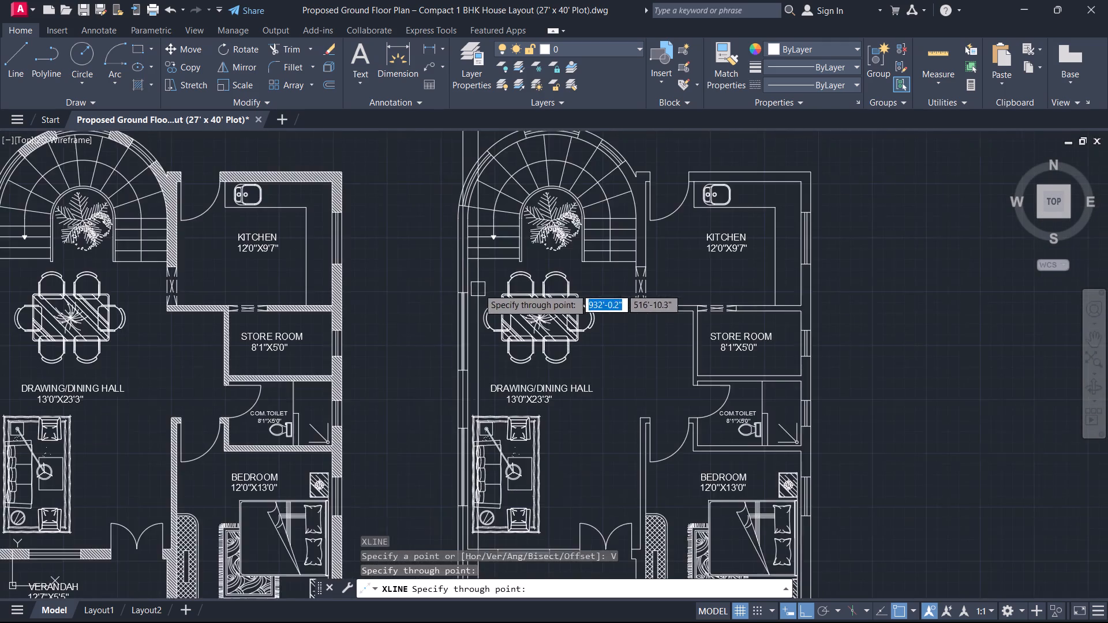
pyautogui.scroll(-2, 478, 288)
pyautogui.moveTo(478, 288); pyautogui.dragTo(327, 346, button='middle')
pyautogui.scroll(3, 407, 379)
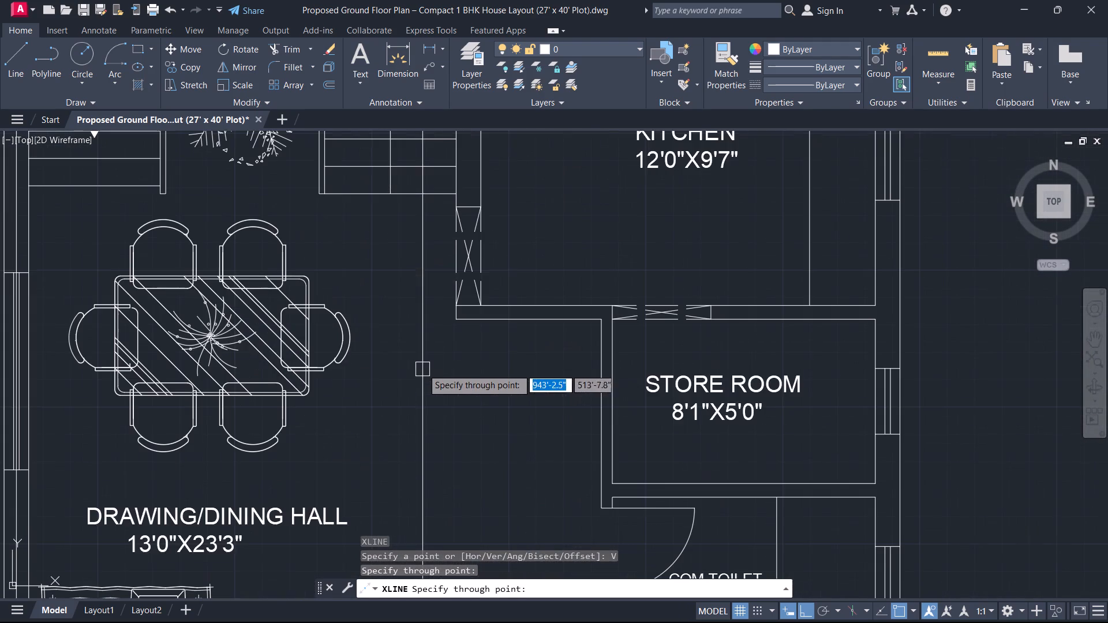
pyautogui.scroll(2, 482, 209)
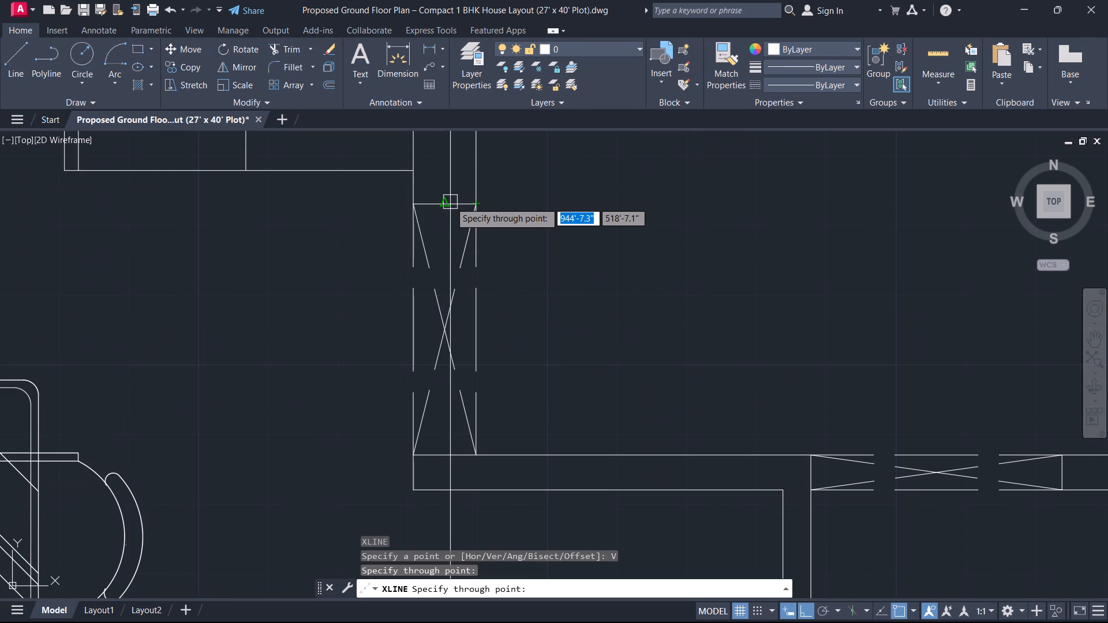
pyautogui.click(447, 200)
# Add a vertical construction line through the centre of the east exterior wall at the bedroom window.
pyautogui.scroll(-5, 451, 254)
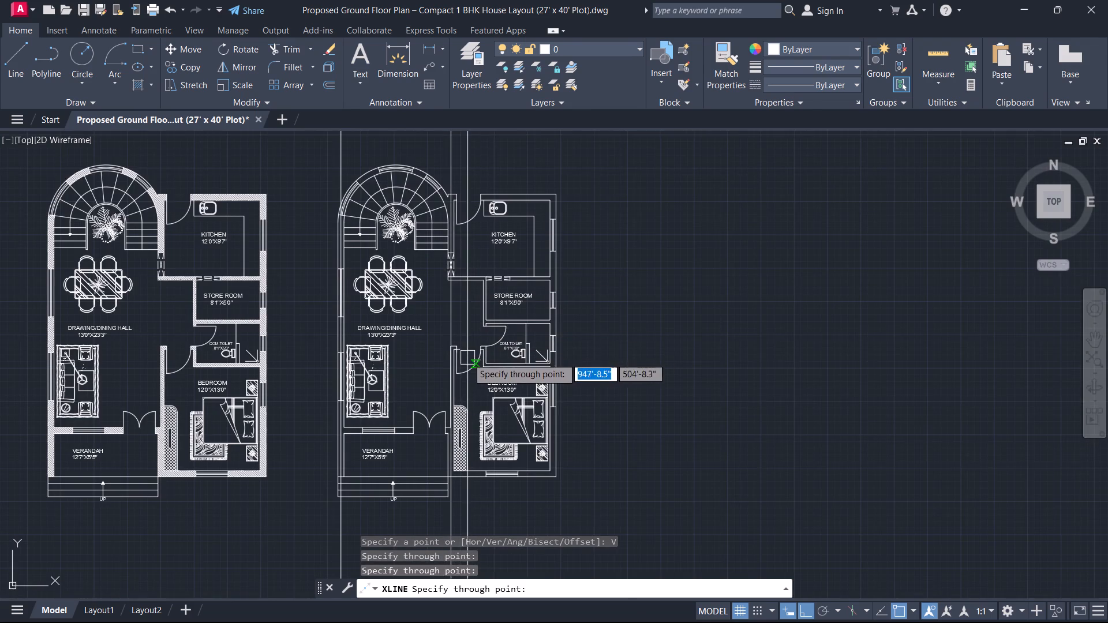
pyautogui.moveTo(460, 356); pyautogui.dragTo(452, 276, button='middle')
pyautogui.scroll(2, 447, 298)
pyautogui.moveTo(464, 320); pyautogui.dragTo(435, 256, button='middle')
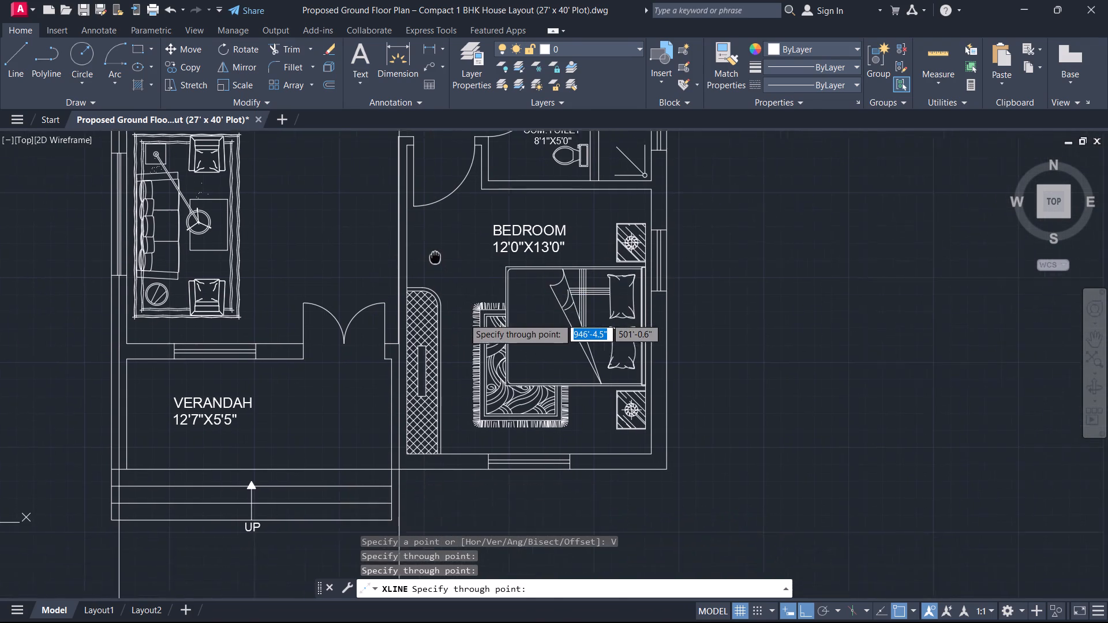
pyautogui.moveTo(435, 256); pyautogui.dragTo(410, 229, button='middle')
pyautogui.scroll(1, 664, 324)
pyautogui.scroll(1, 605, 245)
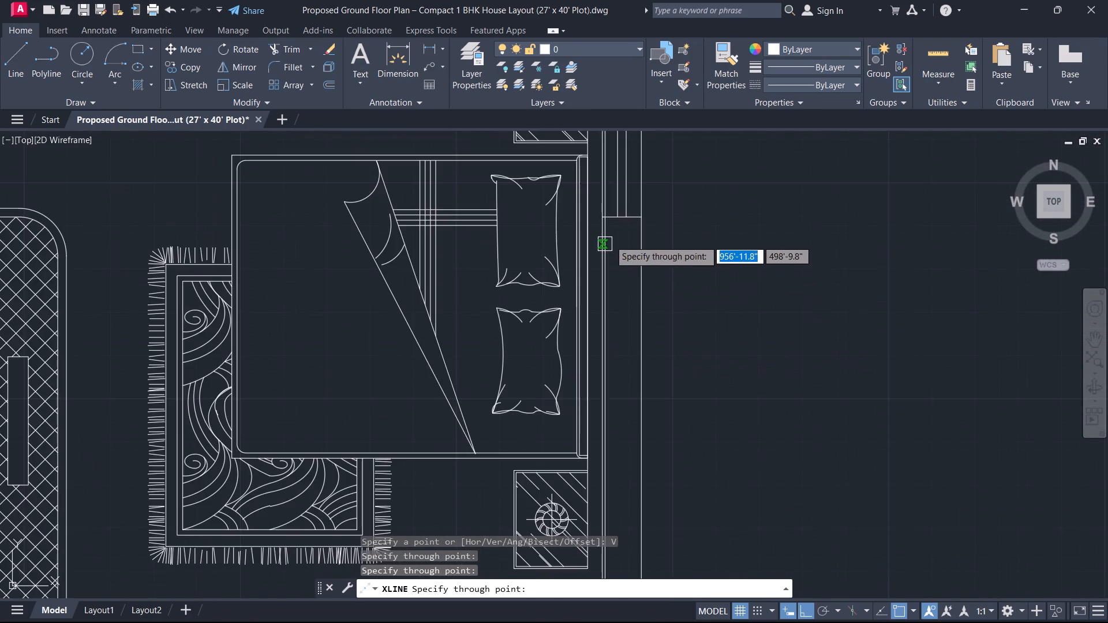
pyautogui.scroll(3, 627, 196)
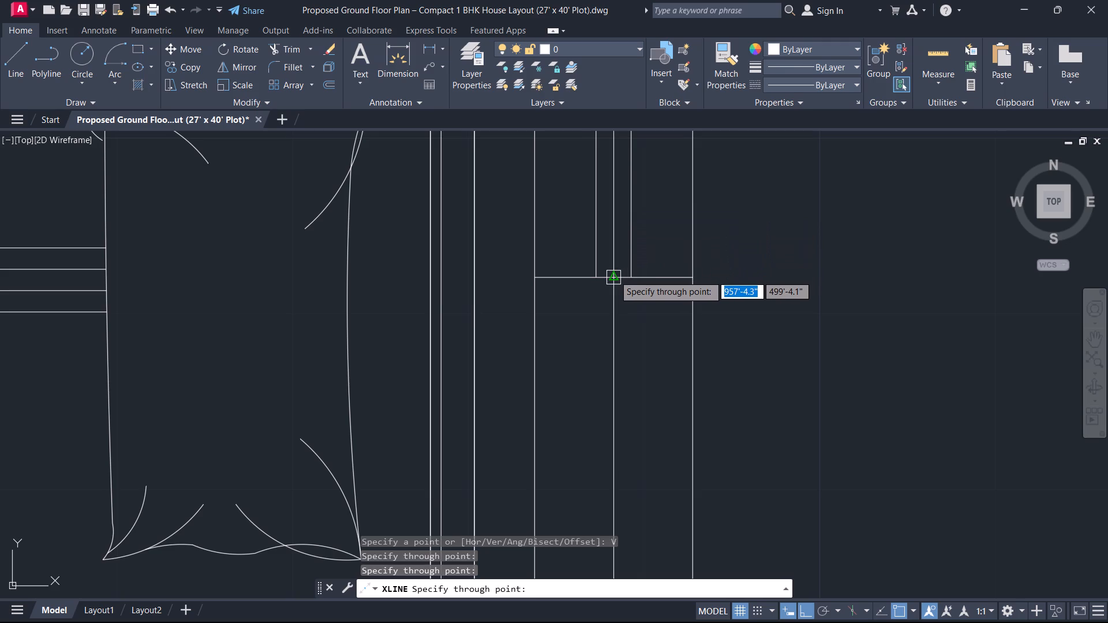
pyautogui.click(614, 275)
# Add a vertical construction line through the centre of the store room's west wall, finishing the vertical set.
pyautogui.scroll(-5, 603, 273)
pyautogui.scroll(-3, 555, 257)
pyautogui.moveTo(542, 250); pyautogui.dragTo(556, 376, button='middle')
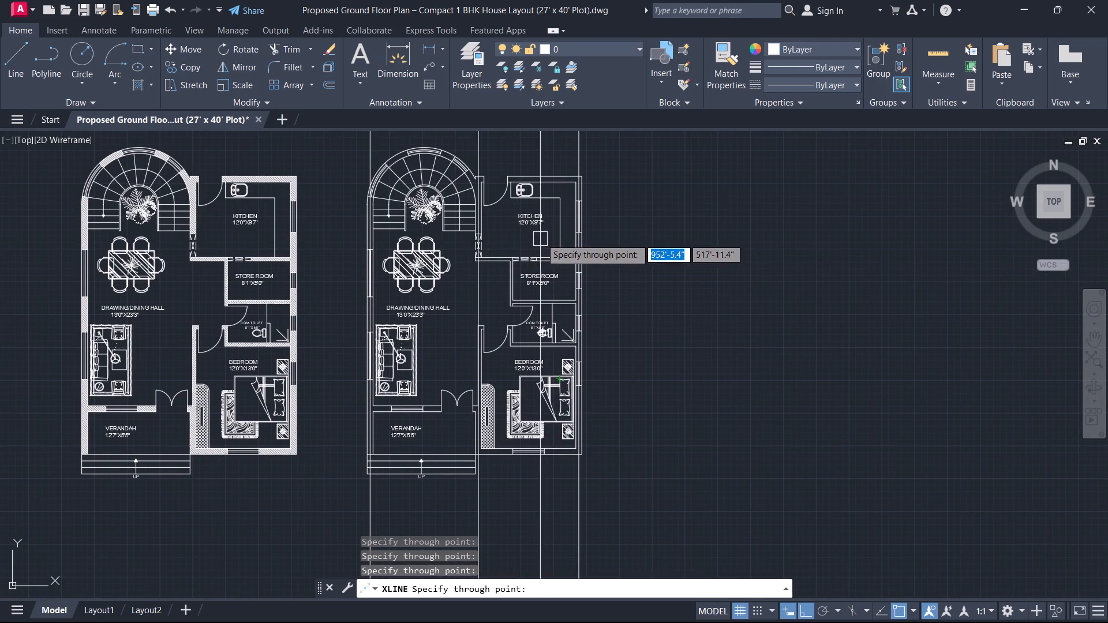
pyautogui.scroll(4, 505, 272)
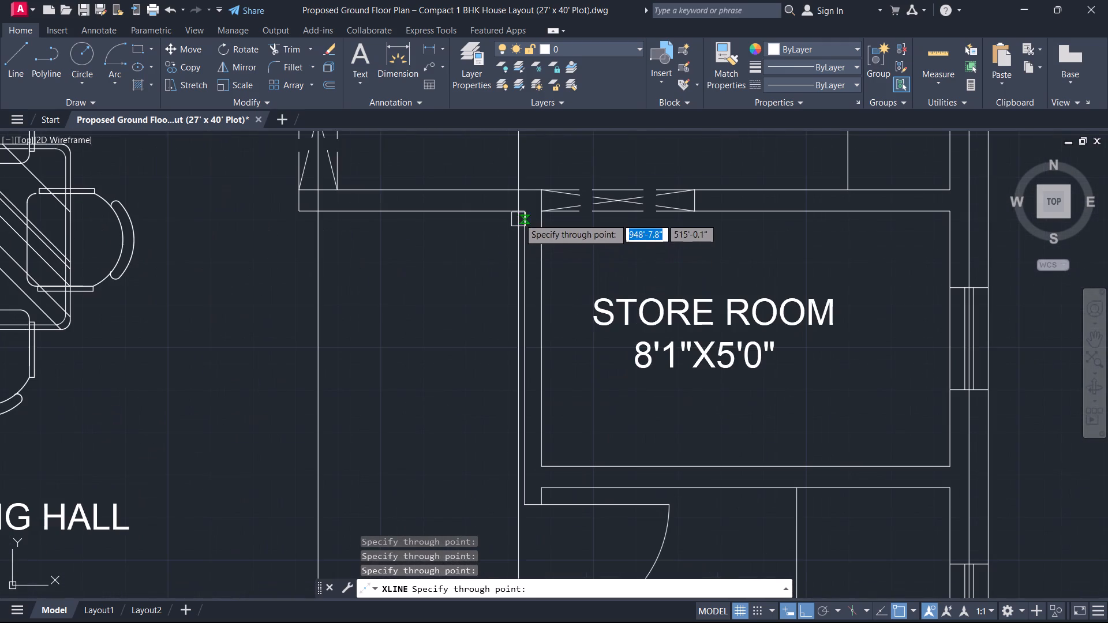
pyautogui.moveTo(545, 440); pyautogui.dragTo(535, 311, button='middle')
pyautogui.scroll(3, 509, 383)
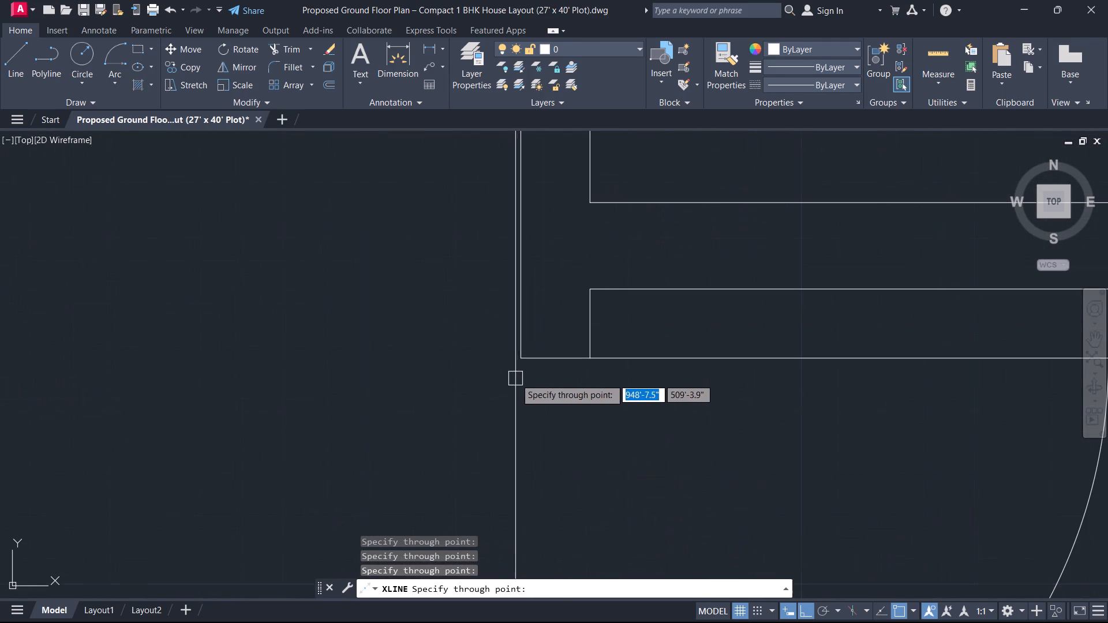
pyautogui.click(559, 356)
pyautogui.scroll(-6, 469, 378)
pyautogui.moveTo(449, 374); pyautogui.dragTo(453, 326, button='middle')
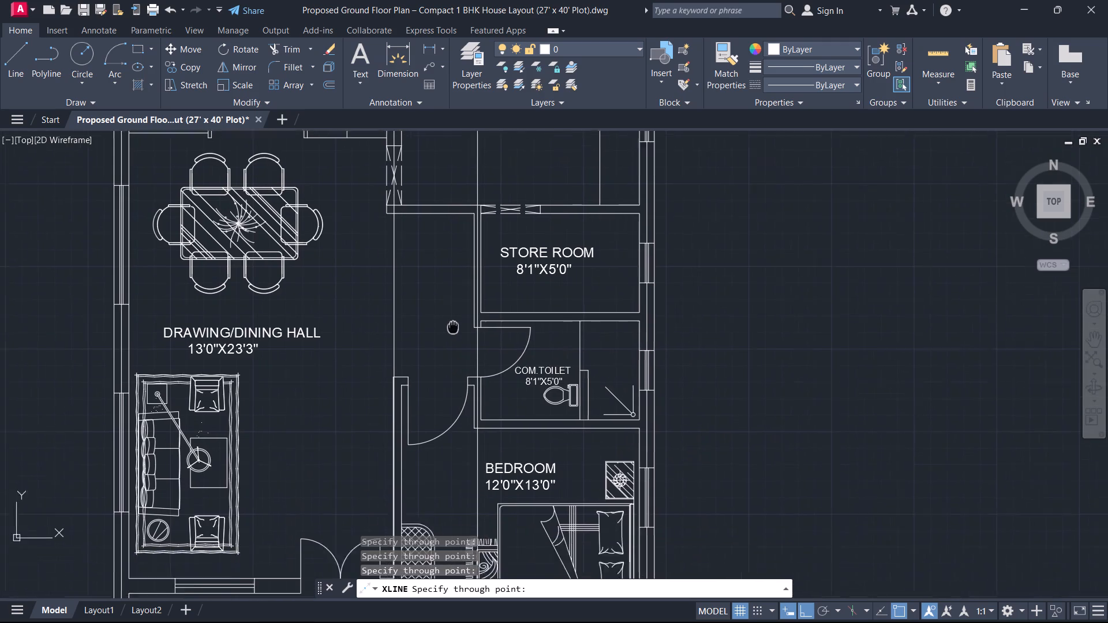
pyautogui.moveTo(453, 326); pyautogui.dragTo(461, 274, button='middle')
pyautogui.scroll(-1, 490, 274)
pyautogui.moveTo(496, 300); pyautogui.dragTo(463, 374, button='middle')
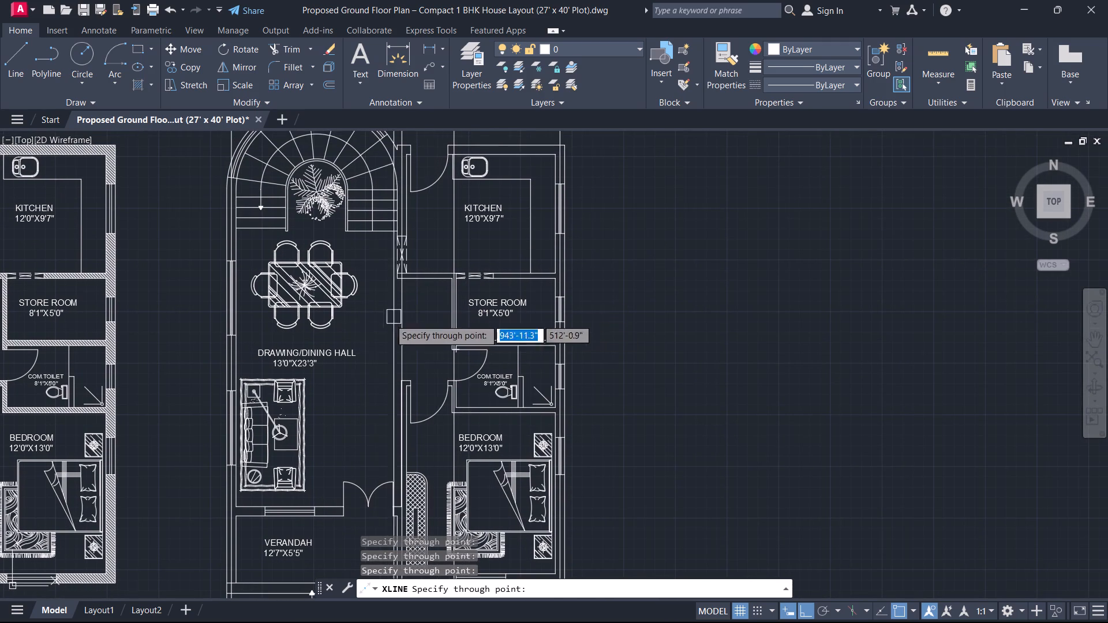
pyautogui.moveTo(372, 283); pyautogui.dragTo(433, 164, button='middle')
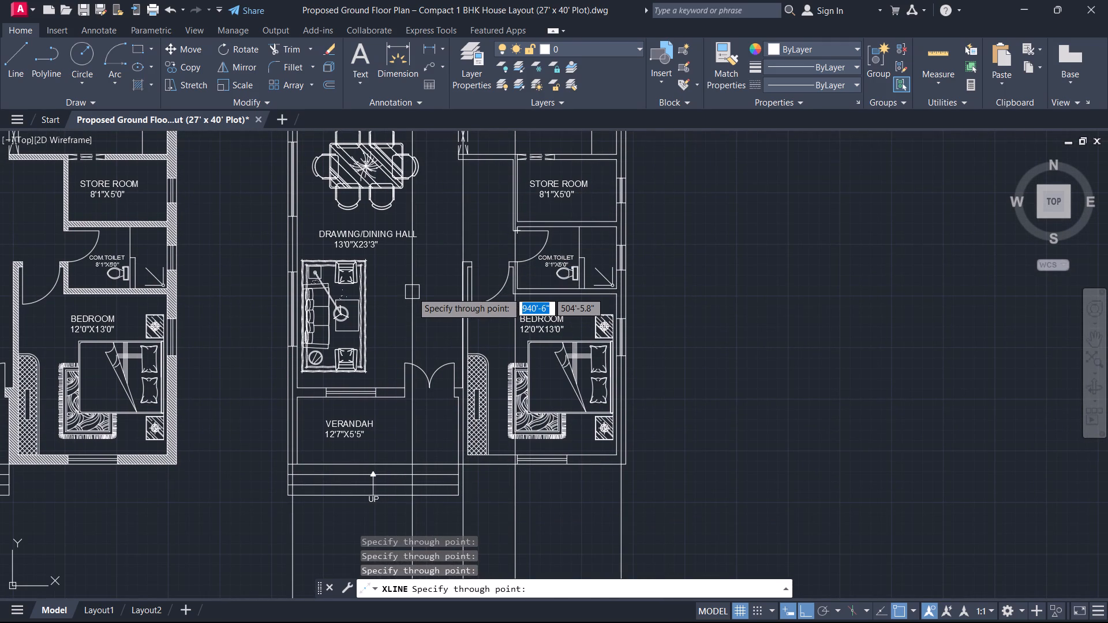
pyautogui.press('Escape')
# Draw a horizontal construction line through the centre of the hall–verandah wall at the double door jamb.
pyautogui.write('XX')
pyautogui.write('L')
pyautogui.press('space')
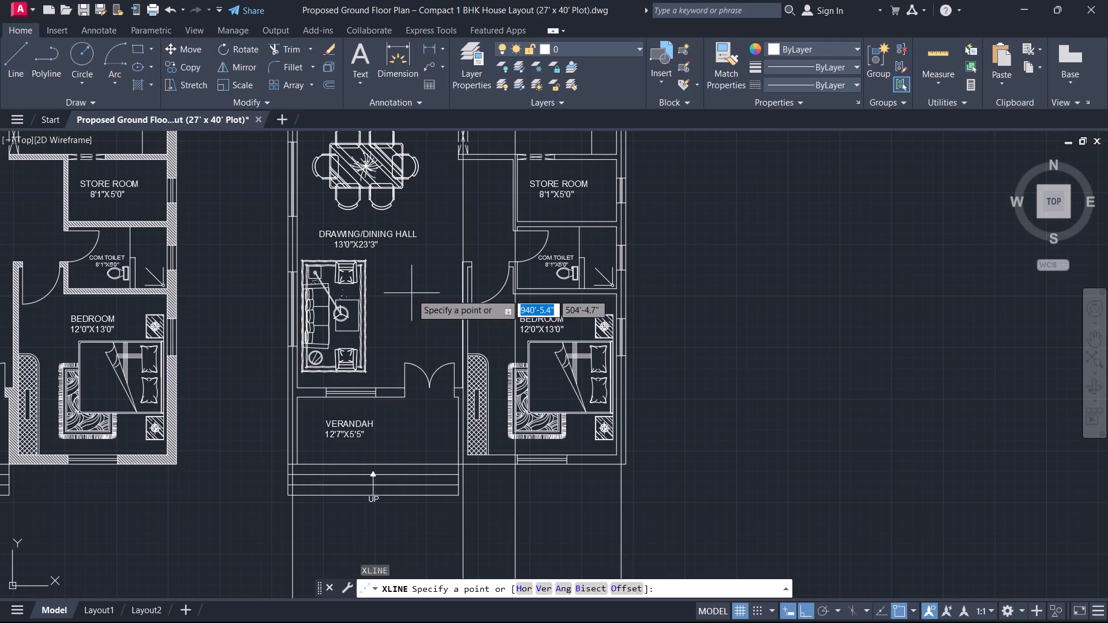
pyautogui.write('H')
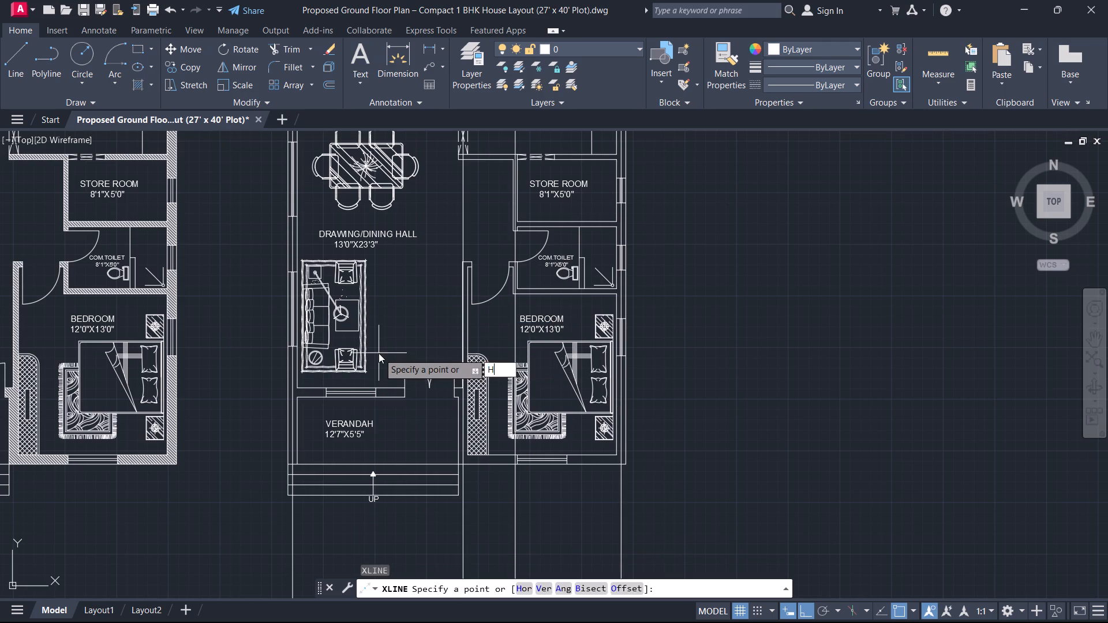
pyautogui.press('space')
pyautogui.scroll(4, 406, 409)
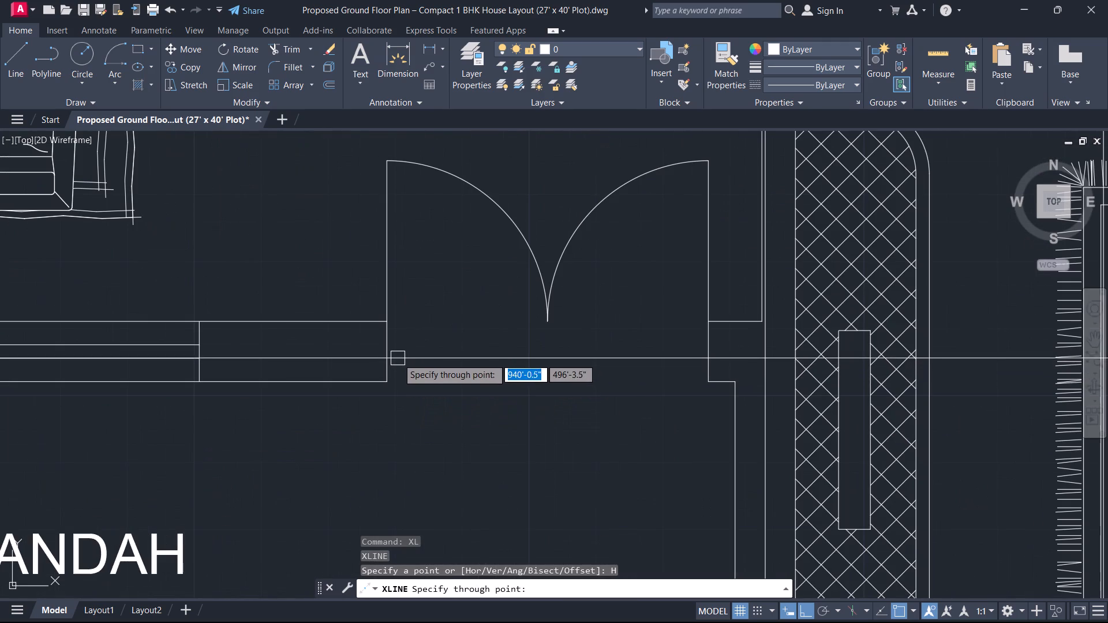
pyautogui.click(709, 350)
# Add a horizontal construction line through the centre of the short wall end at the bedroom door.
pyautogui.scroll(-5, 591, 332)
pyautogui.scroll(2, 522, 259)
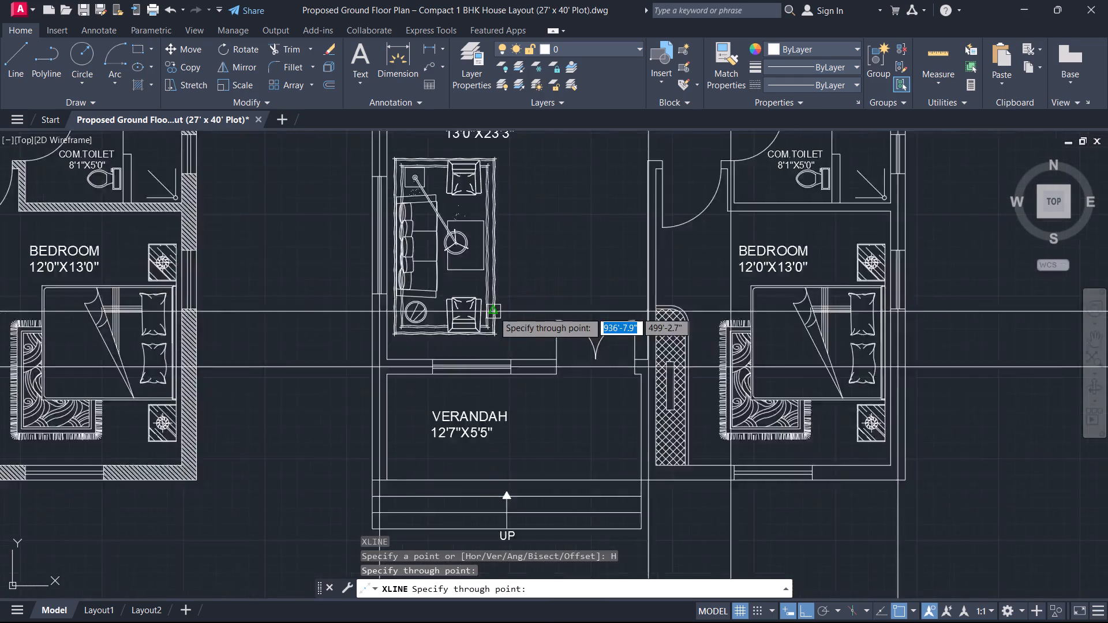
pyautogui.scroll(3, 493, 311)
pyautogui.scroll(-6, 541, 293)
pyautogui.moveTo(535, 298); pyautogui.dragTo(381, 405, button='middle')
pyautogui.scroll(5, 417, 316)
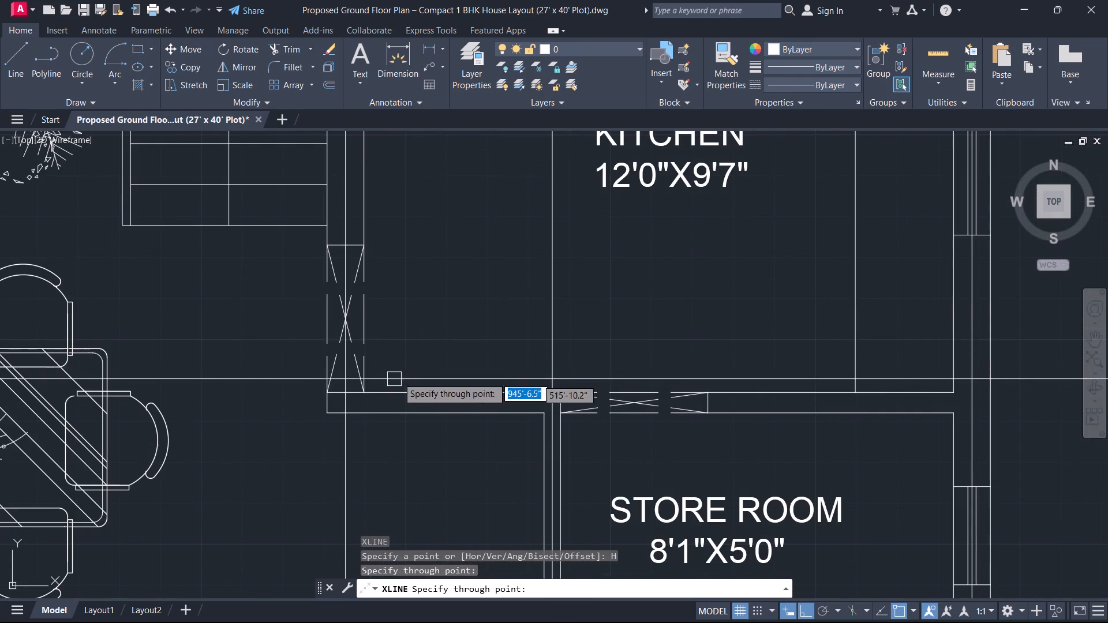
pyautogui.scroll(-3, 429, 359)
pyautogui.scroll(-2, 473, 406)
pyautogui.scroll(2, 477, 440)
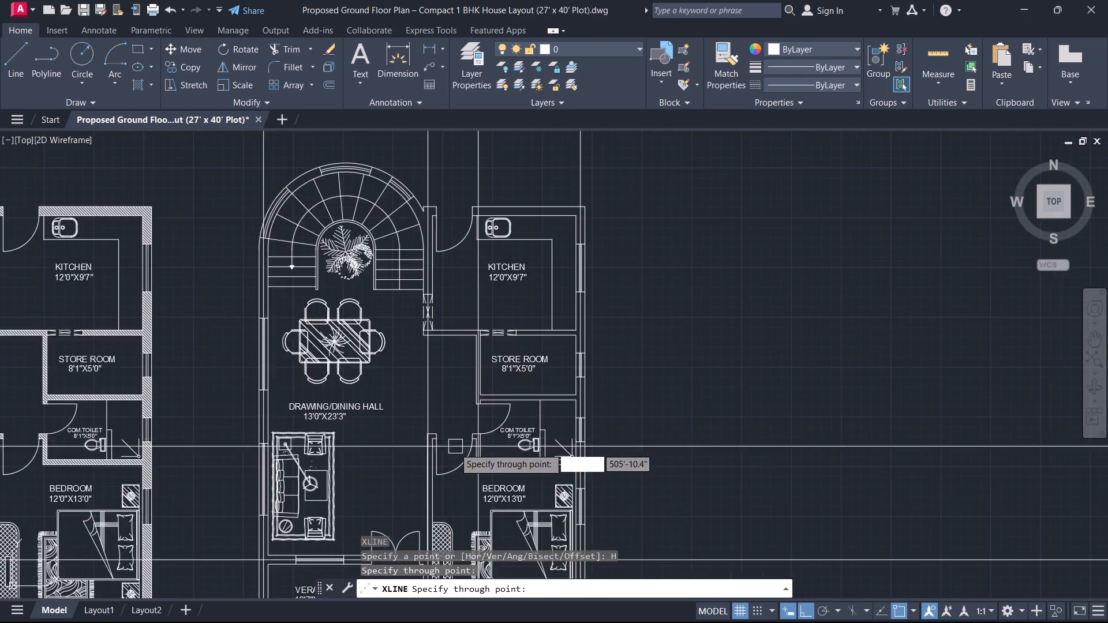
pyautogui.scroll(2, 454, 448)
pyautogui.moveTo(447, 453); pyautogui.dragTo(446, 241, button='middle')
pyautogui.scroll(-3, 446, 240)
pyautogui.scroll(1, 467, 314)
pyautogui.scroll(1, 466, 244)
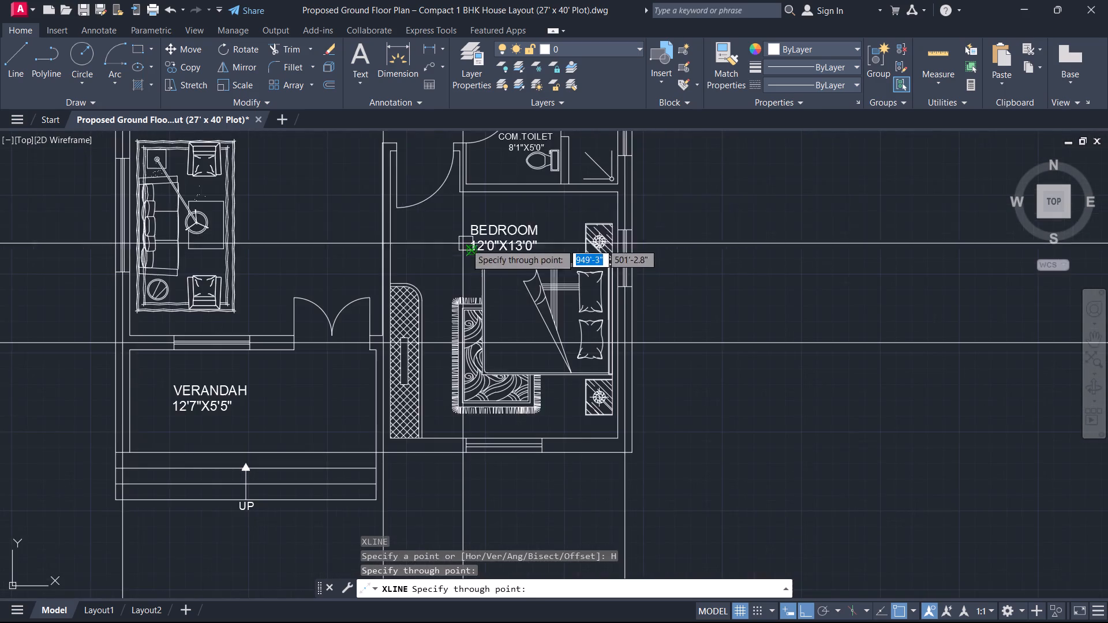
pyautogui.scroll(1, 465, 204)
pyautogui.moveTo(465, 204); pyautogui.dragTo(402, 310, button='middle')
pyautogui.scroll(2, 398, 293)
pyautogui.moveTo(410, 276); pyautogui.dragTo(264, 301, button='middle')
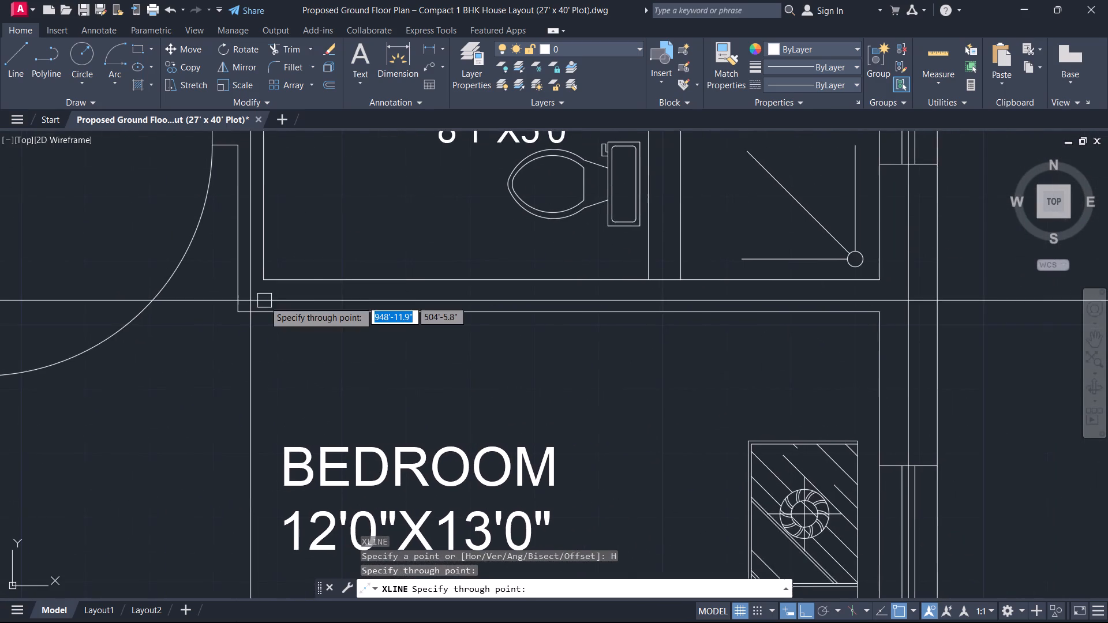
pyautogui.scroll(-2, 264, 301)
pyautogui.moveTo(268, 341); pyautogui.dragTo(508, 154, button='middle')
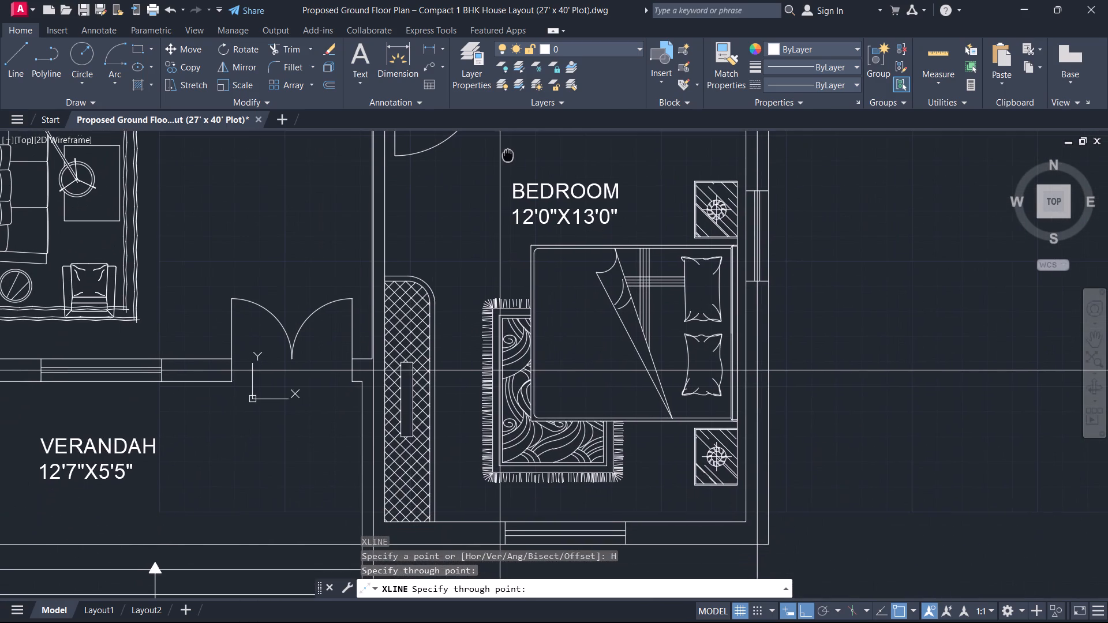
pyautogui.moveTo(508, 154); pyautogui.dragTo(501, 301, button='middle')
pyautogui.moveTo(462, 174); pyautogui.dragTo(443, 282, button='middle')
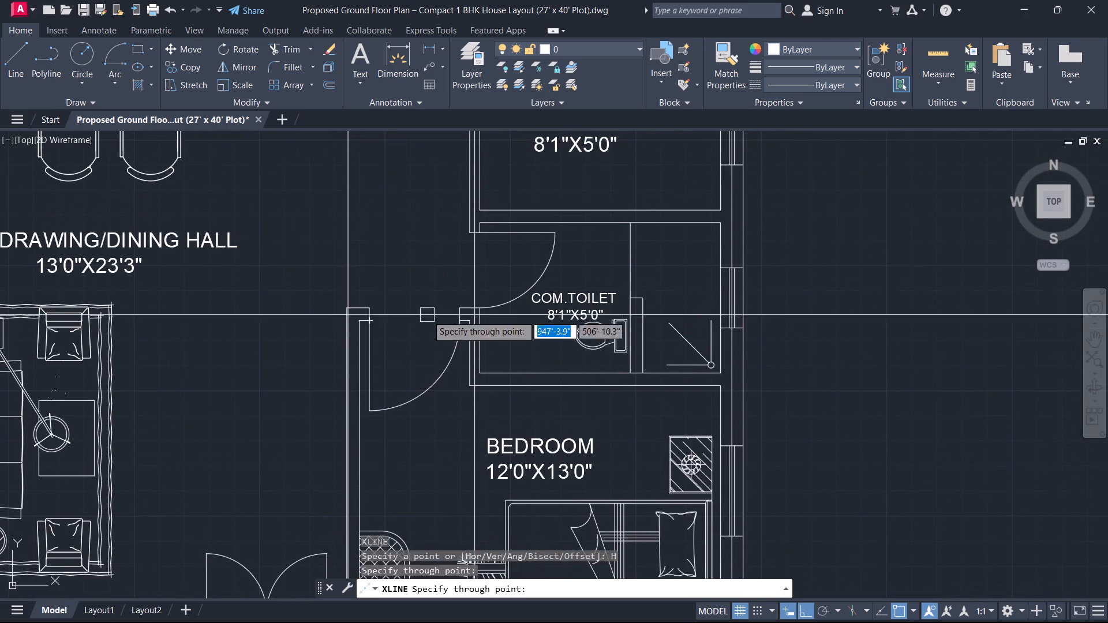
pyautogui.scroll(3, 398, 355)
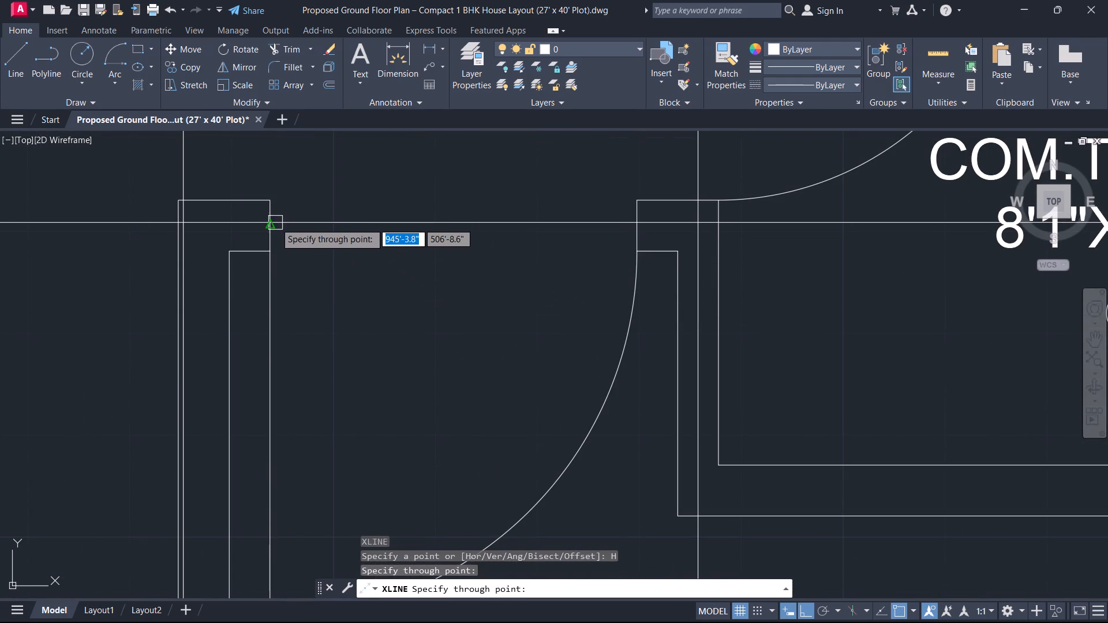
pyautogui.click(275, 223)
# Add a horizontal construction line through the centre of the wall between the kitchen and store room.
pyautogui.scroll(-2, 462, 249)
pyautogui.moveTo(462, 249); pyautogui.dragTo(424, 331, button='middle')
pyautogui.scroll(-1, 424, 331)
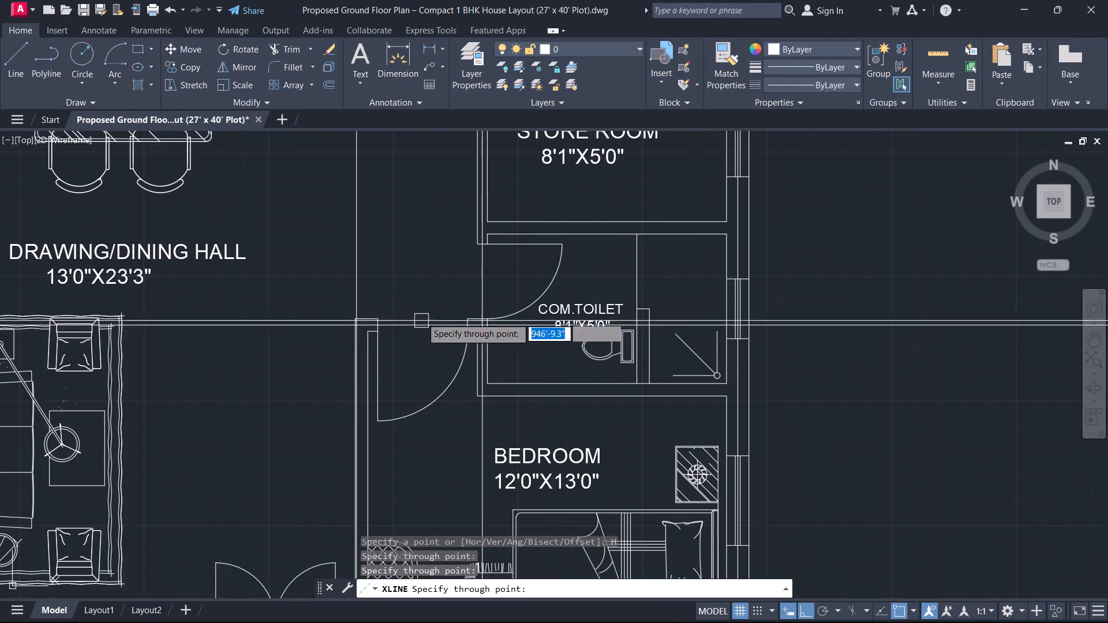
pyautogui.scroll(1, 478, 249)
pyautogui.moveTo(542, 207); pyautogui.dragTo(455, 281, button='middle')
pyautogui.scroll(-2, 455, 281)
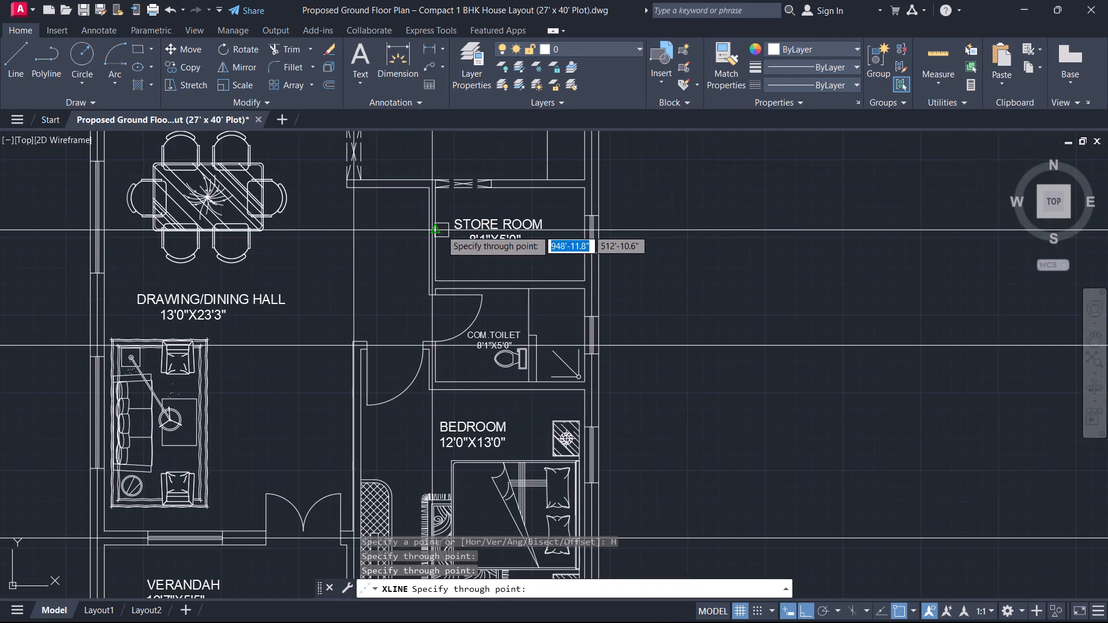
pyautogui.moveTo(440, 229); pyautogui.dragTo(454, 331, button='middle')
pyautogui.scroll(1, 453, 303)
pyautogui.scroll(1, 379, 267)
pyautogui.scroll(1, 315, 274)
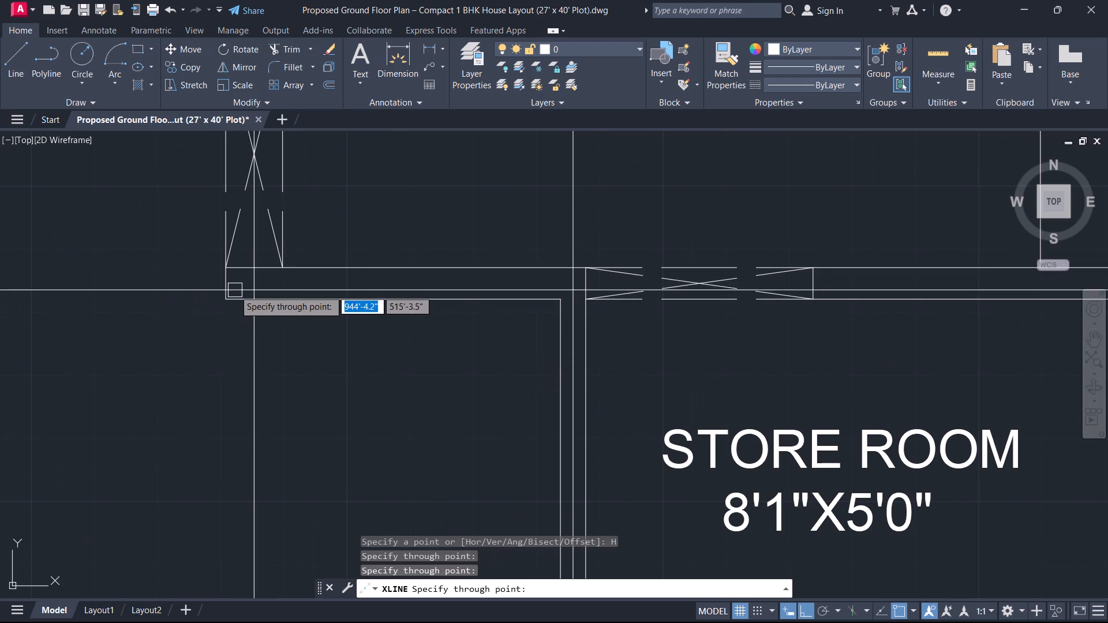
pyautogui.click(229, 286)
# Add a horizontal construction line through the centre of the kitchen's north wall at the door jamb, finishing this horizontal set.
pyautogui.scroll(-3, 280, 267)
pyautogui.moveTo(289, 290); pyautogui.dragTo(285, 395, button='middle')
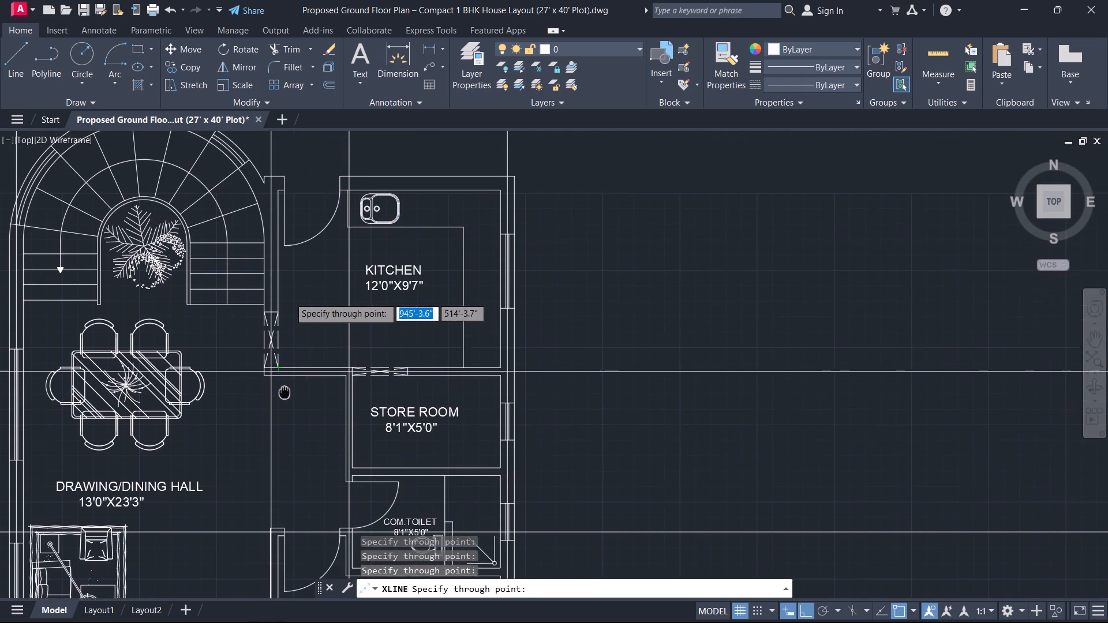
pyautogui.moveTo(285, 395); pyautogui.dragTo(283, 407, button='middle')
pyautogui.scroll(3, 281, 201)
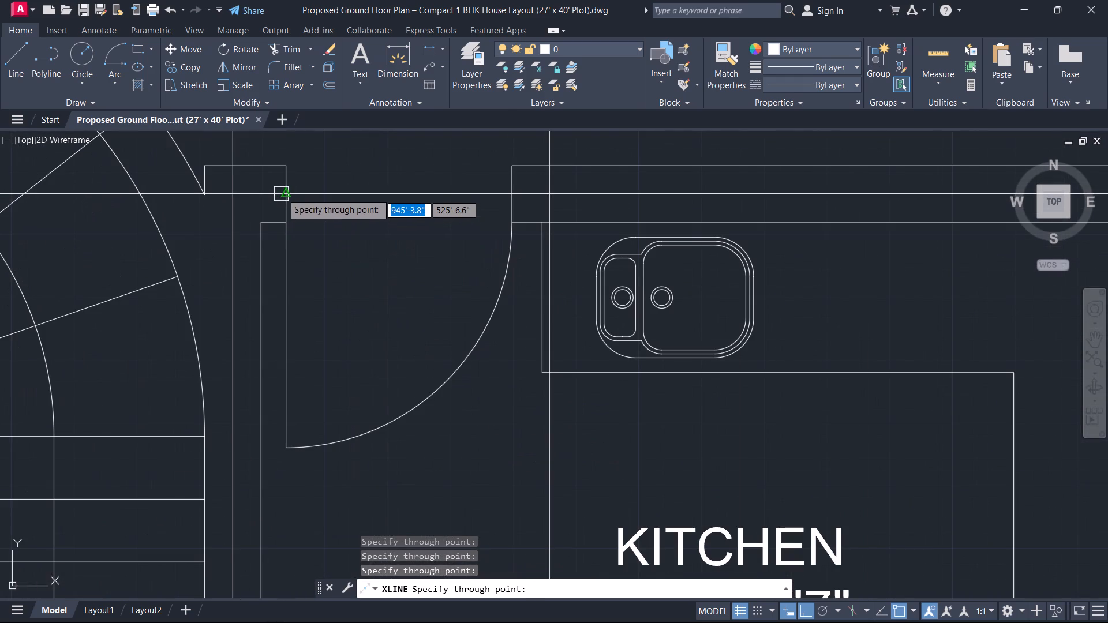
pyautogui.click(282, 193)
pyautogui.scroll(-4, 269, 224)
pyautogui.moveTo(242, 256); pyautogui.dragTo(302, 245, button='middle')
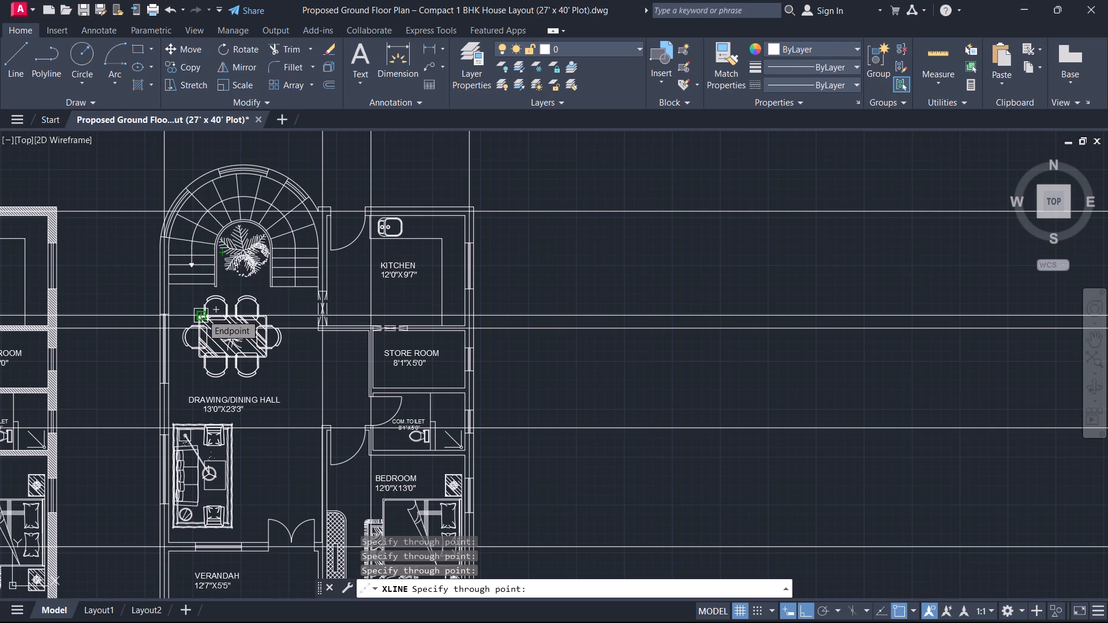
pyautogui.press('space')
pyautogui.moveTo(392, 426); pyautogui.dragTo(400, 323, button='middle')
pyautogui.scroll(1, 398, 353)
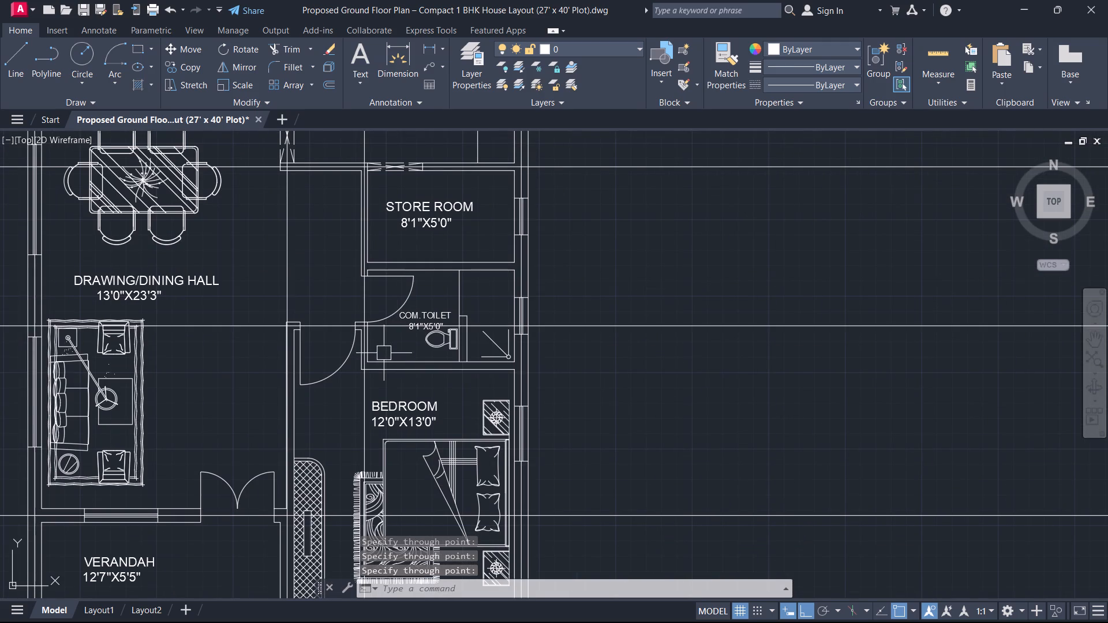
# Draw a short vertical helper line across the thickness of the wall between the common toilet and the bedroom.
pyautogui.scroll(2, 406, 369)
pyautogui.press('l')
pyautogui.press('space')
pyautogui.click(456, 350)
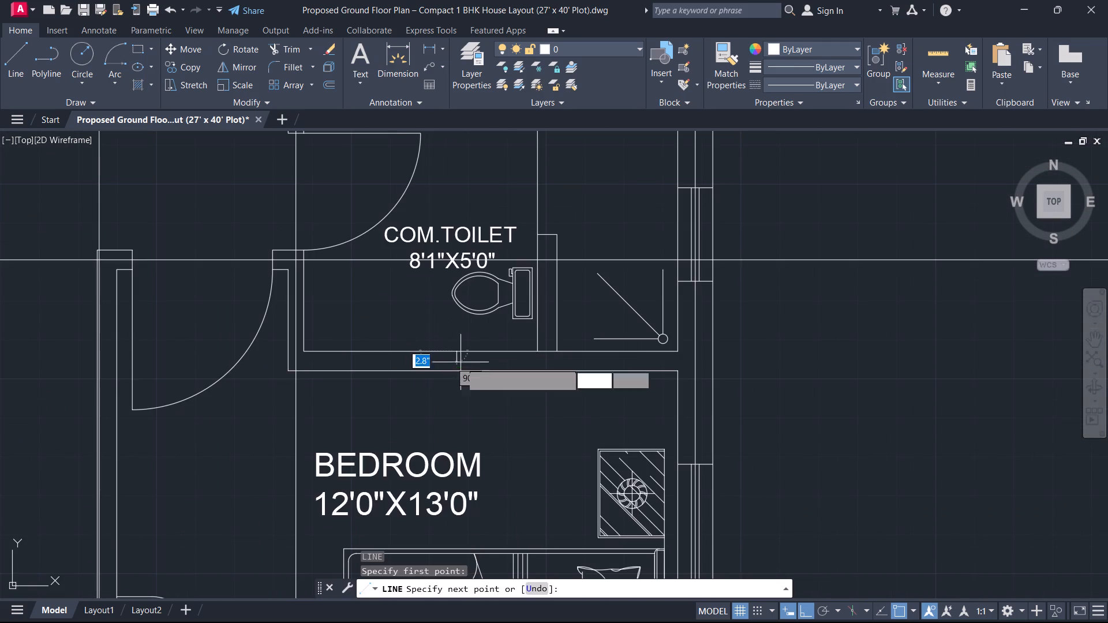
pyautogui.click(461, 372)
pyautogui.press('Escape')
# Draw a short vertical helper line across the thickness of the wall between the store room and the common toilet.
pyautogui.moveTo(466, 322); pyautogui.dragTo(451, 513, button='middle')
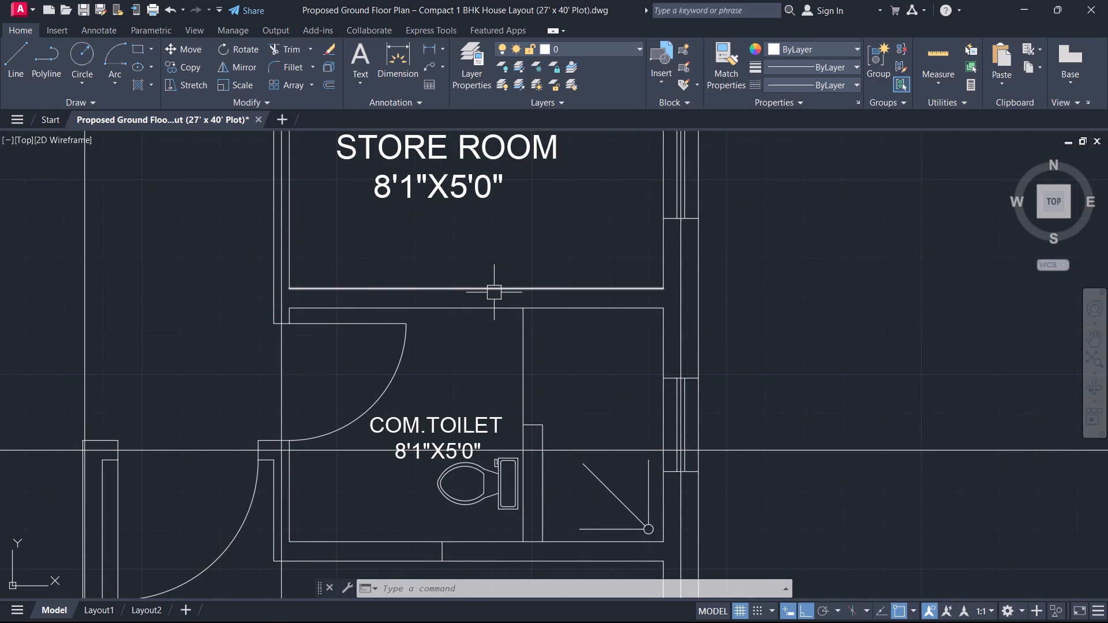
pyautogui.write('L')
pyautogui.press('space')
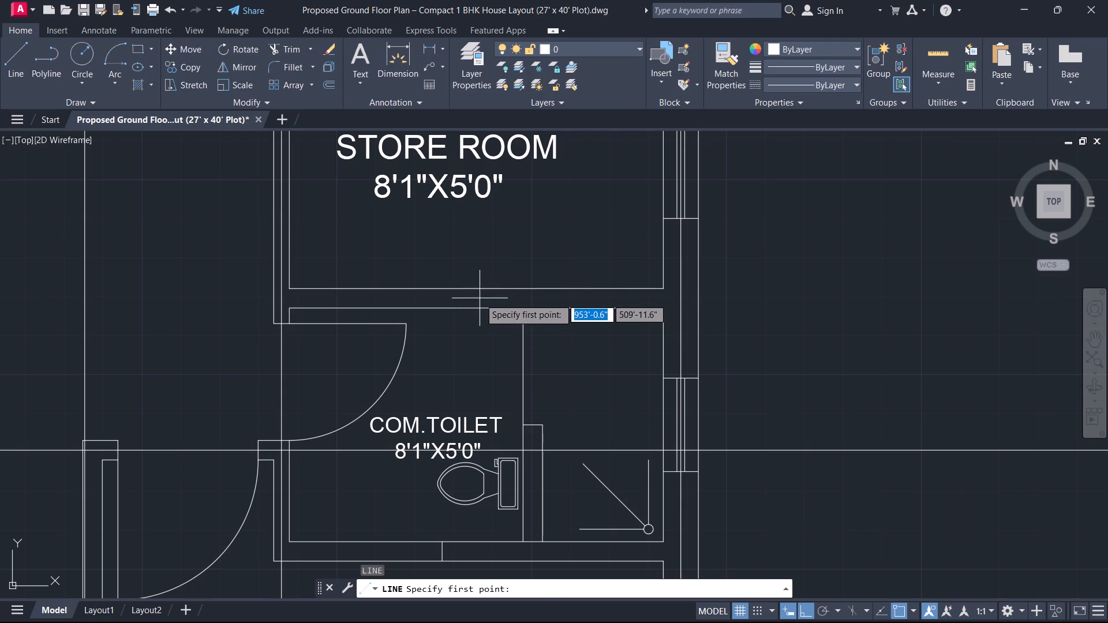
pyautogui.click(488, 287)
pyautogui.click(490, 307)
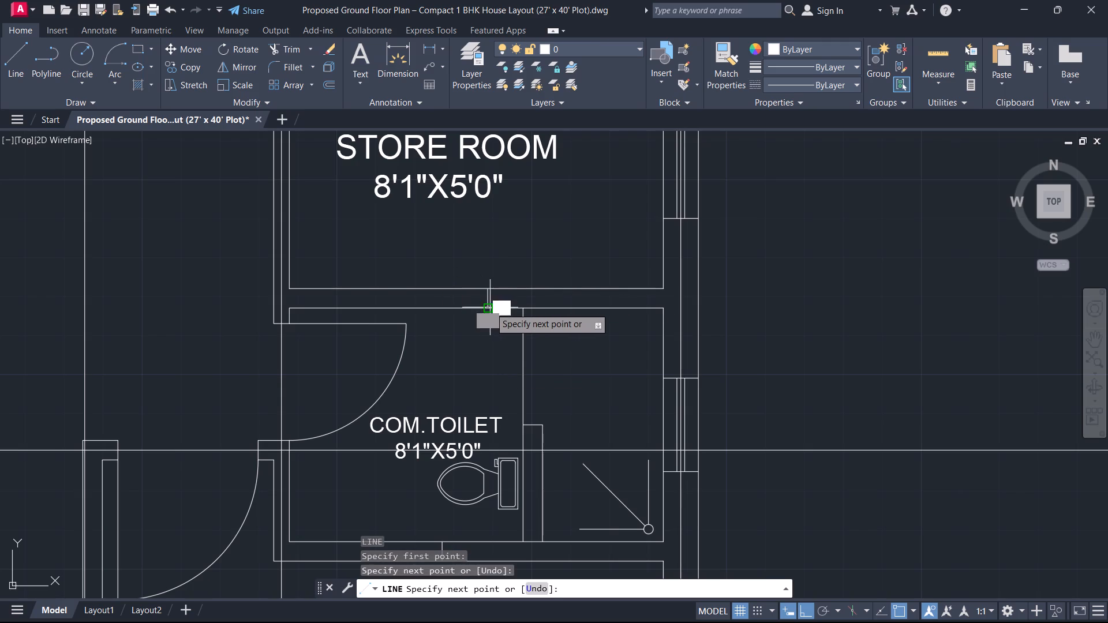
pyautogui.press('Escape')
# Add a horizontal construction line through the midpoint of the helper line in the toilet–bedroom wall.
pyautogui.scroll(-3, 482, 343)
pyautogui.moveTo(482, 343); pyautogui.dragTo(481, 377, button='middle')
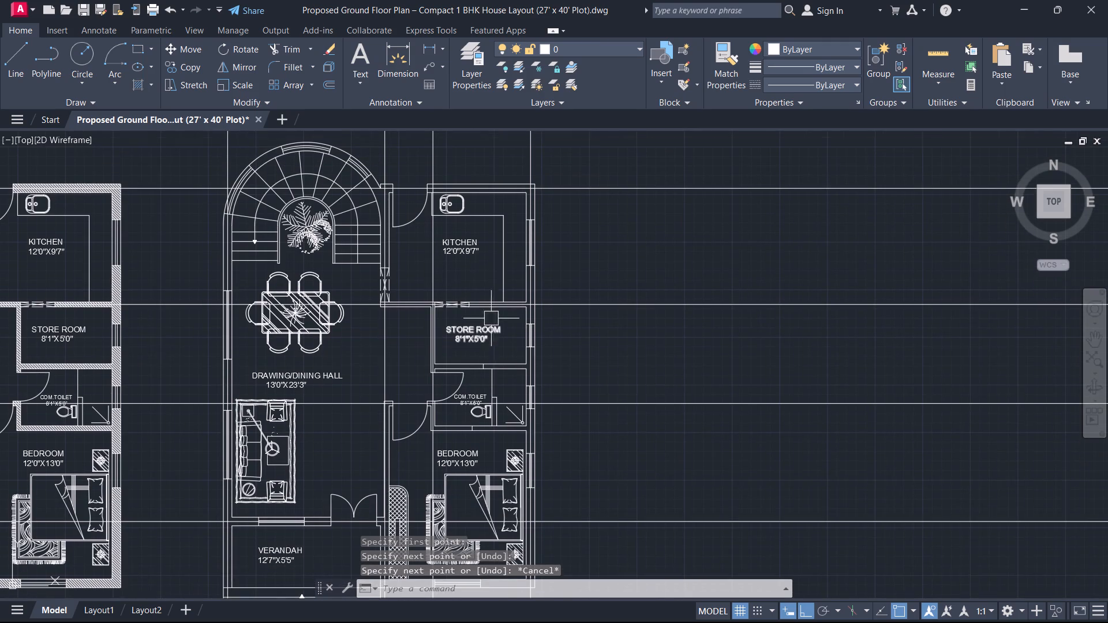
pyautogui.moveTo(448, 378); pyautogui.dragTo(482, 295, button='middle')
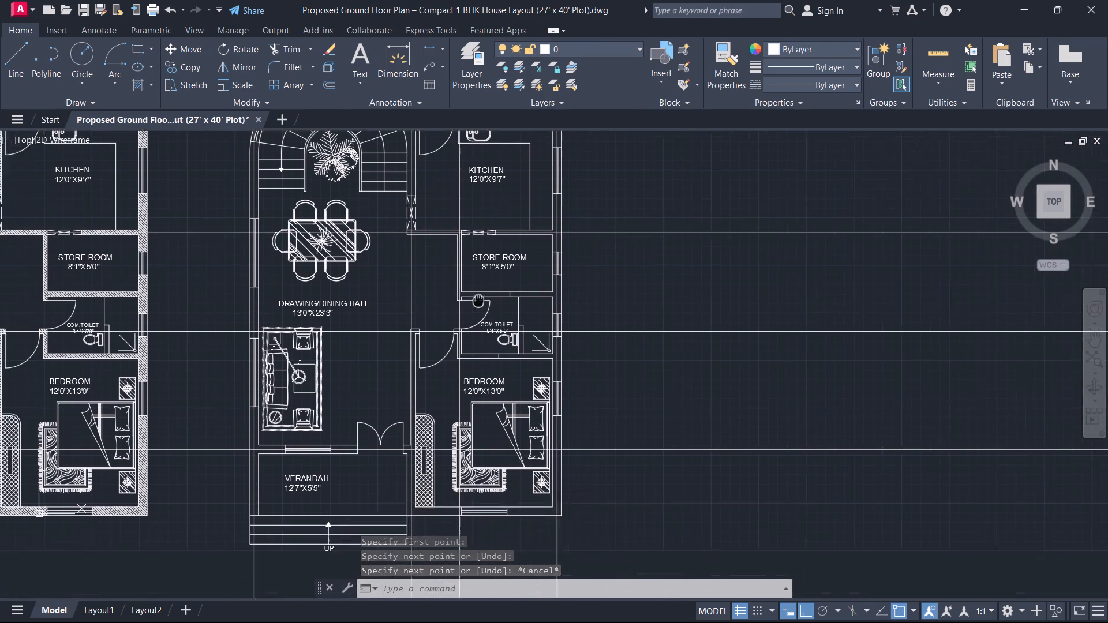
pyautogui.moveTo(482, 295); pyautogui.dragTo(492, 277, button='middle')
pyautogui.scroll(1, 485, 320)
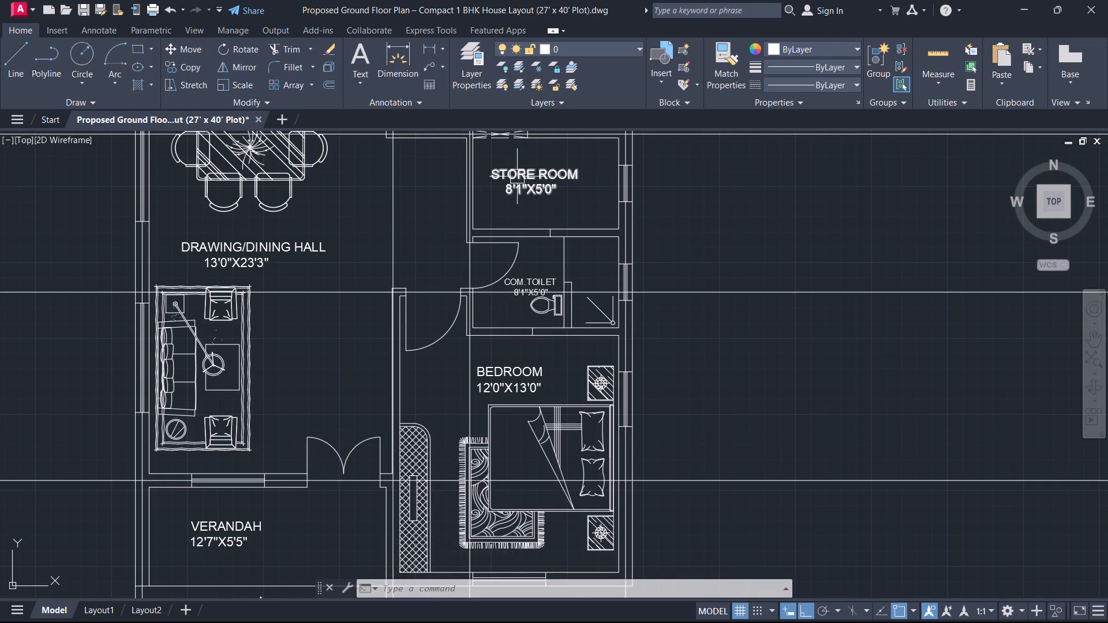
pyautogui.write('XL')
pyautogui.press('space')
pyautogui.write('H')
pyautogui.press('space')
pyautogui.scroll(2, 553, 291)
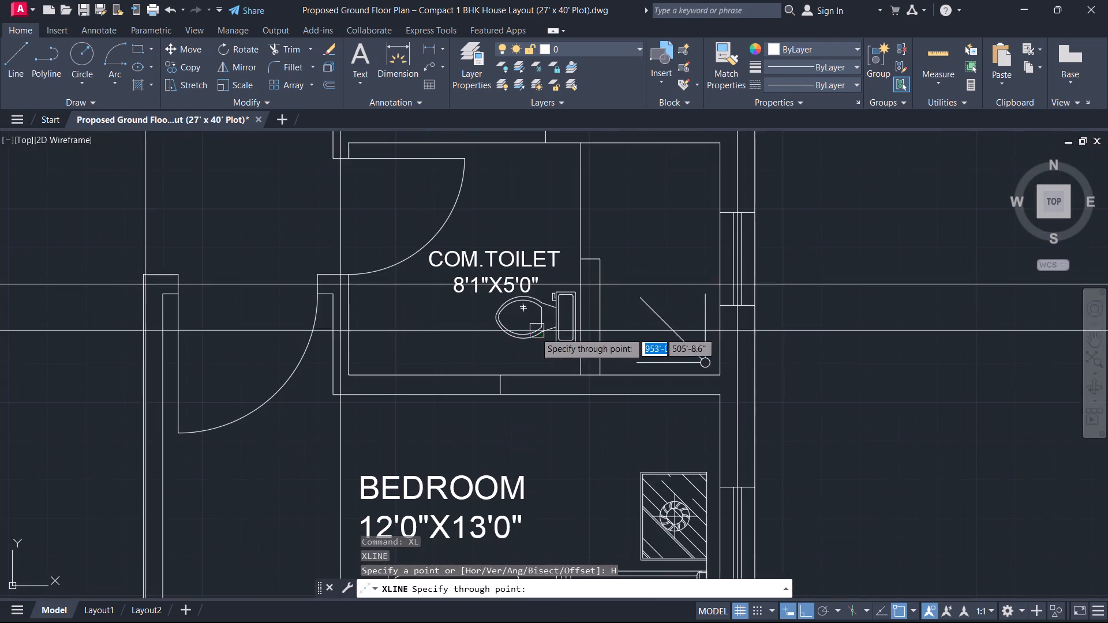
pyautogui.scroll(1, 525, 354)
pyautogui.moveTo(525, 354); pyautogui.dragTo(538, 213, button='middle')
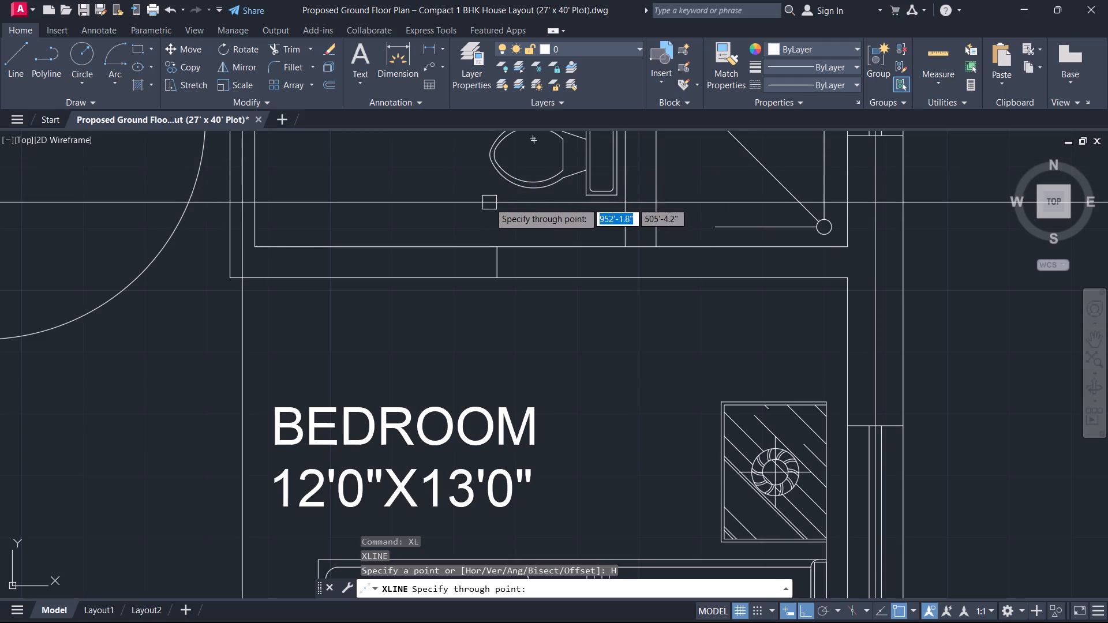
pyautogui.scroll(2, 495, 259)
pyautogui.click(500, 265)
# Add a horizontal construction line through the midpoint of the helper line in the store room–toilet wall.
pyautogui.scroll(-3, 526, 211)
pyautogui.moveTo(526, 208); pyautogui.dragTo(526, 209, button='middle')
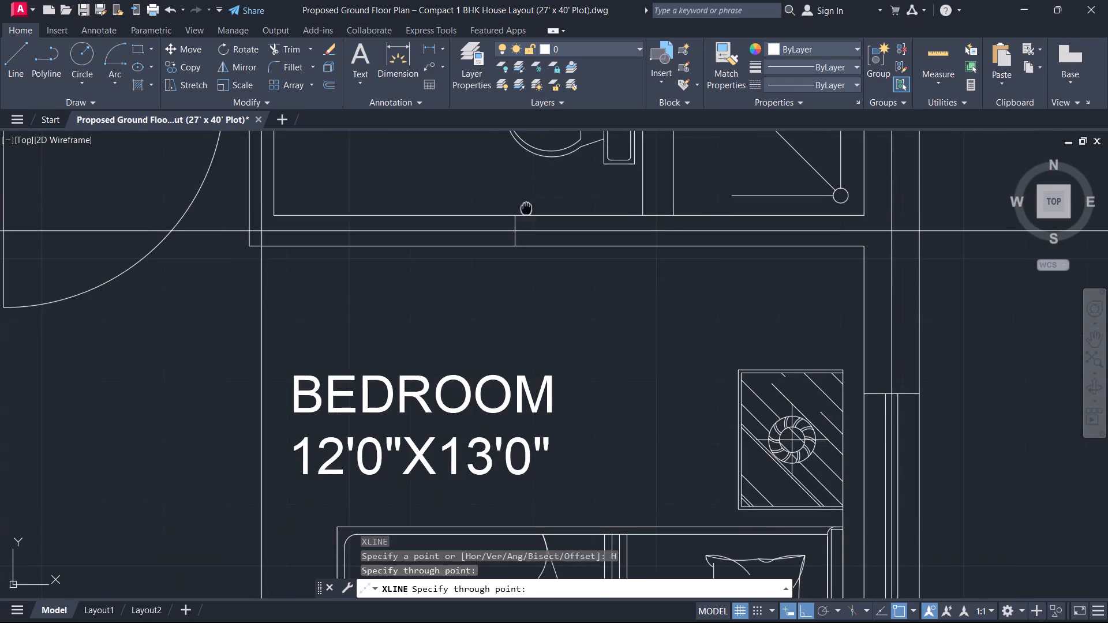
pyautogui.moveTo(526, 209); pyautogui.dragTo(495, 549, button='middle')
pyautogui.scroll(1, 563, 210)
pyautogui.moveTo(560, 164); pyautogui.dragTo(529, 362, button='middle')
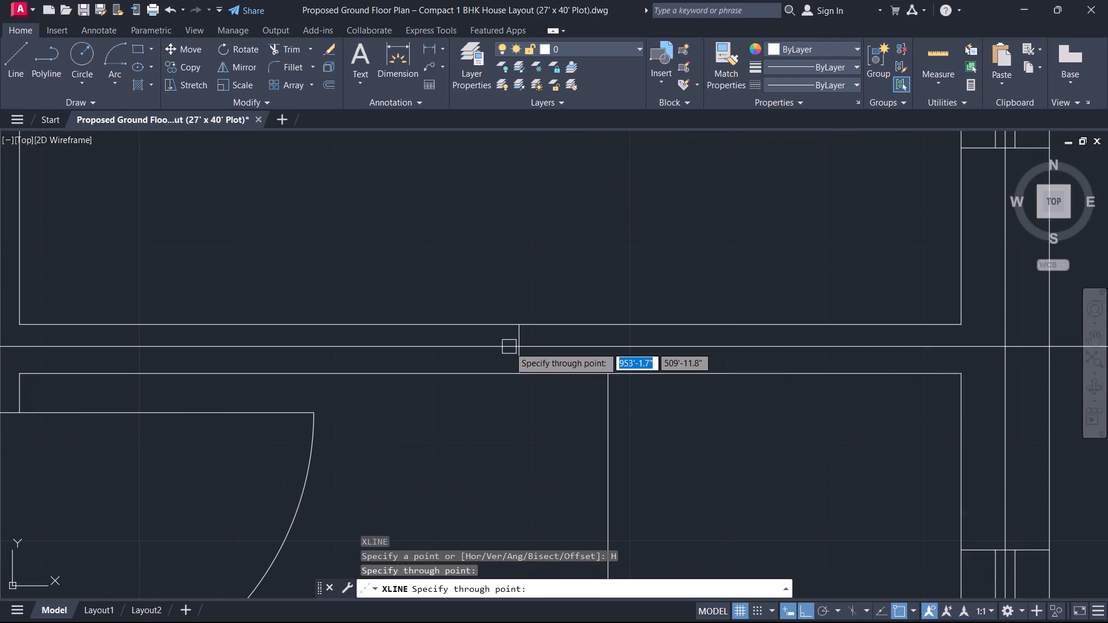
pyautogui.click(516, 351)
pyautogui.press('Escape')
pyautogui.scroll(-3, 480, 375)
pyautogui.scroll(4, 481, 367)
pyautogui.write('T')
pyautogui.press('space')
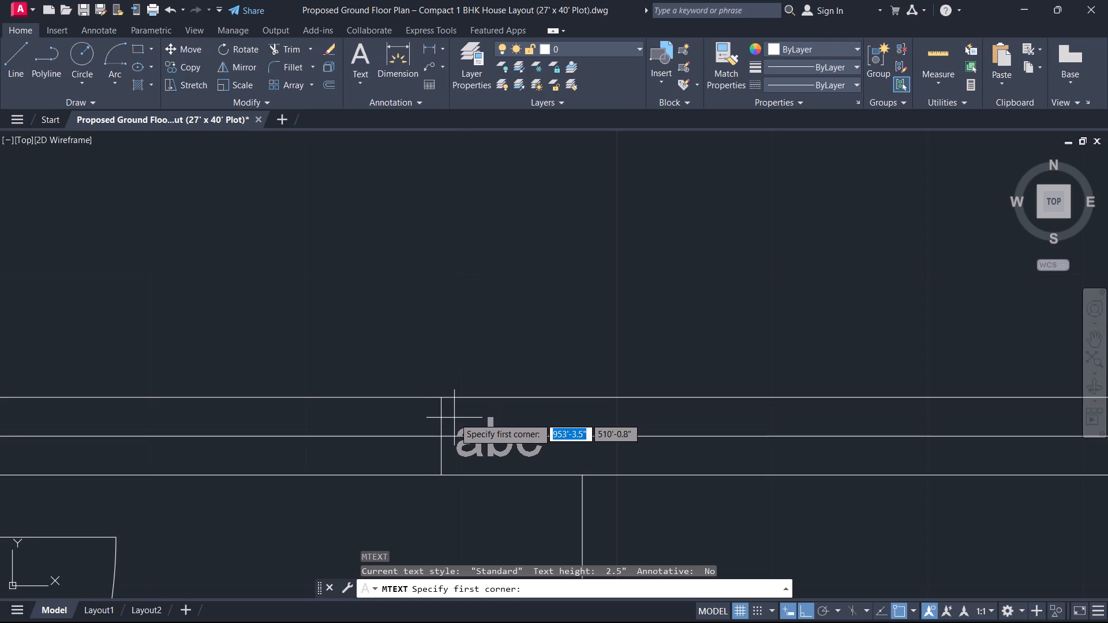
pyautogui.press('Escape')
# Erase both short helper lines, in the store room–toilet wall and in the toilet–bedroom wall.
pyautogui.click(452, 421)
pyautogui.click(415, 419)
pyautogui.scroll(-3, 420, 472)
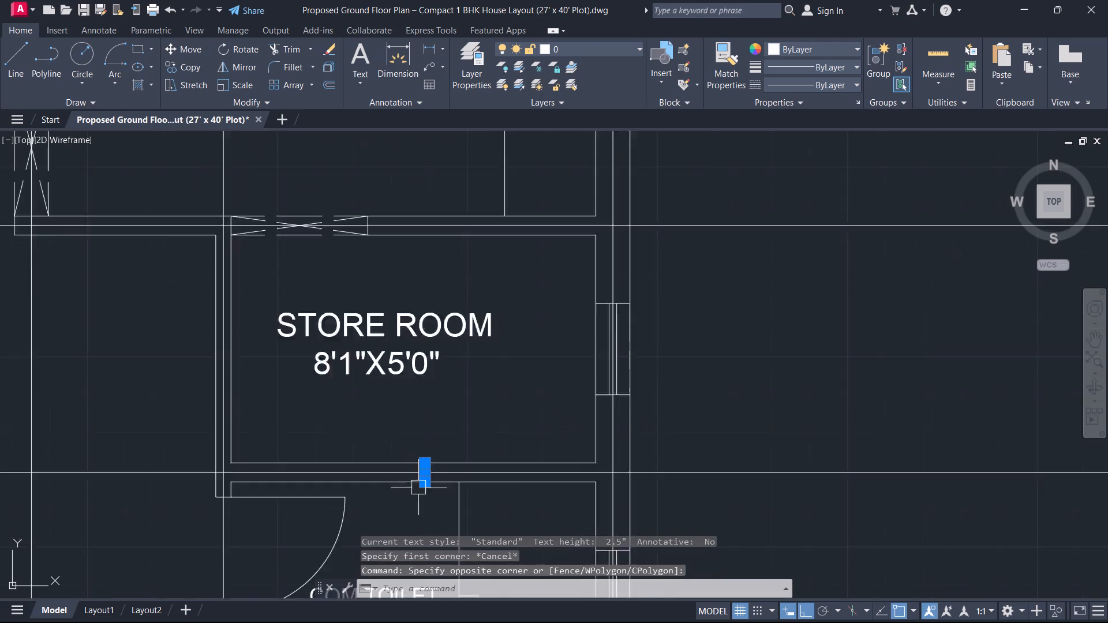
pyautogui.scroll(-1, 418, 487)
pyautogui.moveTo(415, 488); pyautogui.dragTo(519, 247, button='middle')
pyautogui.scroll(4, 516, 363)
pyautogui.click(486, 407)
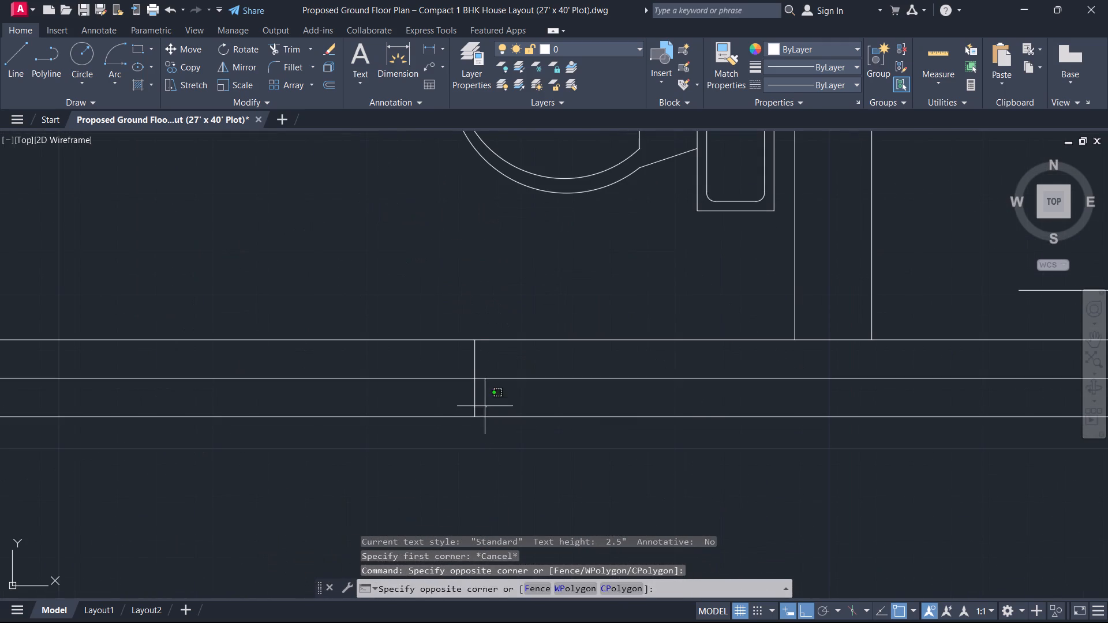
pyautogui.click(457, 404)
pyautogui.press('Delete')
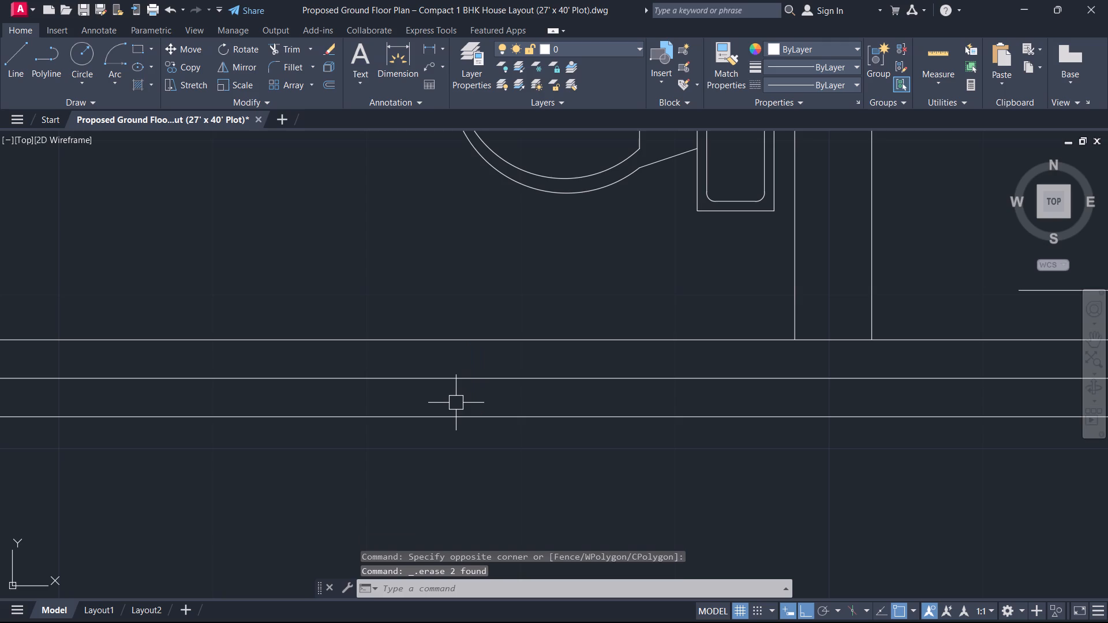
# Trim the horizontal construction lines in the gap between the hatched plan and the unhatched copy with a fence.
pyautogui.scroll(-3, 456, 403)
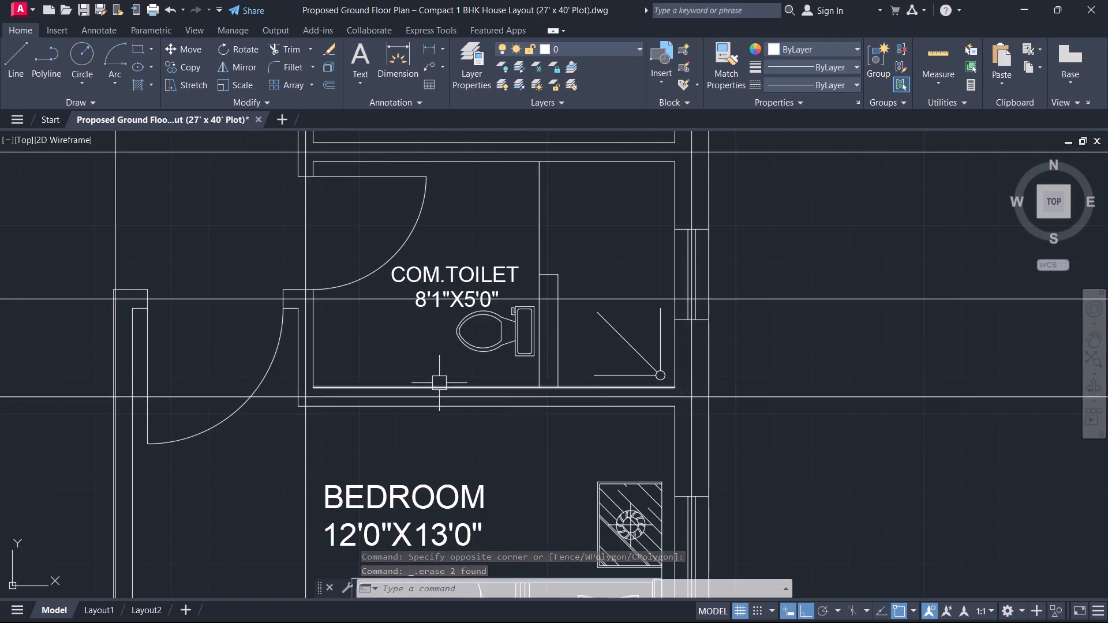
pyautogui.scroll(-3, 439, 383)
pyautogui.moveTo(412, 369); pyautogui.dragTo(540, 342, button='middle')
pyautogui.scroll(1, 518, 342)
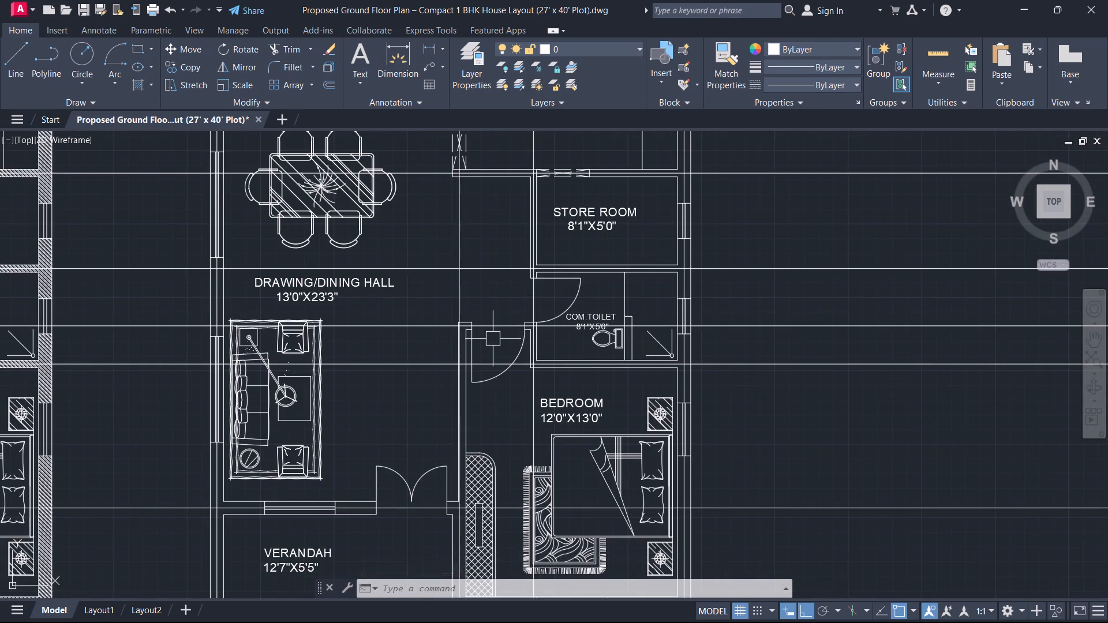
pyautogui.scroll(-2, 493, 339)
pyautogui.moveTo(377, 352); pyautogui.dragTo(452, 341, button='middle')
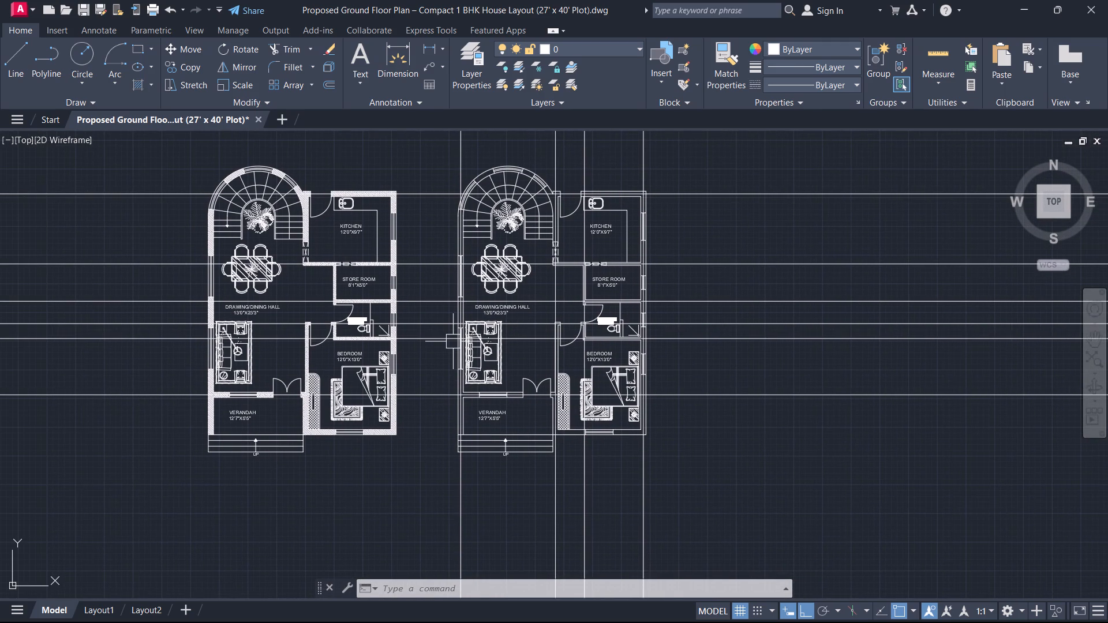
pyautogui.write('TR')
pyautogui.press('space')
pyautogui.moveTo(444, 487); pyautogui.dragTo(439, 477)
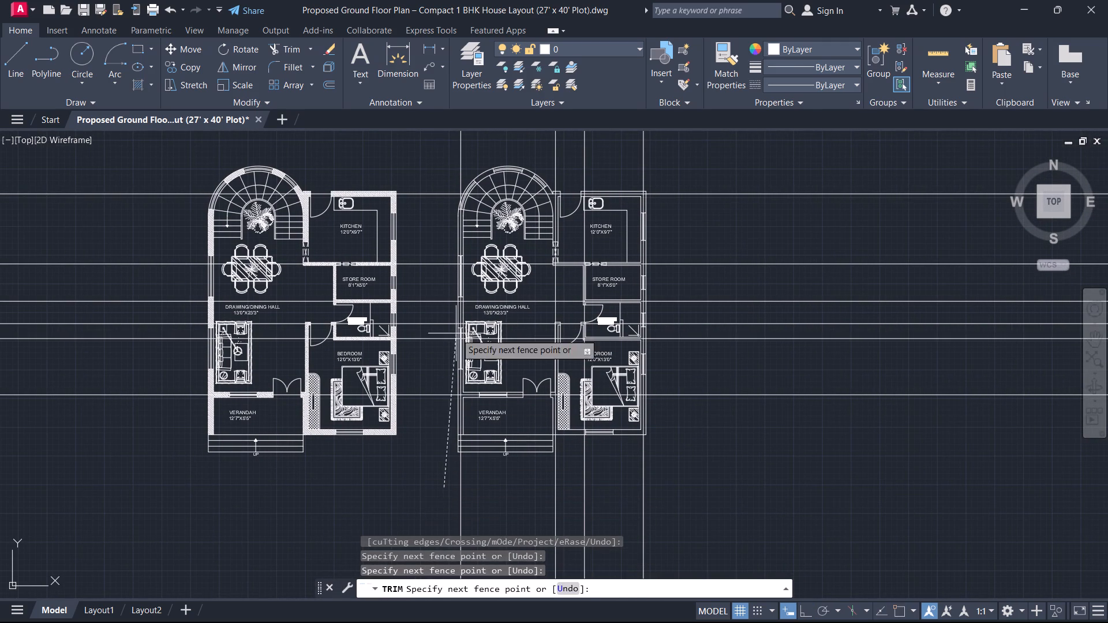
pyautogui.click(446, 164)
pyautogui.press('Escape')
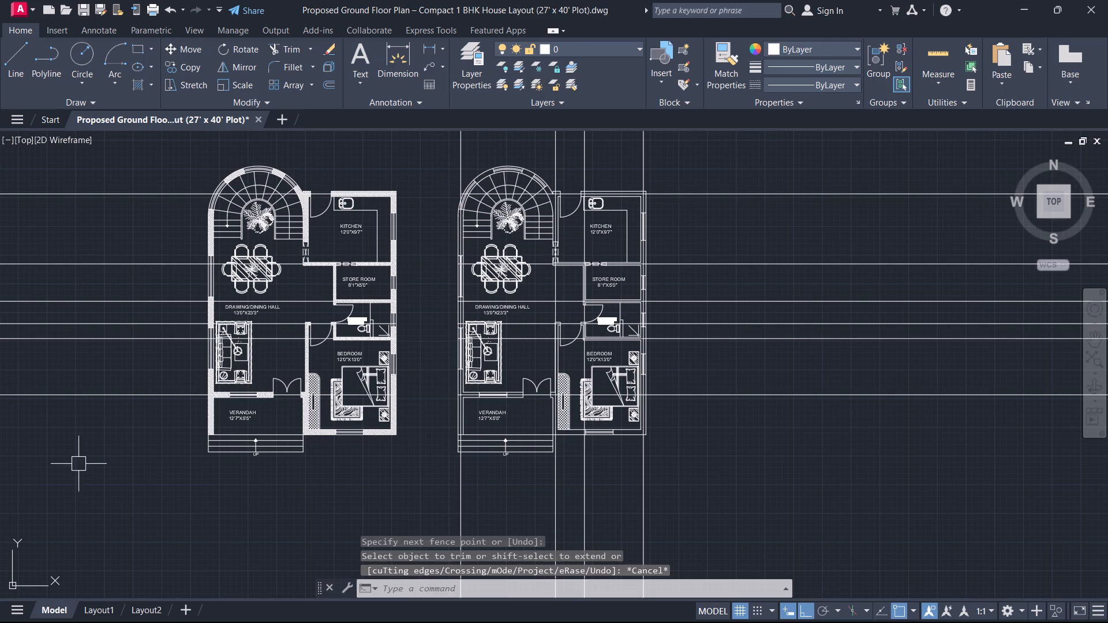
# Delete the six leftover horizontal construction line pieces that run across the hatched plan.
pyautogui.moveTo(83, 470); pyautogui.dragTo(73, 392)
pyautogui.click(23, 178)
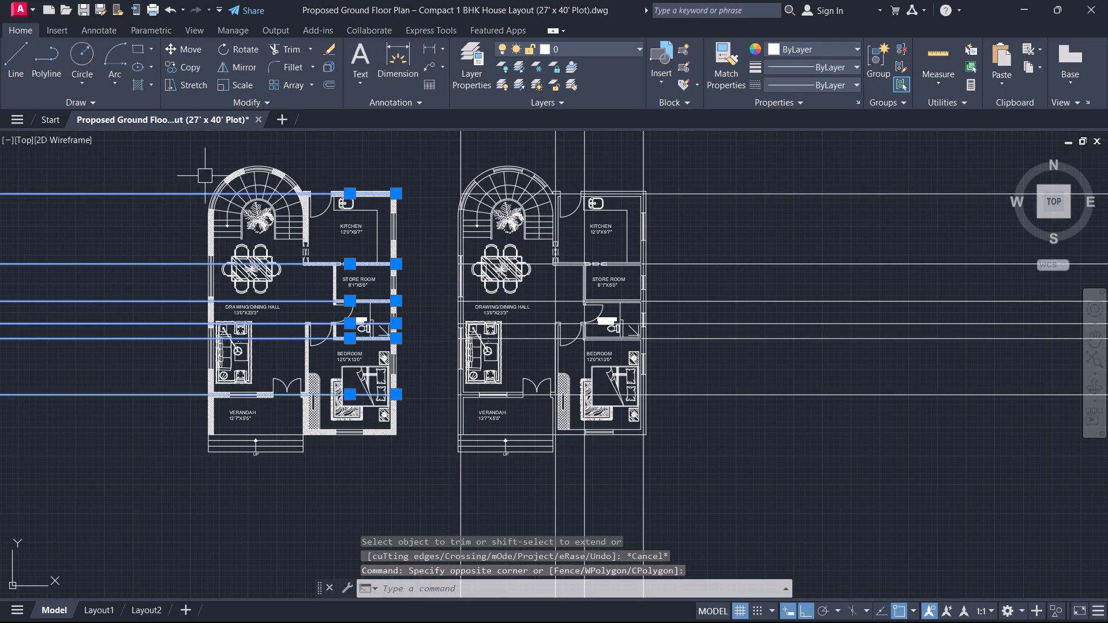
pyautogui.press('Delete')
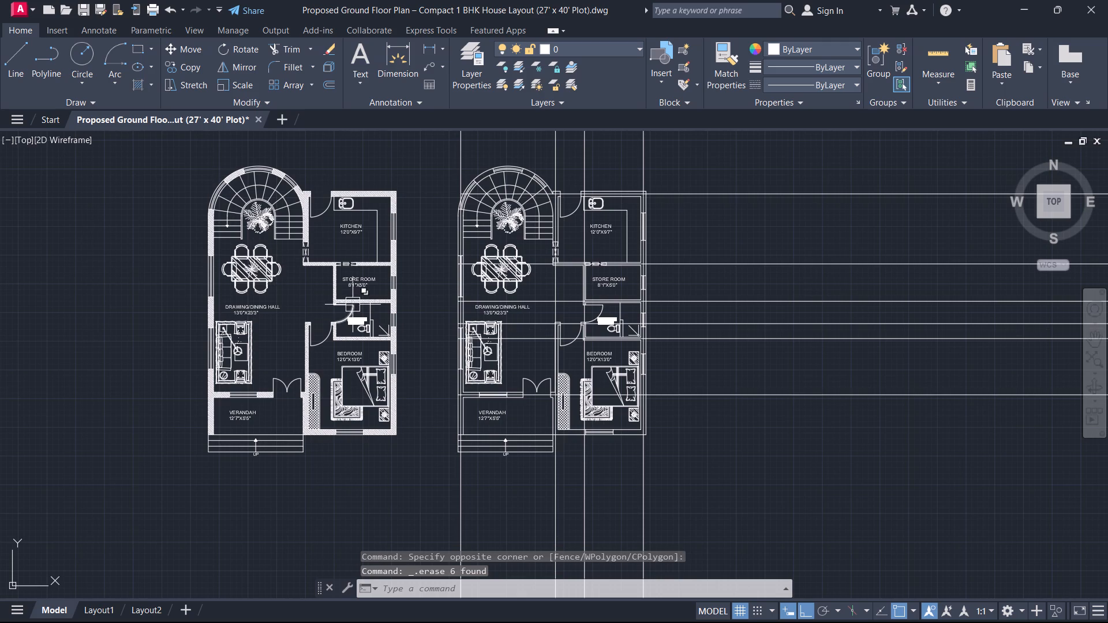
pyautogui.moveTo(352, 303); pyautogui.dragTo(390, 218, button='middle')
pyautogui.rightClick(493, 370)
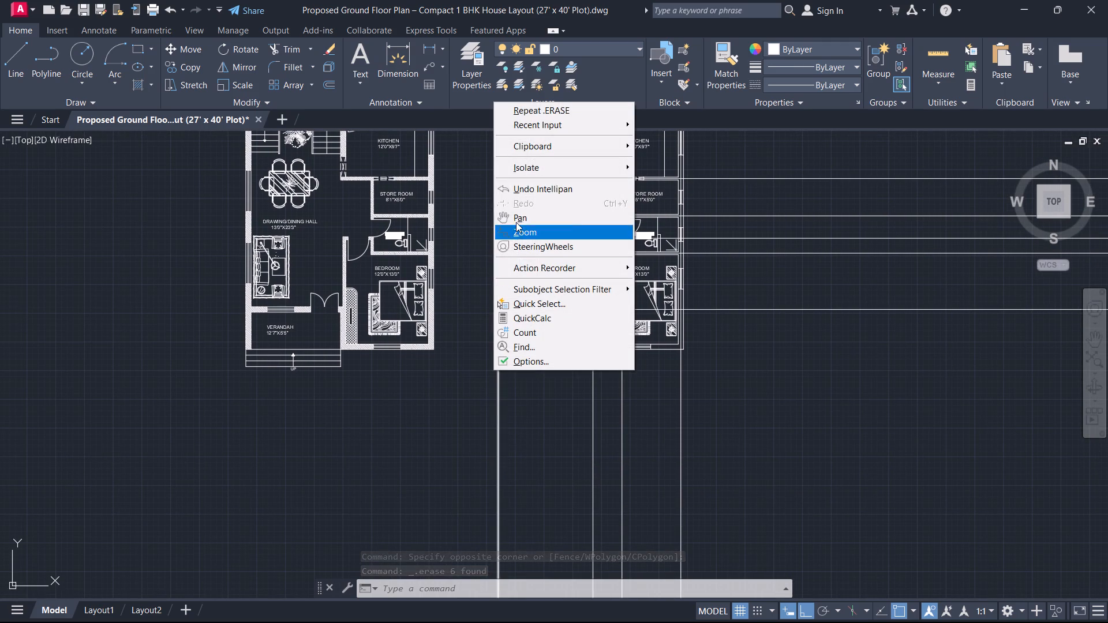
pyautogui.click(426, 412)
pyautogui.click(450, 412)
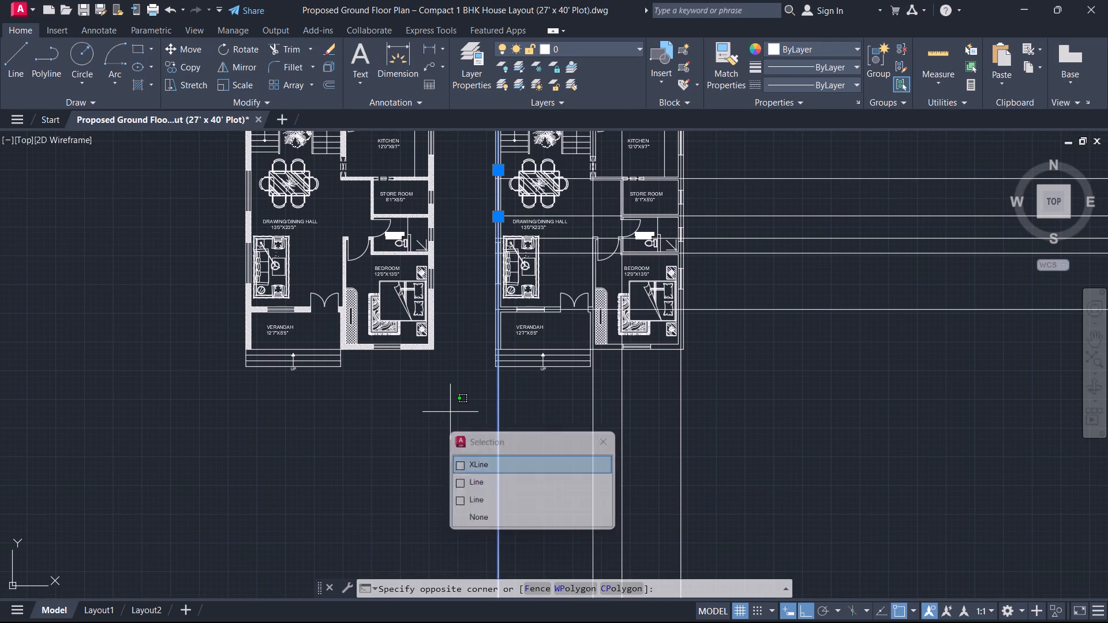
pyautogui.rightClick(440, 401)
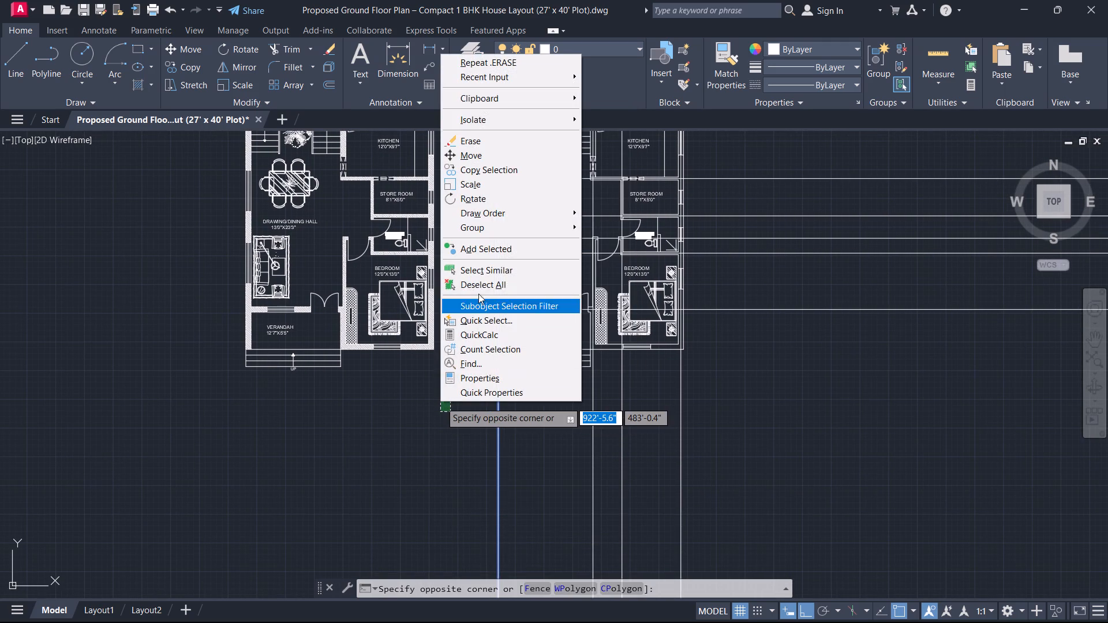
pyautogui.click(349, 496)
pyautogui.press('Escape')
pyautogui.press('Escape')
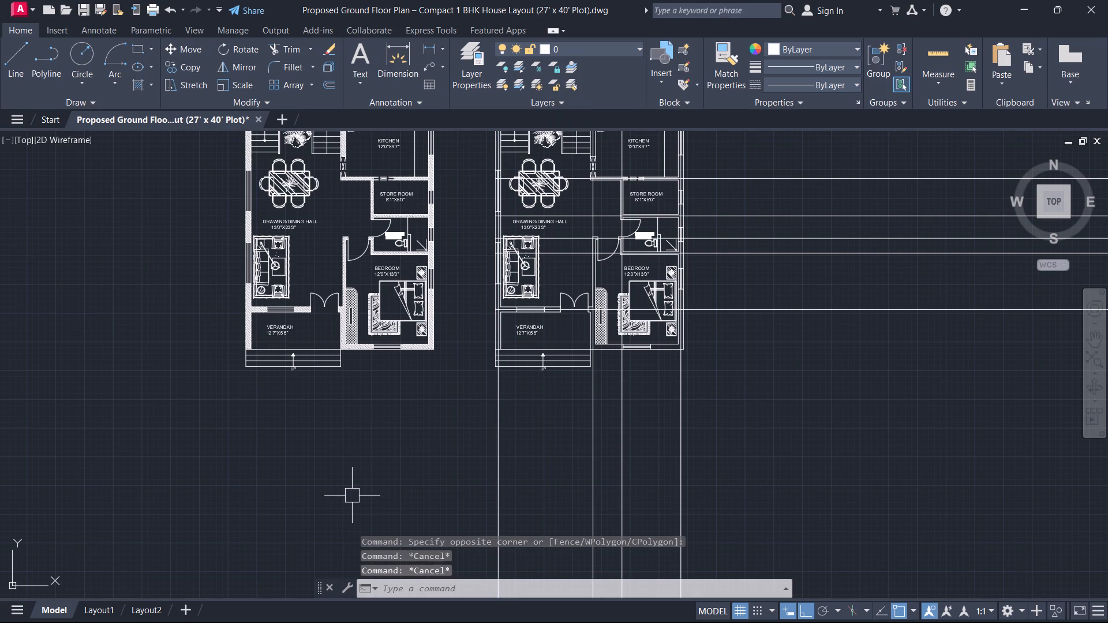
# Trim the vertical construction lines south of the unhatched copy with a fence.
pyautogui.rightClick(351, 477)
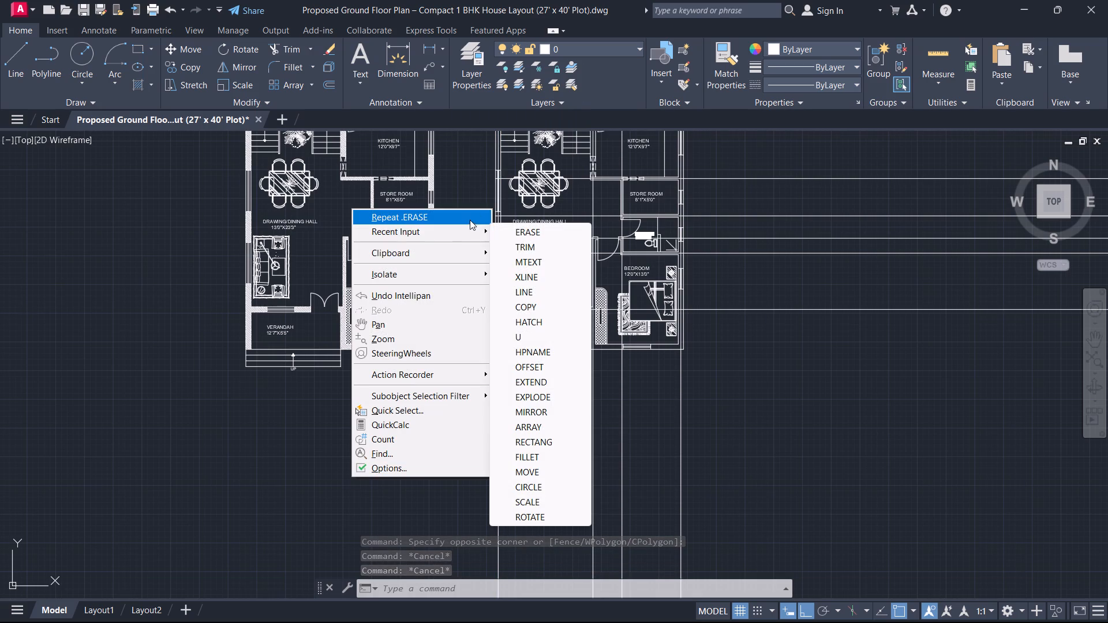
pyautogui.click(463, 224)
pyautogui.click(524, 249)
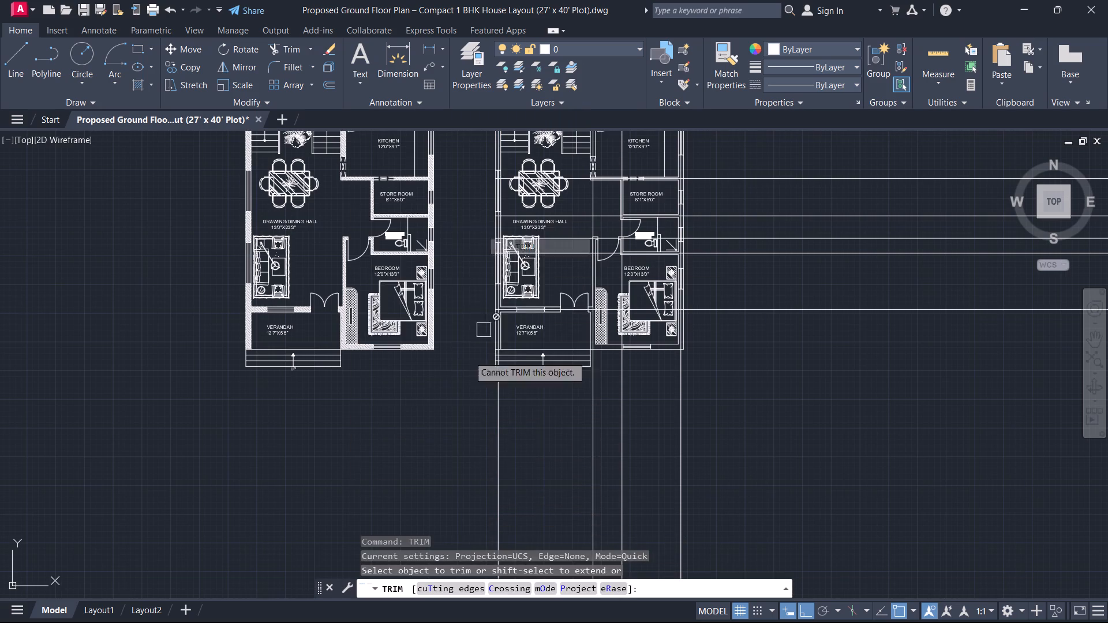
pyautogui.scroll(-2, 470, 371)
pyautogui.click(316, 445)
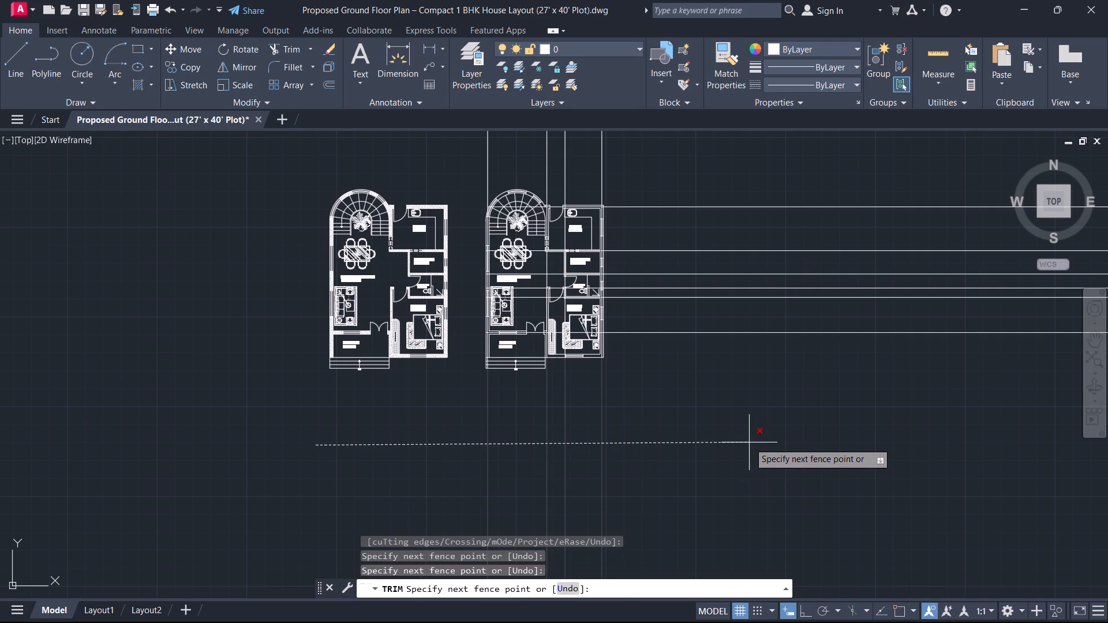
pyautogui.click(749, 442)
pyautogui.rightClick(639, 464)
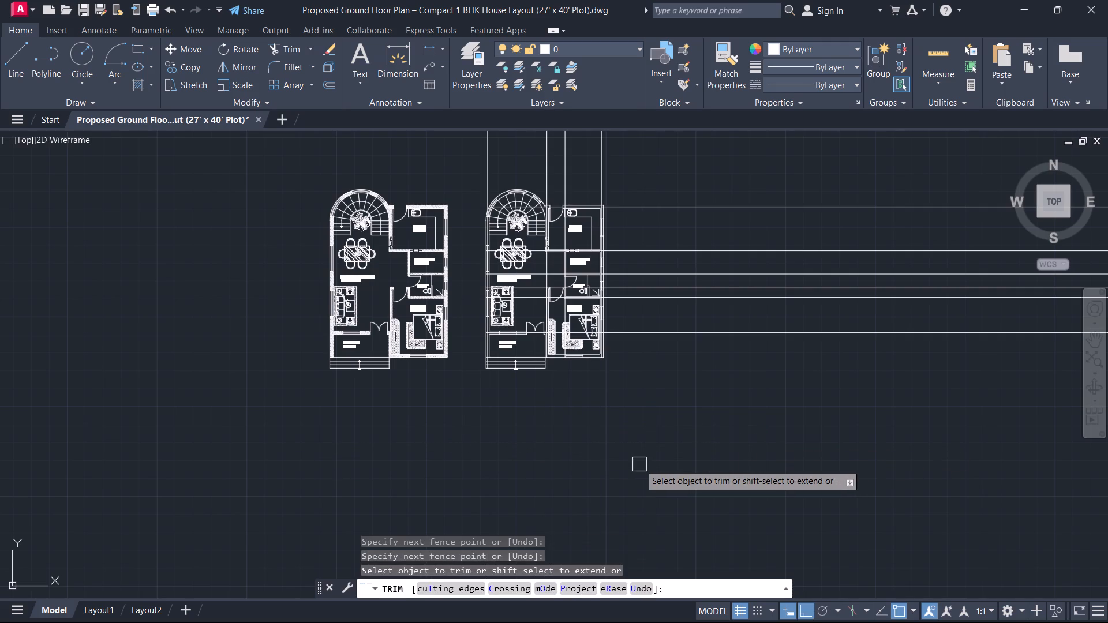
pyautogui.click(709, 291)
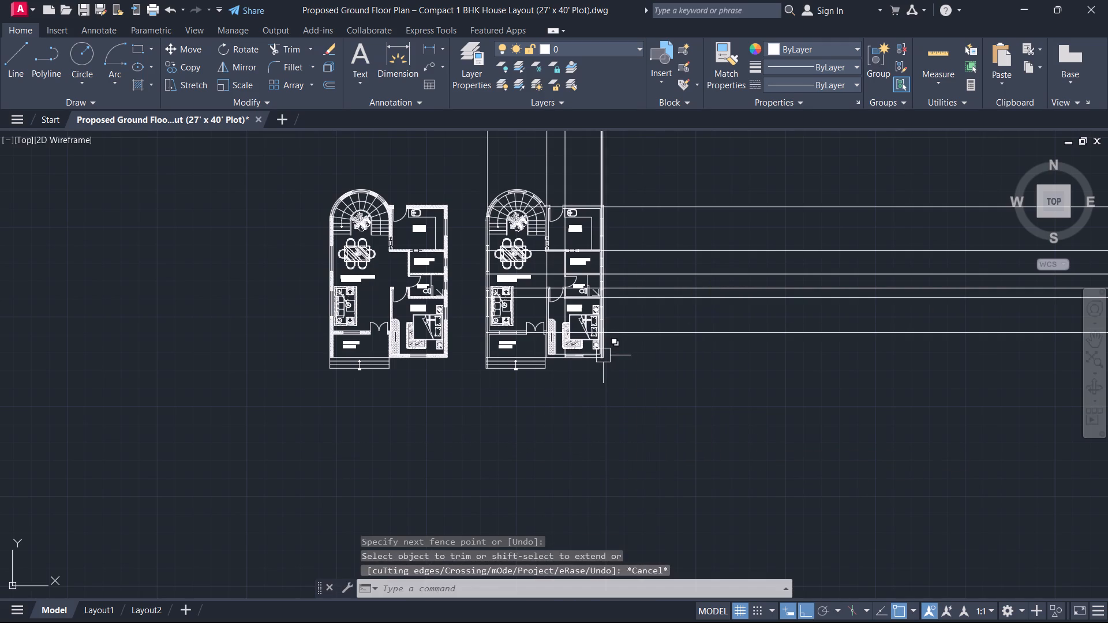
# Draw a vertical line just east of the unhatched copy, crossing all the horizontal construction lines.
pyautogui.write('L')
pyautogui.press('space')
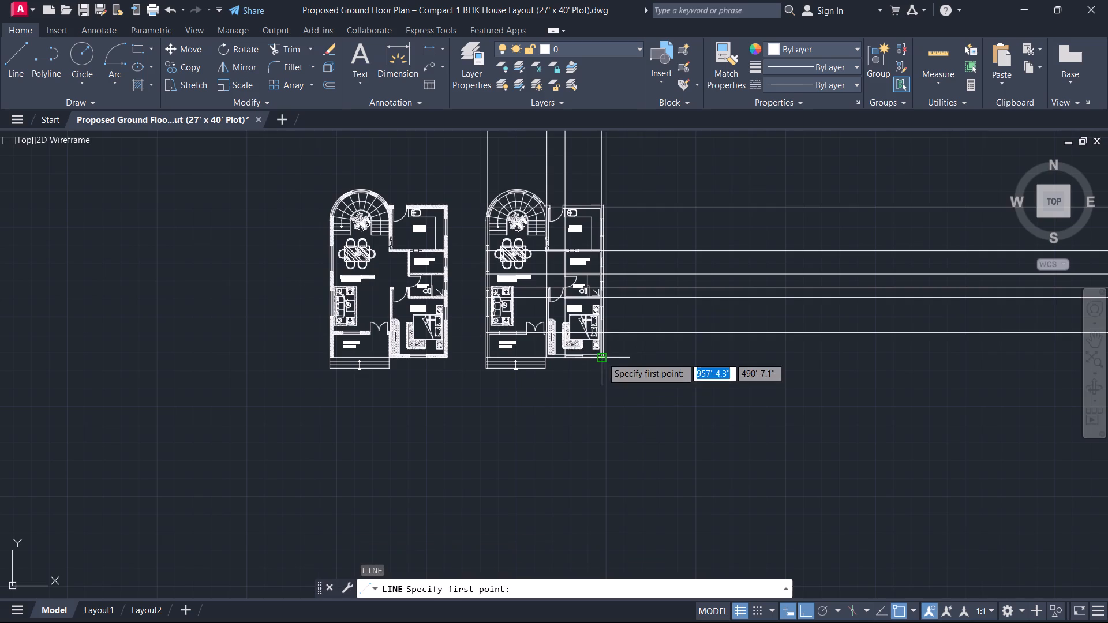
pyautogui.click(626, 170)
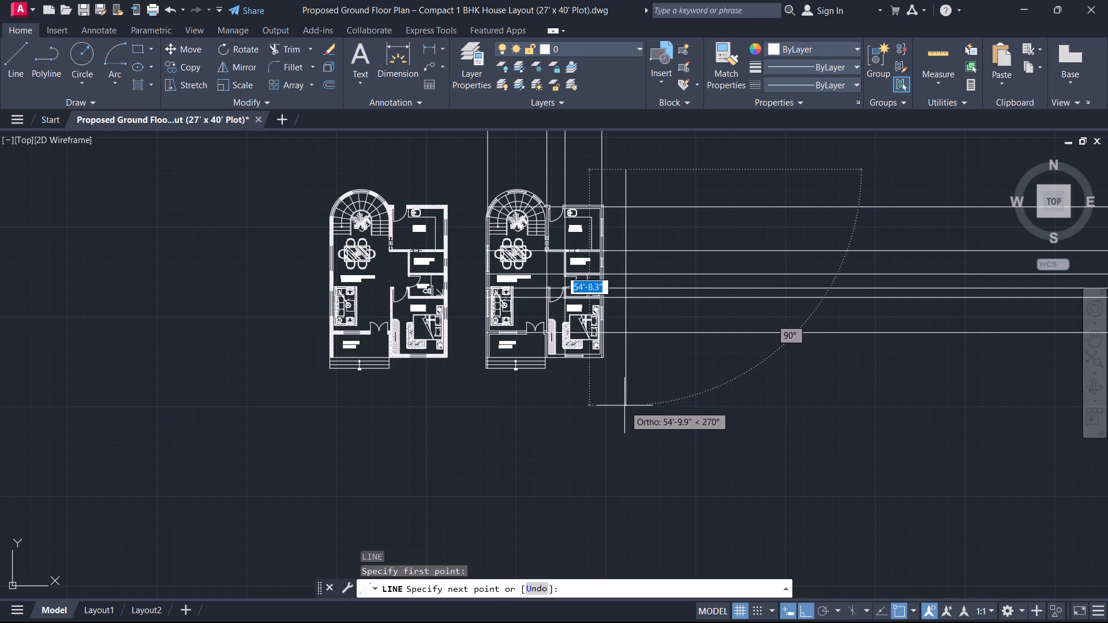
pyautogui.click(626, 390)
pyautogui.rightClick(626, 390)
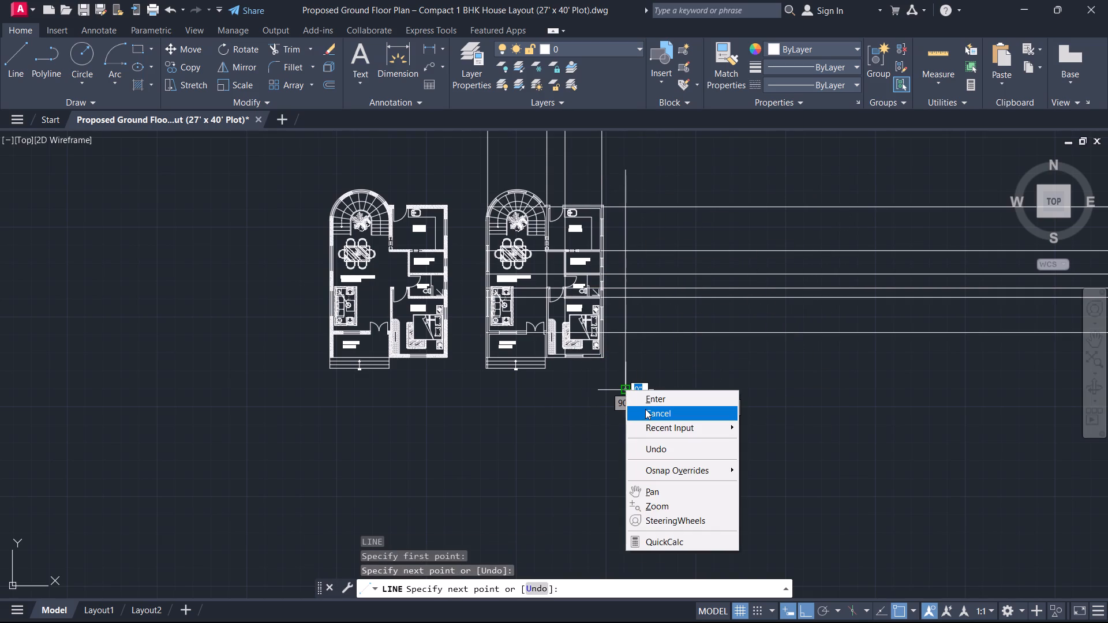
pyautogui.click(645, 409)
pyautogui.moveTo(643, 274); pyautogui.dragTo(669, 397, button='middle')
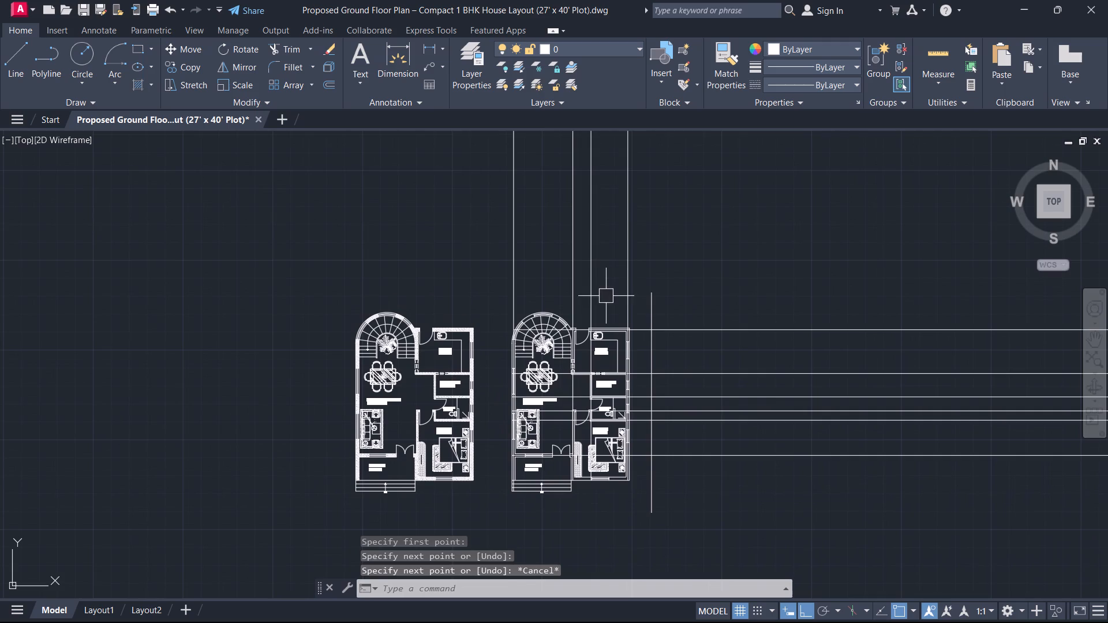
# Draw a horizontal line just north of the unhatched copy, crossing all four vertical construction lines.
pyautogui.rightClick(670, 279)
pyautogui.click(727, 285)
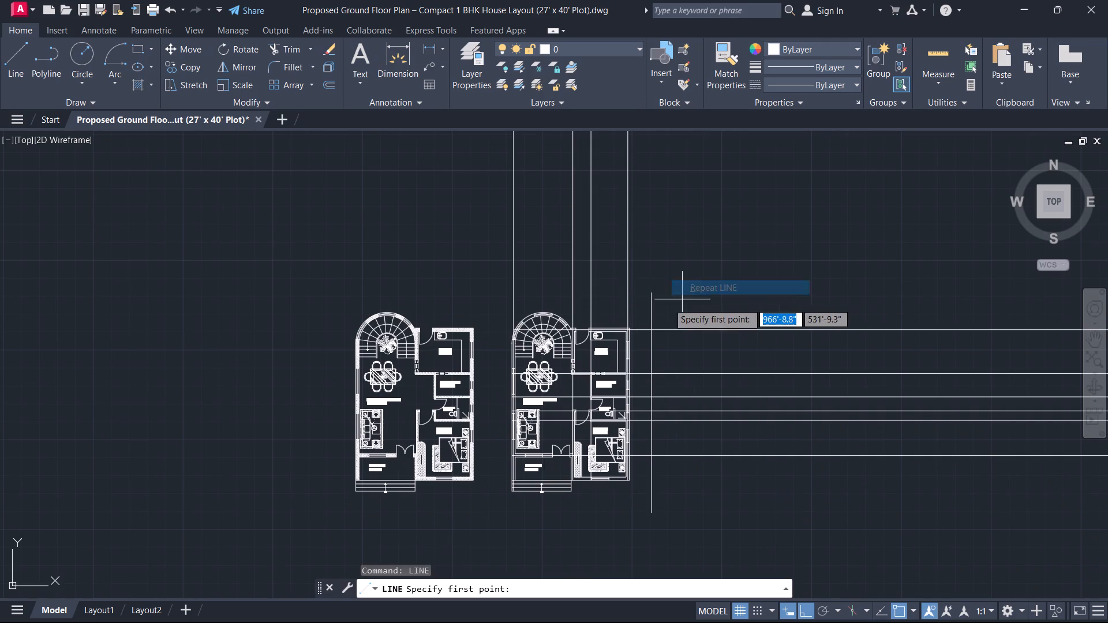
pyautogui.click(503, 282)
pyautogui.click(669, 273)
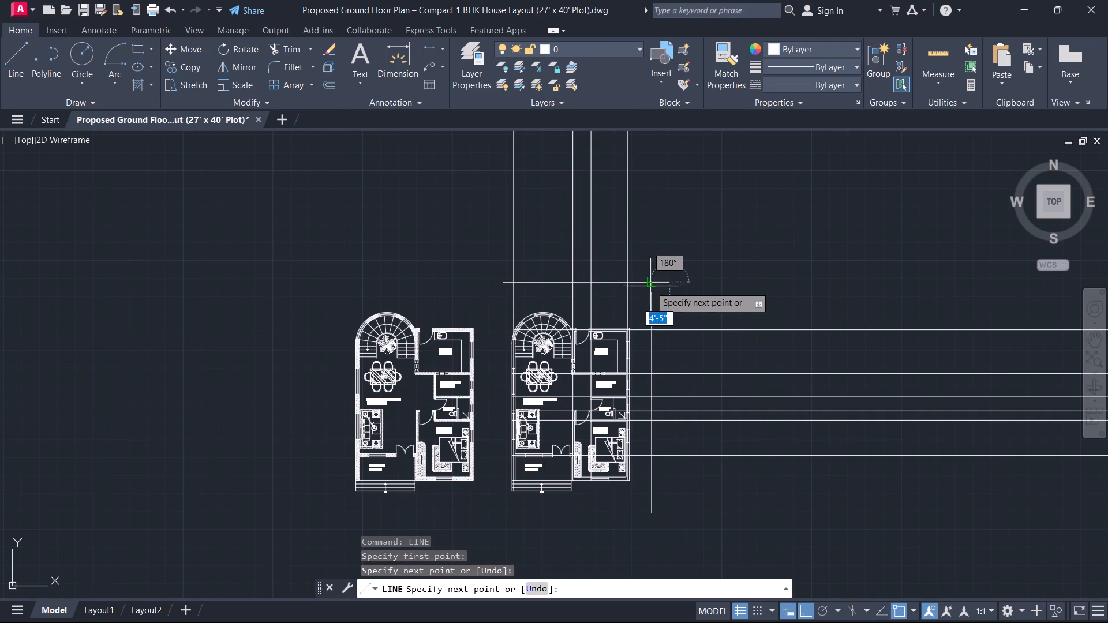
pyautogui.rightClick(650, 286)
pyautogui.click(662, 302)
# Trim the construction lines beyond the two boundary lines with fences, east of the vertical one and north of the horizontal one.
pyautogui.scroll(1, 658, 298)
pyautogui.rightClick(673, 277)
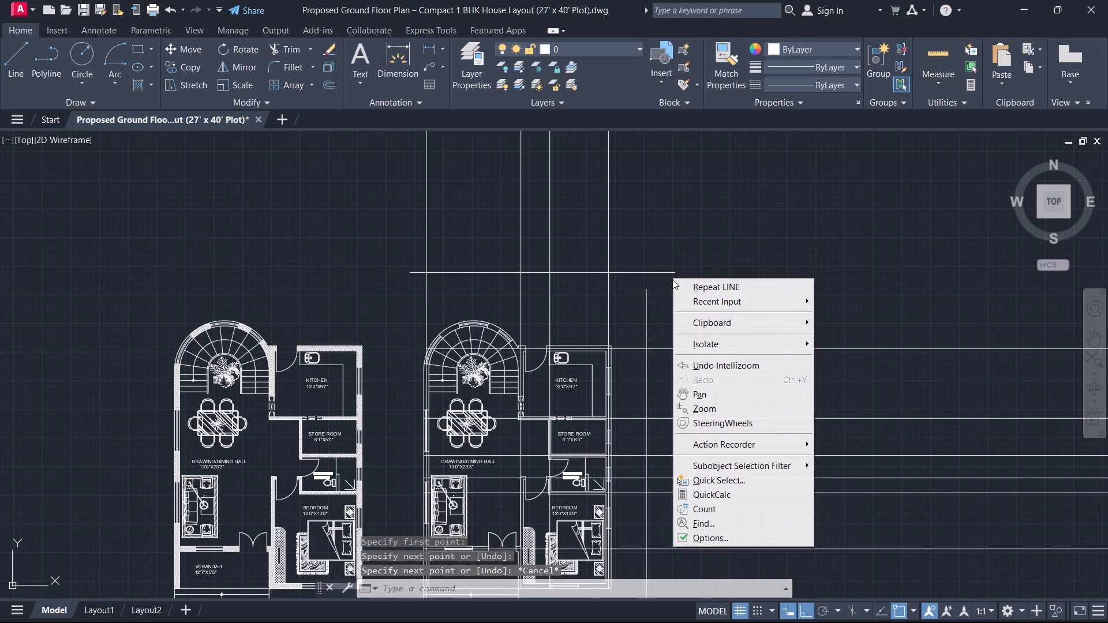
pyautogui.click(706, 307)
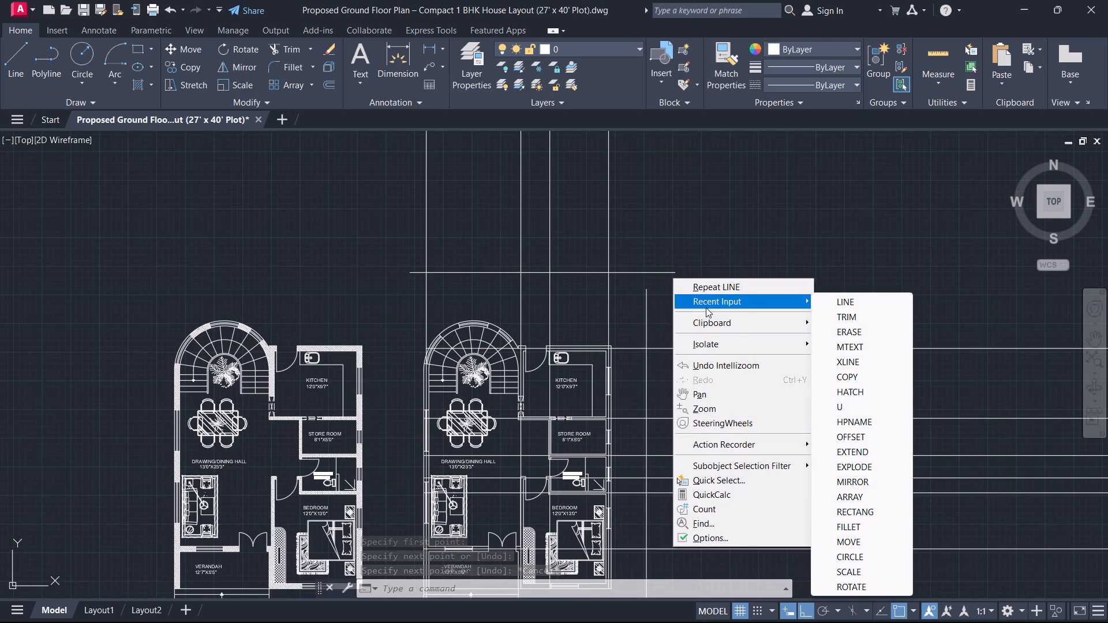
pyautogui.click(840, 317)
pyautogui.scroll(-1, 749, 374)
pyautogui.moveTo(733, 326); pyautogui.dragTo(733, 268, button='middle')
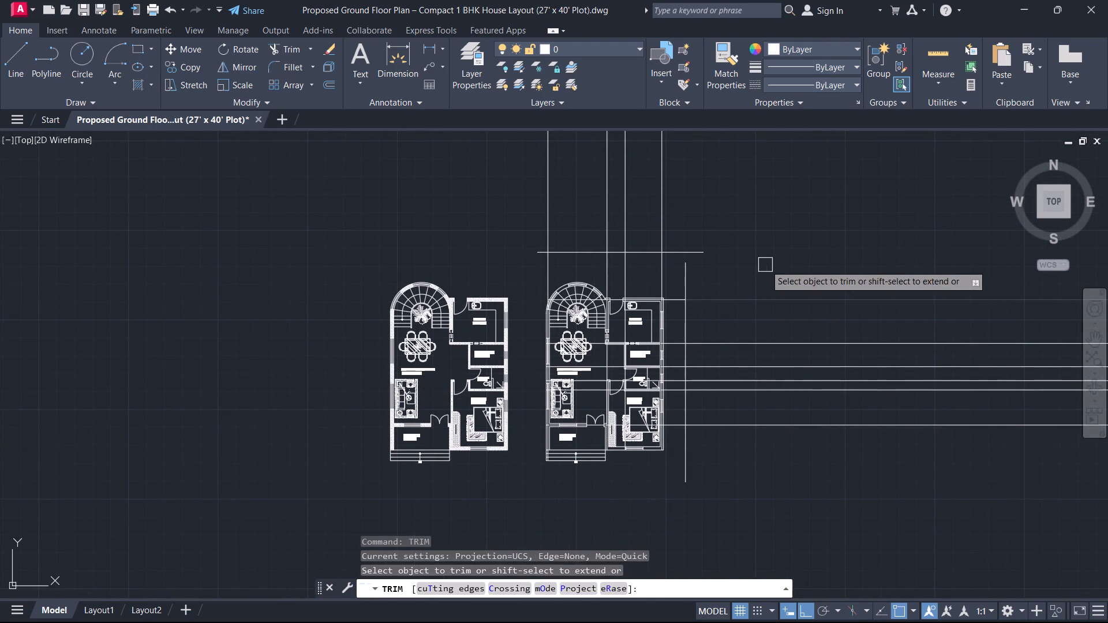
pyautogui.moveTo(765, 265); pyautogui.dragTo(766, 274)
pyautogui.click(762, 475)
pyautogui.click(754, 248)
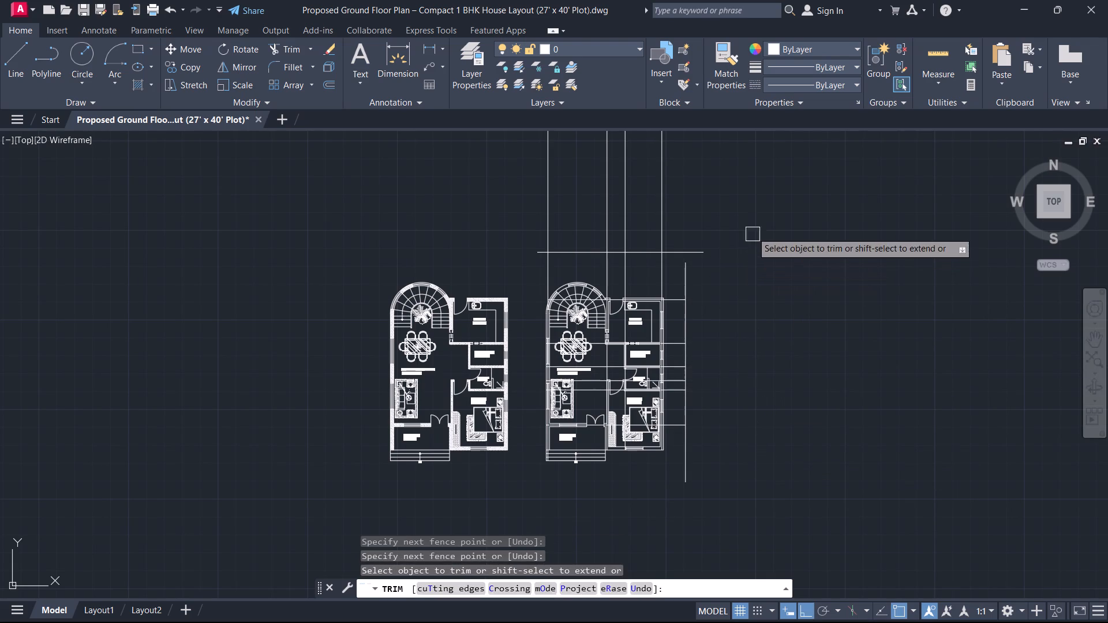
pyautogui.click(746, 204)
pyautogui.click(502, 207)
# Trim away the part of the horizontal boundary line west of the second vertical construction line.
pyautogui.middleClick(621, 252)
pyautogui.scroll(2, 621, 252)
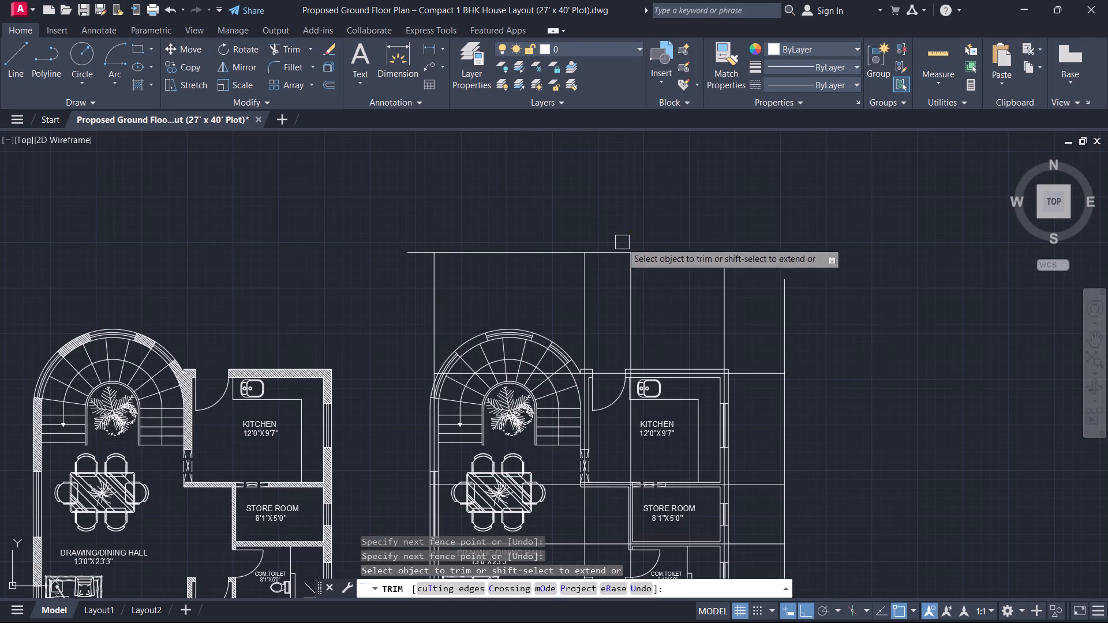
pyautogui.click(543, 250)
pyautogui.click(407, 255)
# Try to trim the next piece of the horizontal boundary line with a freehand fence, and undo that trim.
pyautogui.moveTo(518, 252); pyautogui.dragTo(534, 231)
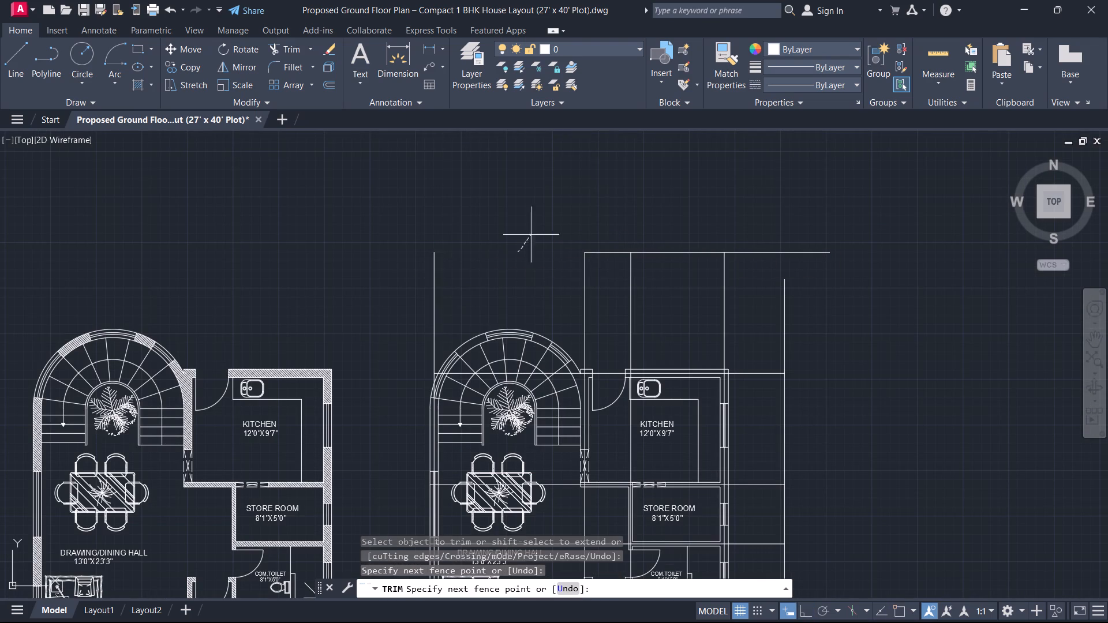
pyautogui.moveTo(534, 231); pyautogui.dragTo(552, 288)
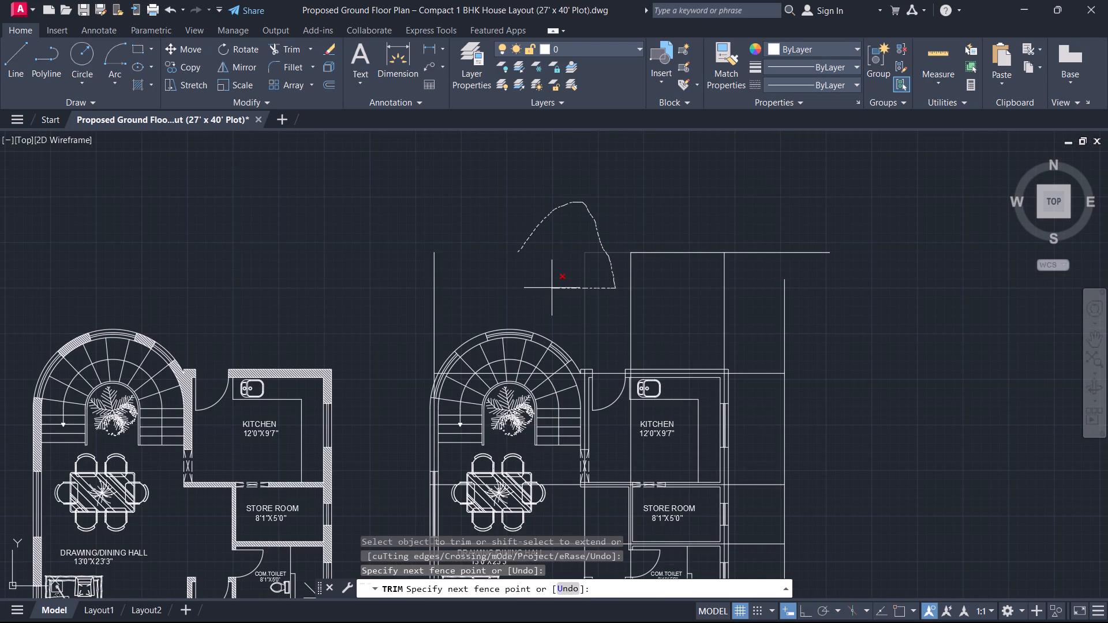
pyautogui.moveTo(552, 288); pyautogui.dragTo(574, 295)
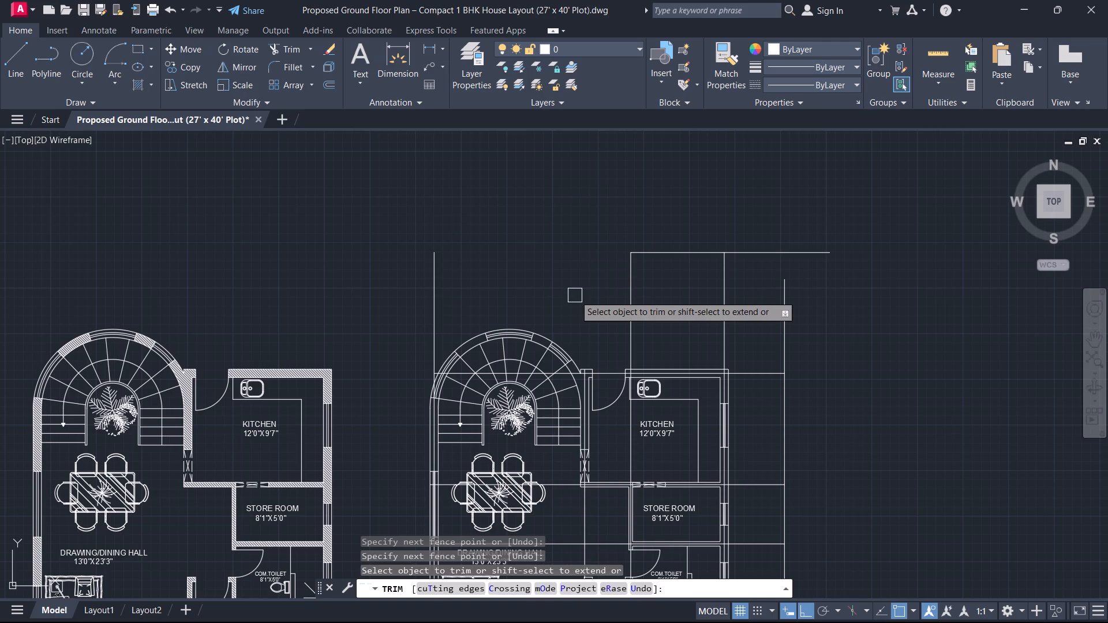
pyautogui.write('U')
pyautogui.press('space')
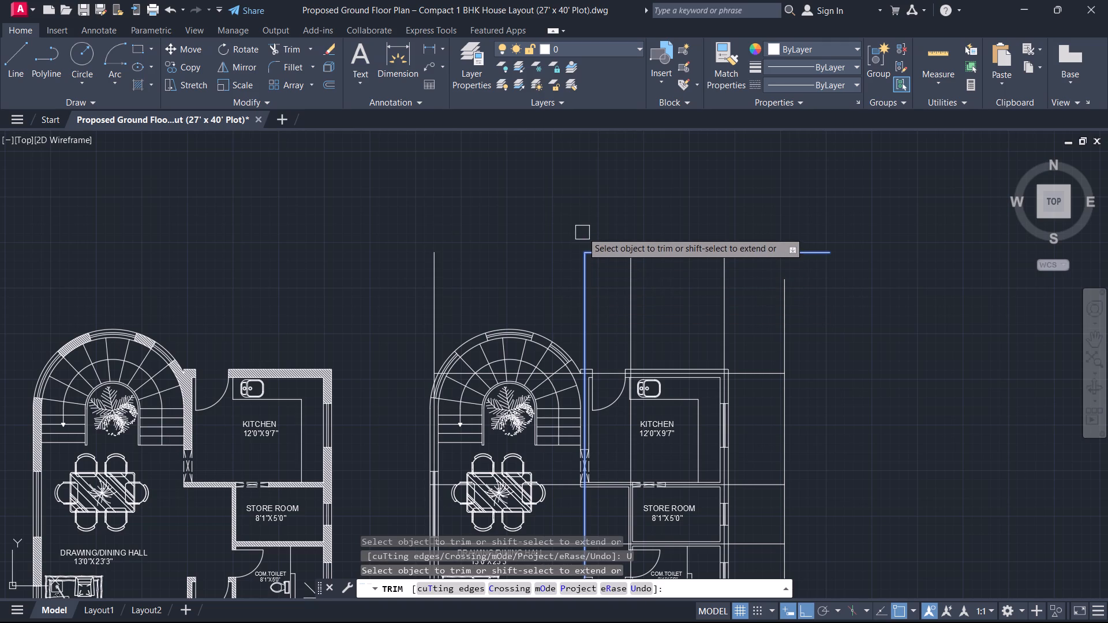
# Trim away the remaining pieces of the horizontal boundary line between and east of the vertical construction lines.
pyautogui.moveTo(587, 223); pyautogui.dragTo(626, 291)
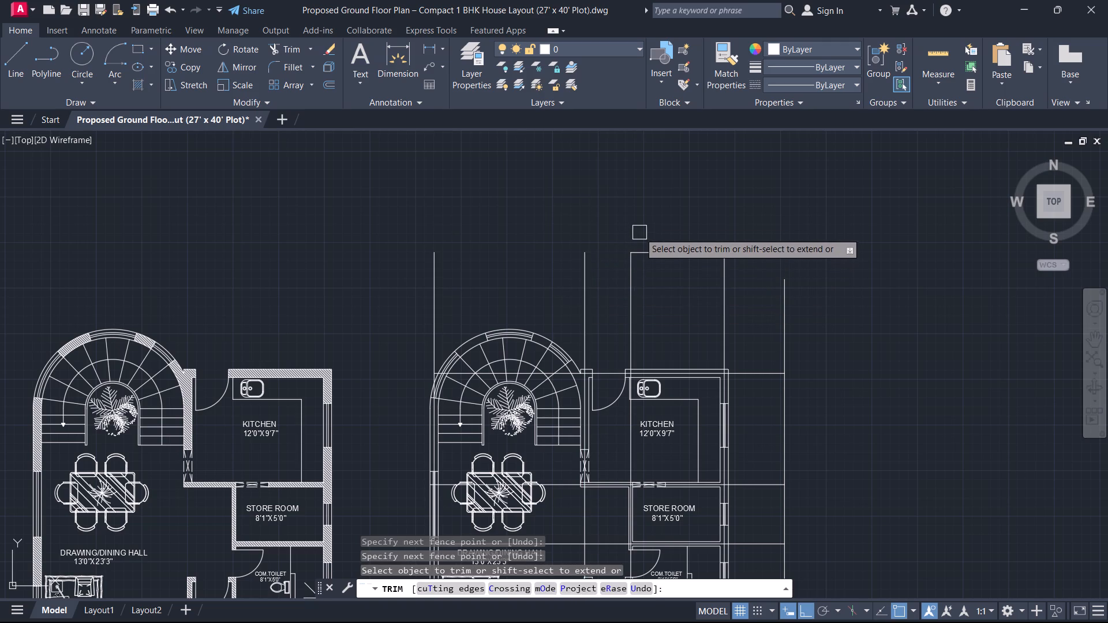
pyautogui.moveTo(645, 228); pyautogui.dragTo(674, 282)
pyautogui.moveTo(727, 219); pyautogui.dragTo(750, 264)
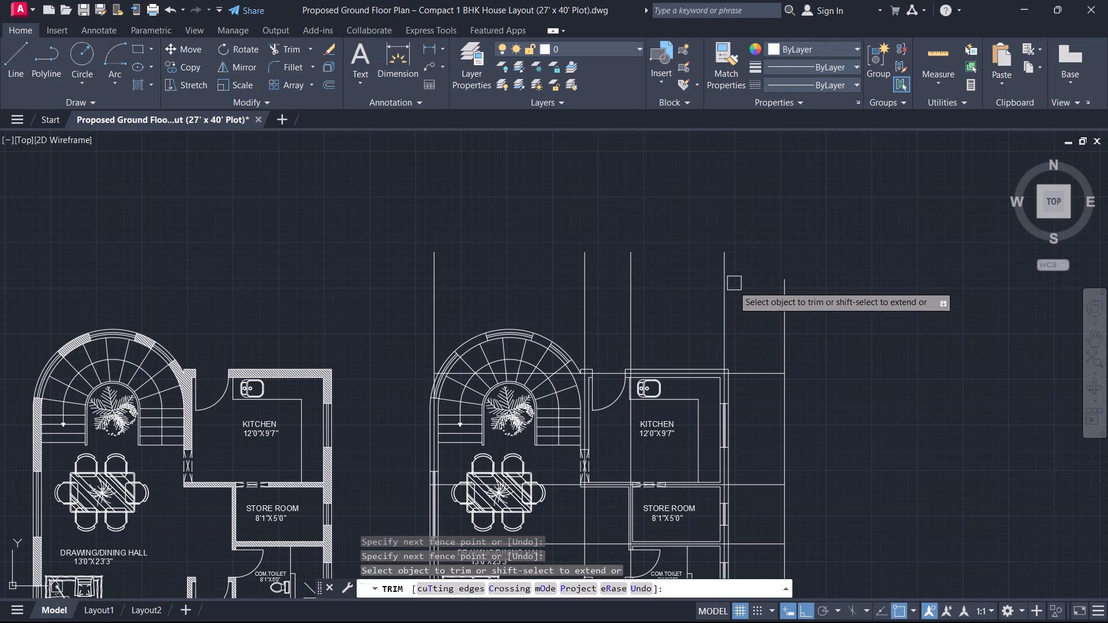
# Trim away every piece of the vertical boundary line east of the unhatched copy, keeping the horizontal construction lines.
pyautogui.moveTo(754, 310); pyautogui.dragTo(828, 299)
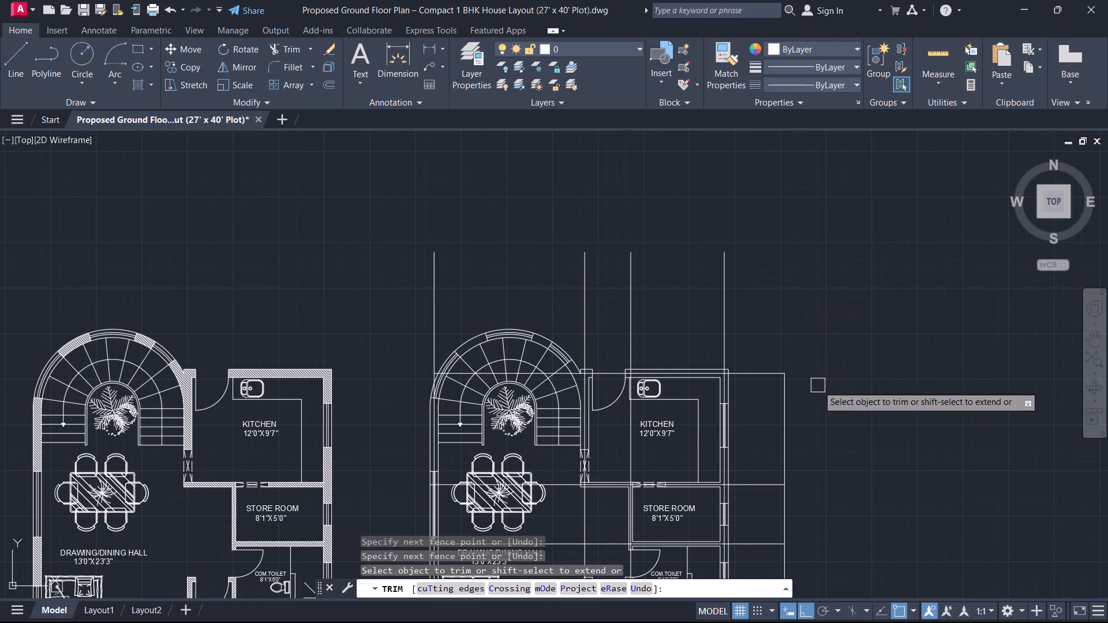
pyautogui.moveTo(830, 401); pyautogui.dragTo(702, 278, button='middle')
pyautogui.scroll(-1, 821, 385)
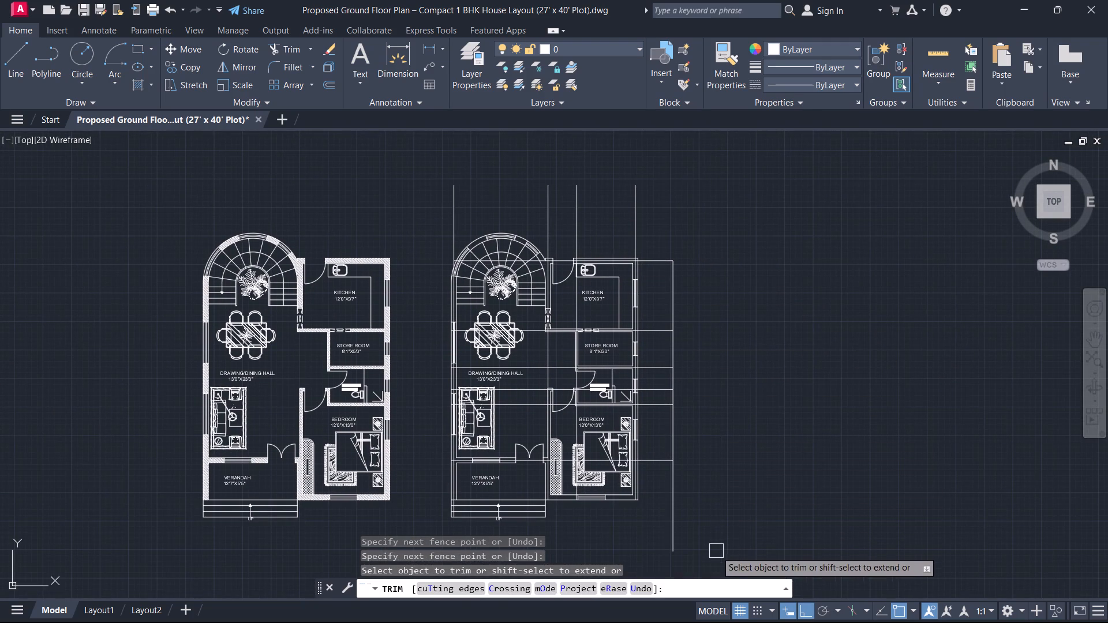
pyautogui.moveTo(716, 551); pyautogui.dragTo(706, 535)
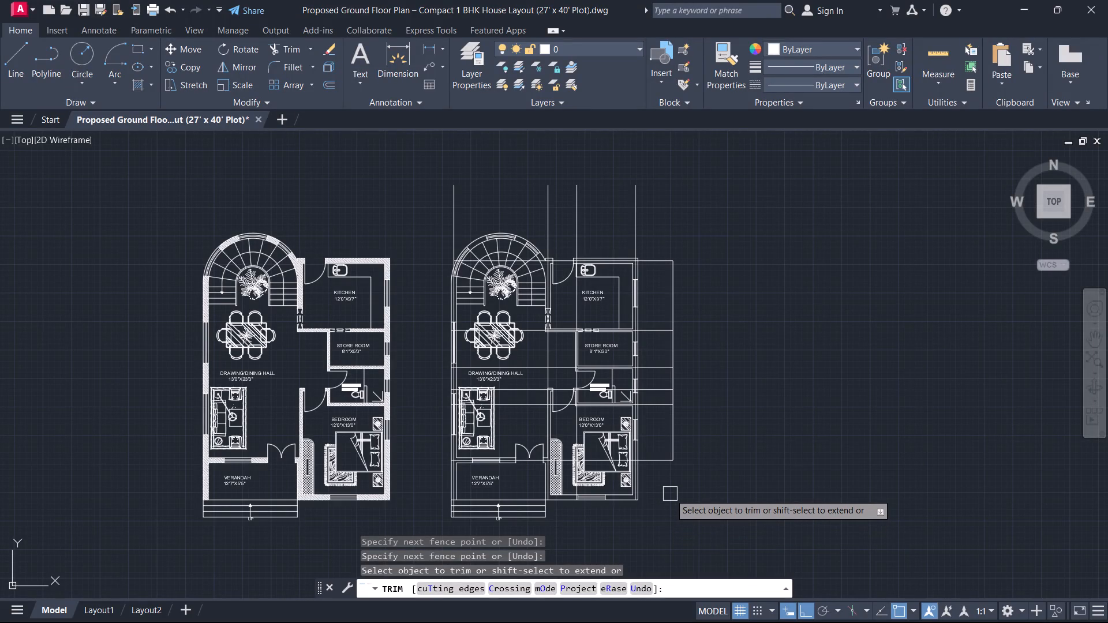
pyautogui.moveTo(670, 494); pyautogui.dragTo(684, 428)
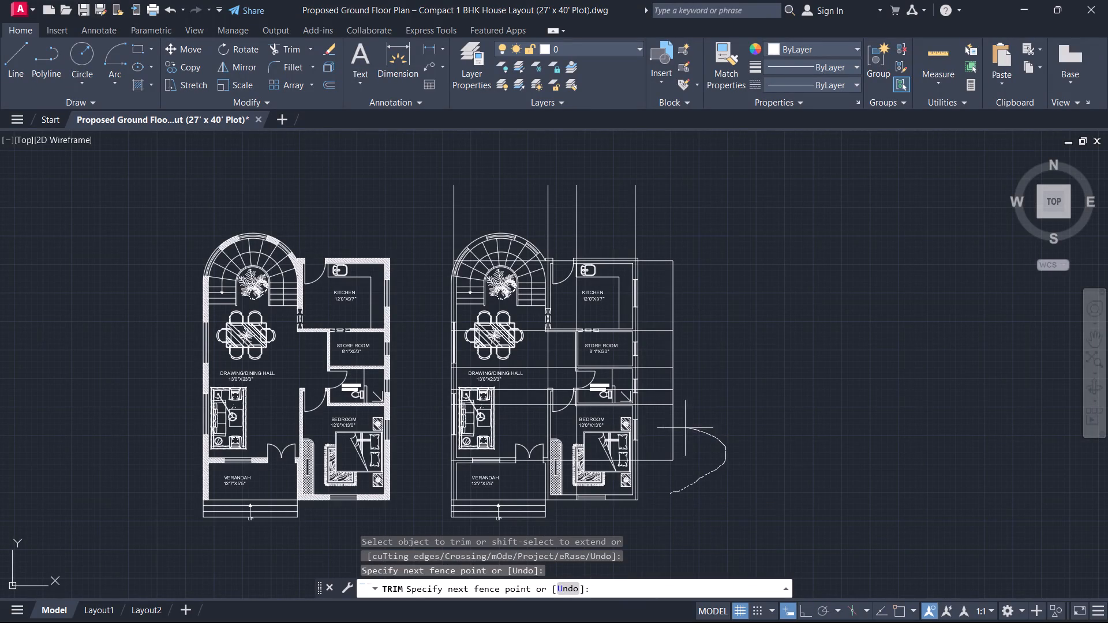
pyautogui.moveTo(684, 428); pyautogui.dragTo(715, 438)
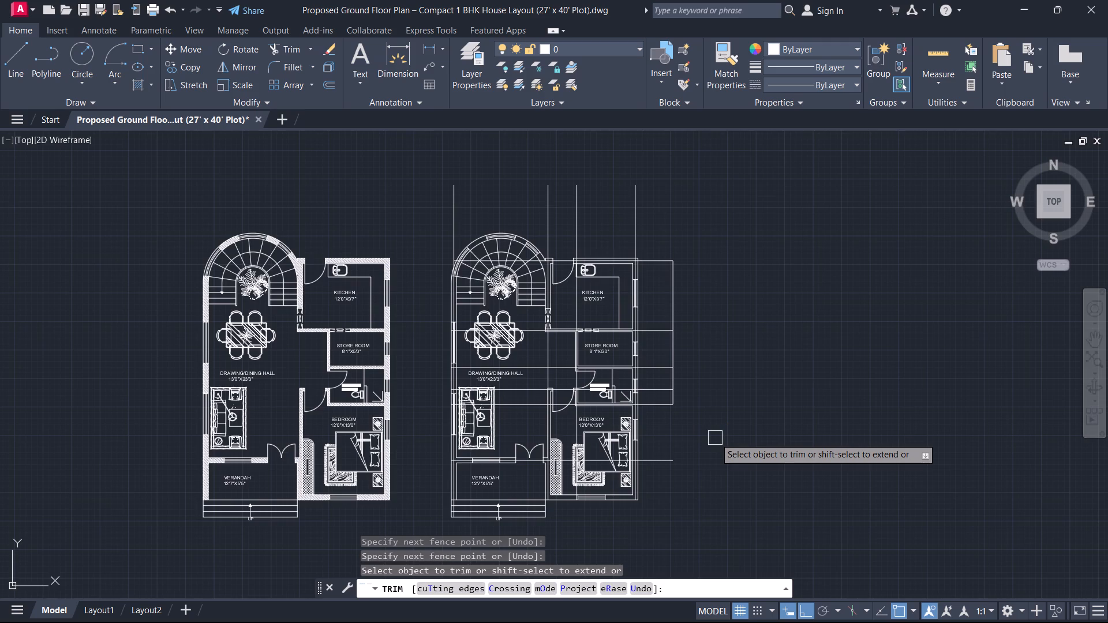
pyautogui.scroll(2, 706, 423)
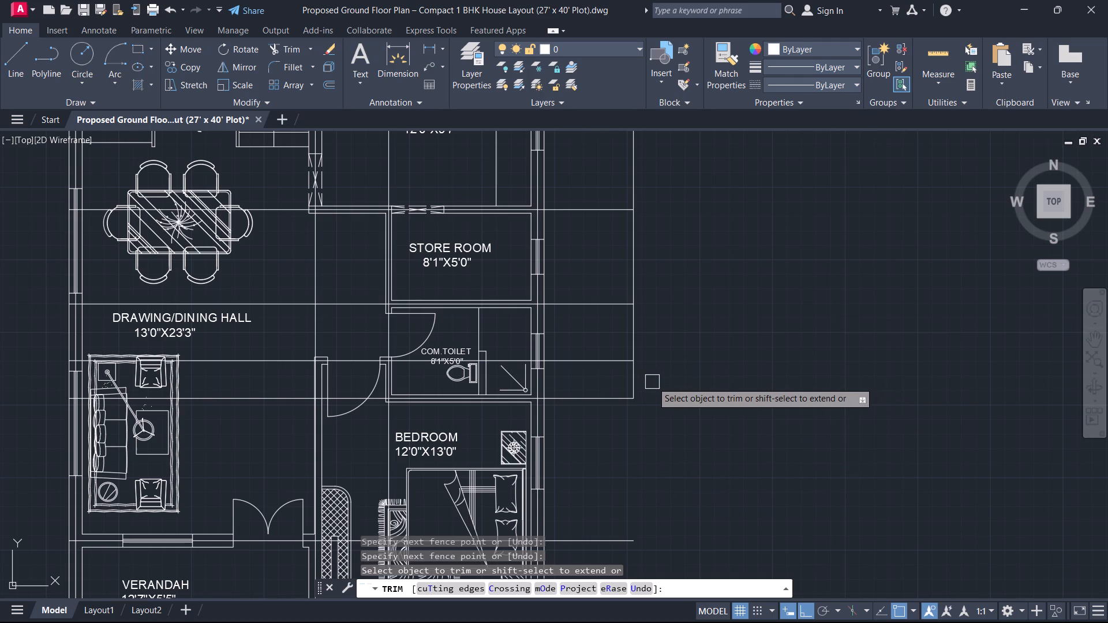
pyautogui.moveTo(652, 382); pyautogui.dragTo(680, 366)
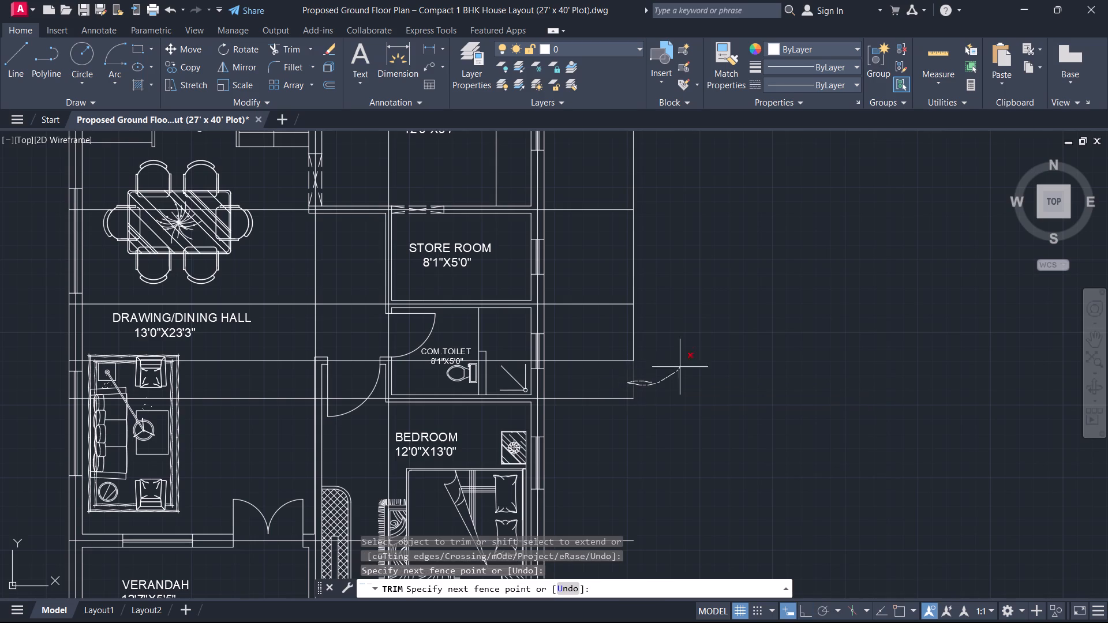
pyautogui.moveTo(680, 366); pyautogui.dragTo(649, 269)
pyautogui.moveTo(649, 269); pyautogui.dragTo(625, 183)
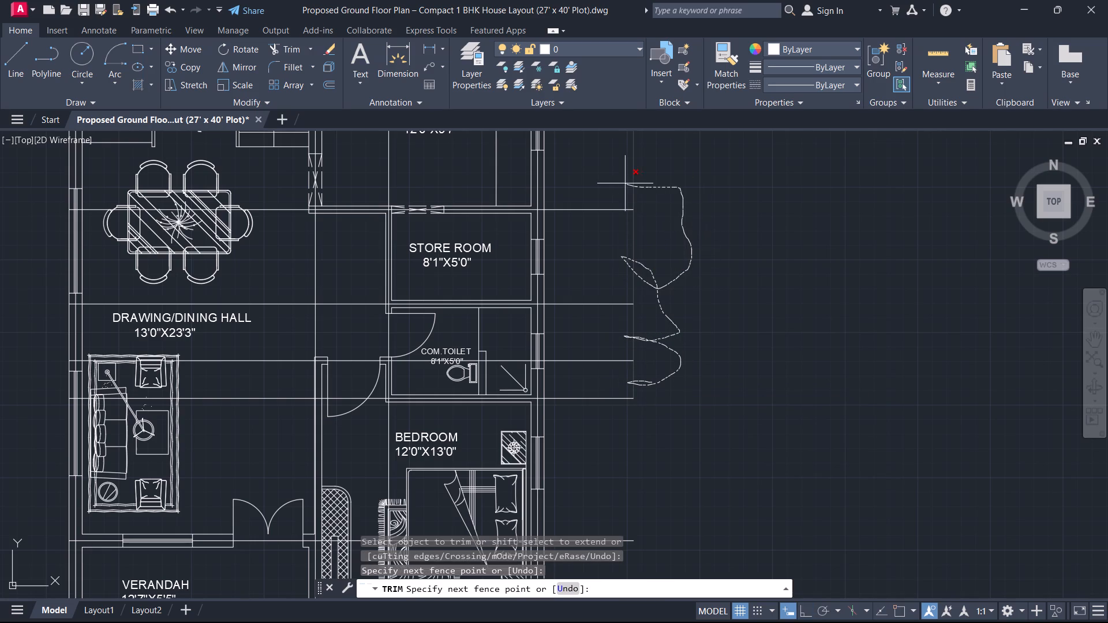
pyautogui.moveTo(625, 183); pyautogui.dragTo(683, 209)
pyautogui.scroll(-2, 672, 238)
pyautogui.moveTo(669, 252); pyautogui.dragTo(665, 354, button='middle')
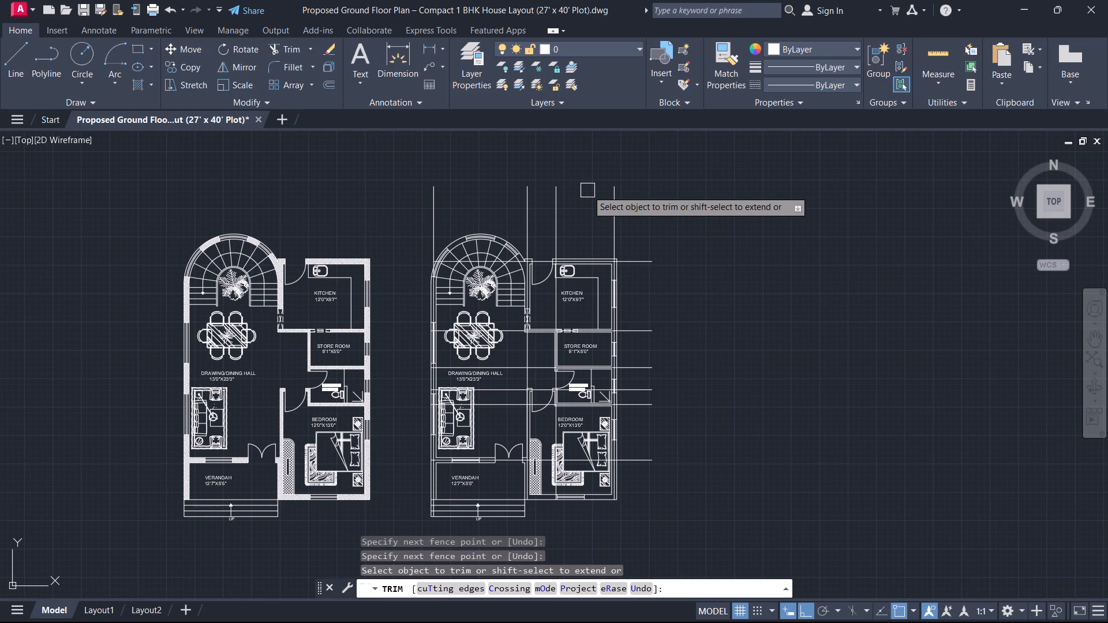
pyautogui.press('Escape')
# Draw a small grid bubble circle centred on the north end of the westernmost vertical construction line.
pyautogui.press('c')
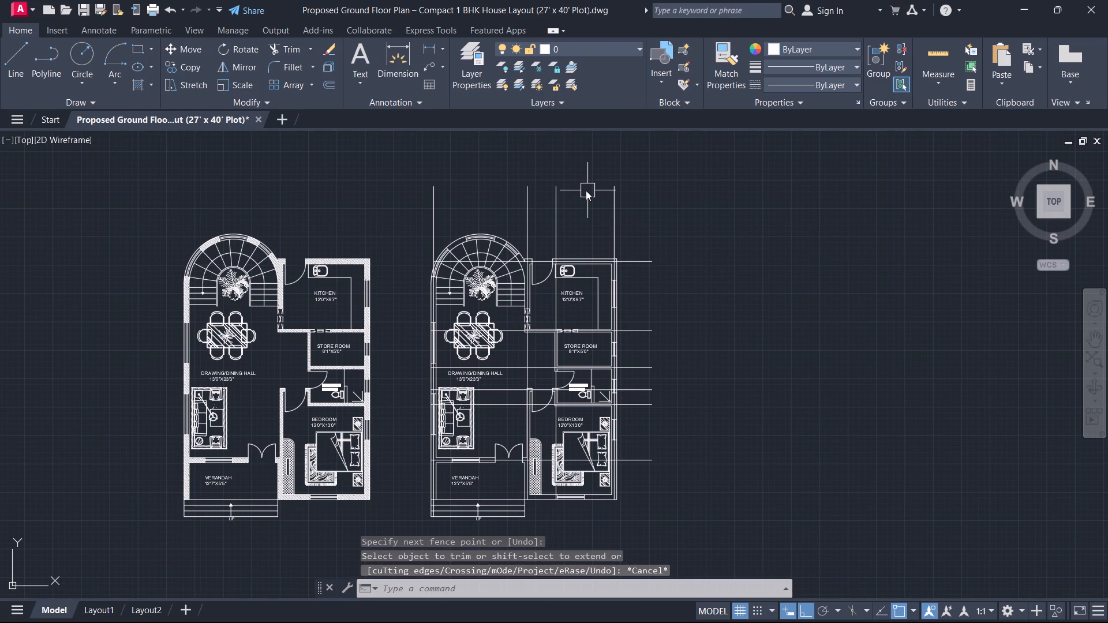
pyautogui.press('space')
pyautogui.scroll(2, 484, 164)
pyautogui.click(388, 214)
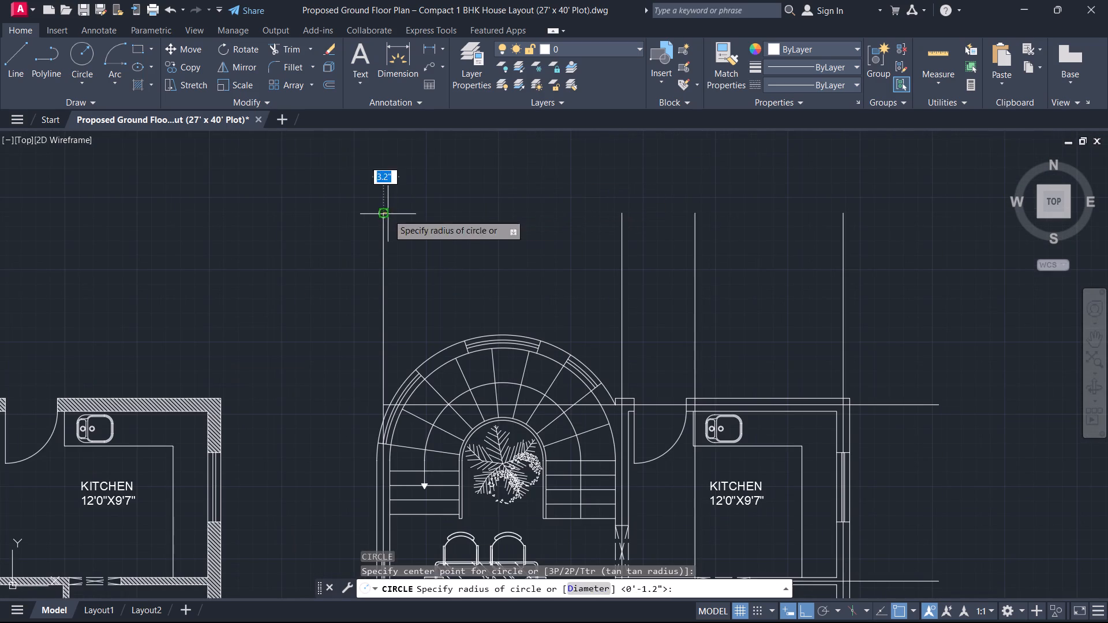
pyautogui.click(401, 198)
pyautogui.press('Escape')
# Copy the circle from its bottom quadrant onto the north ends of the other three vertical construction lines.
pyautogui.scroll(2, 408, 226)
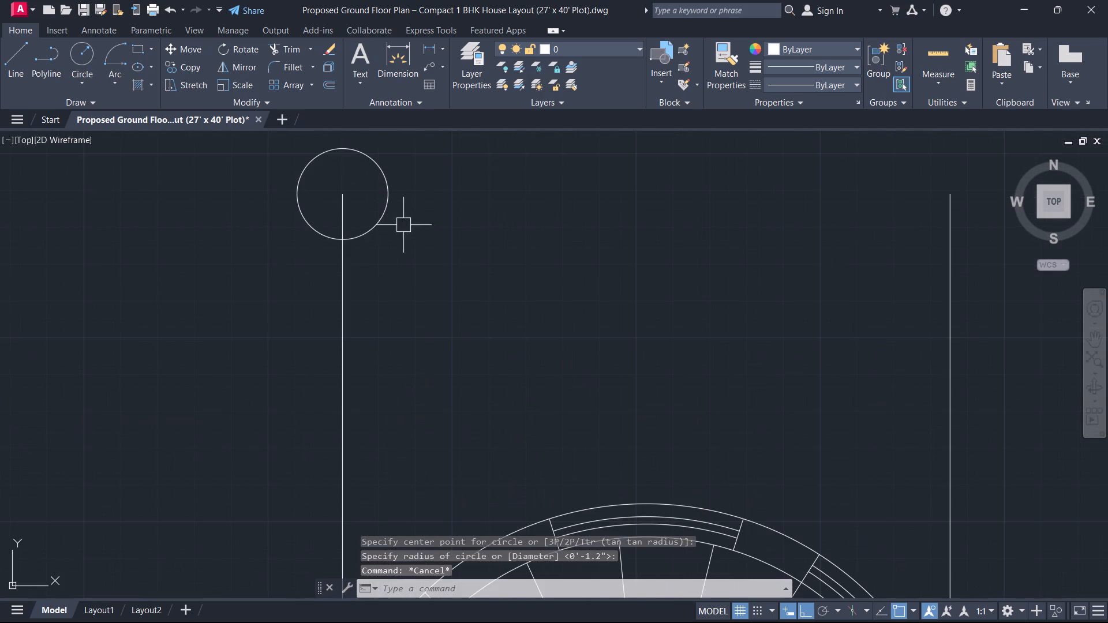
pyautogui.click(403, 224)
pyautogui.click(375, 194)
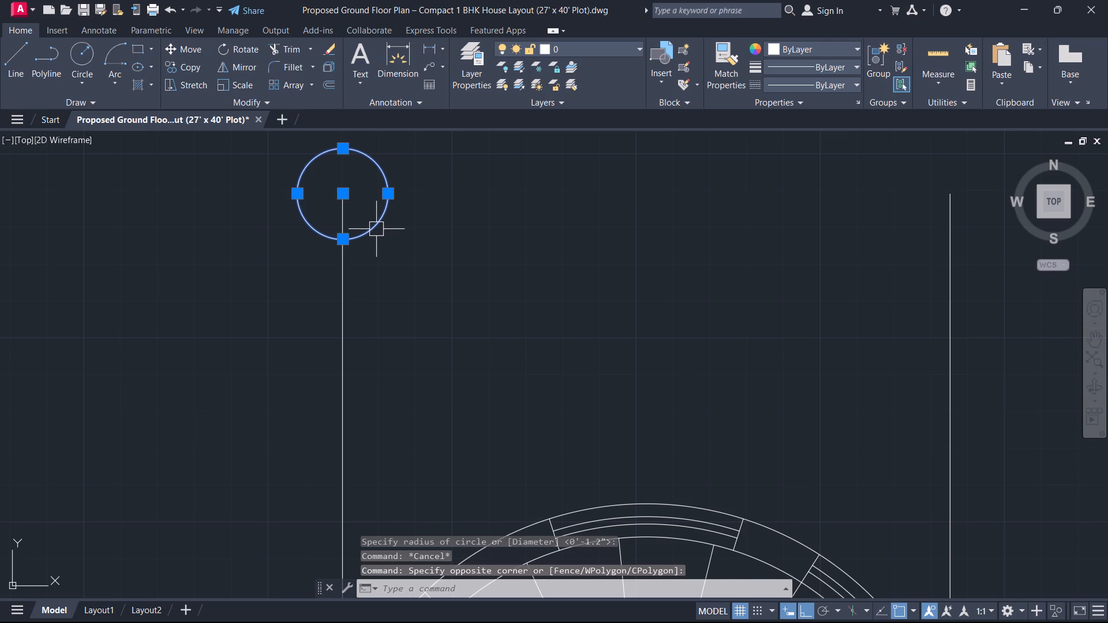
pyautogui.press('c')
pyautogui.write('O')
pyautogui.press('space')
pyautogui.click(343, 243)
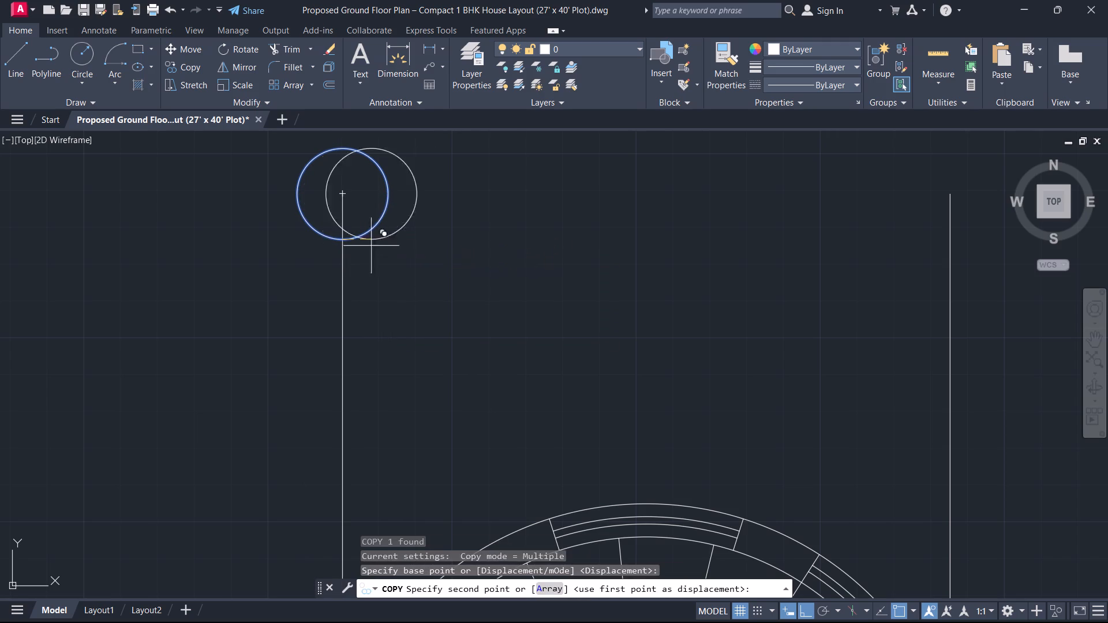
pyautogui.moveTo(687, 232); pyautogui.dragTo(184, 242, button='middle')
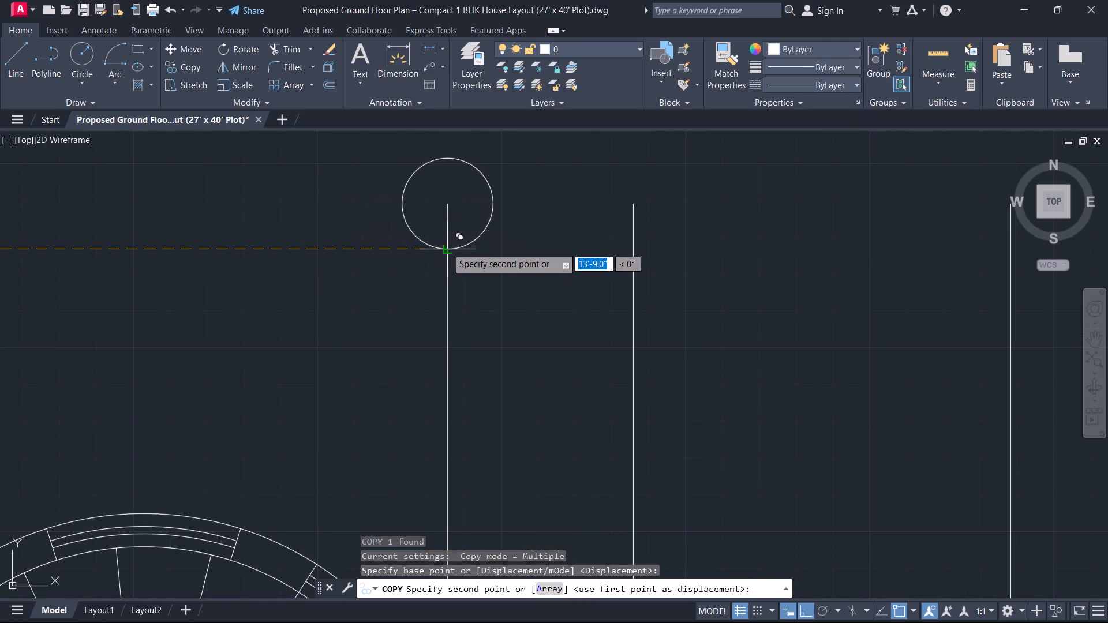
pyautogui.click(447, 247)
pyautogui.click(632, 247)
pyautogui.moveTo(696, 275); pyautogui.dragTo(556, 273, button='middle')
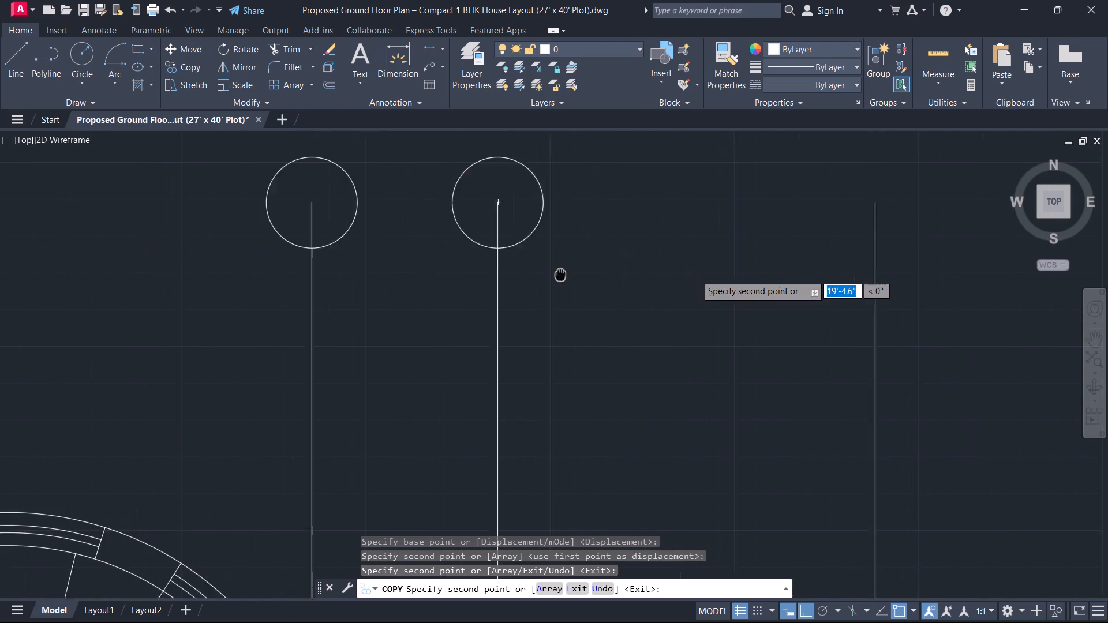
pyautogui.moveTo(556, 273); pyautogui.dragTo(528, 274, button='middle')
pyautogui.click(841, 246)
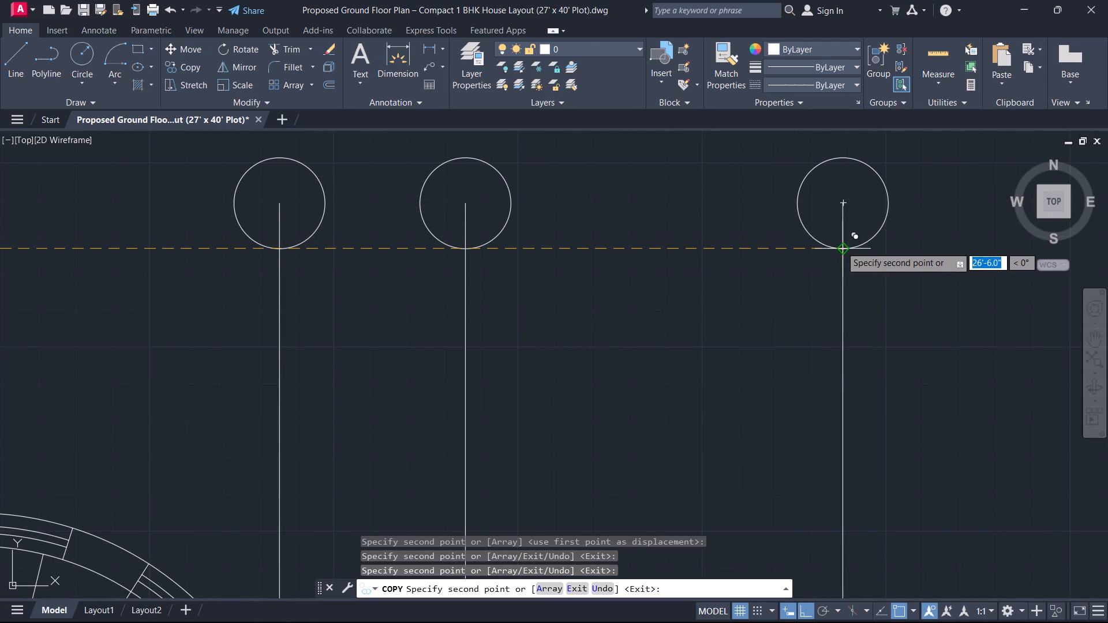
pyautogui.press('Escape')
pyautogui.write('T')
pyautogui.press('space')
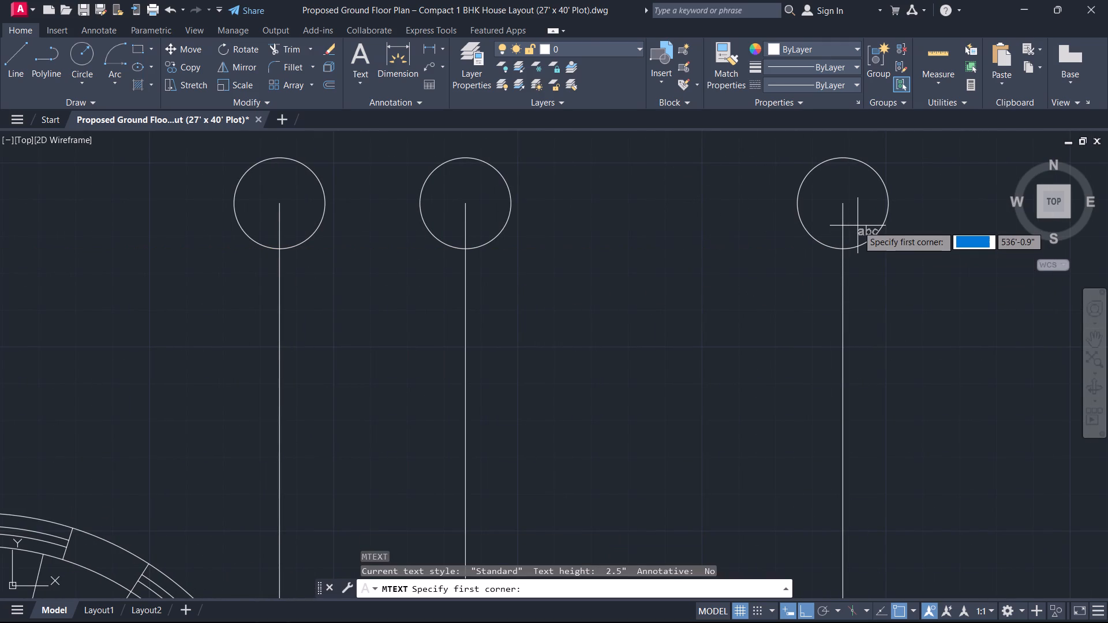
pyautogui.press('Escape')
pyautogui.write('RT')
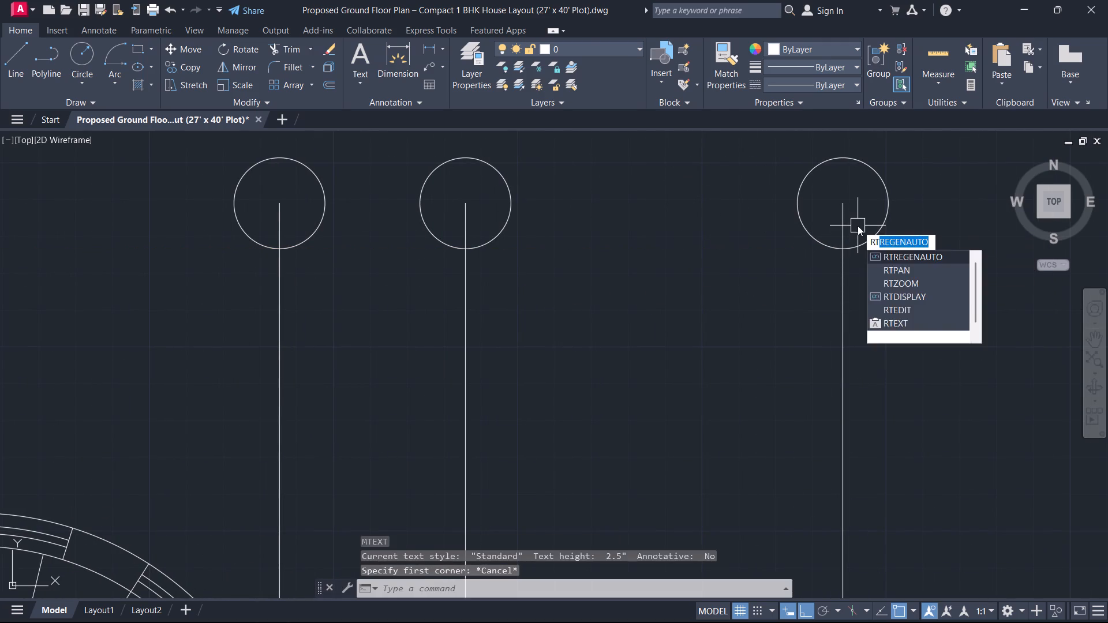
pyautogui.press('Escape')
# Trim away the vertical construction line pieces that lie inside the four grid bubbles at their north ends.
pyautogui.write('TR')
pyautogui.press('space')
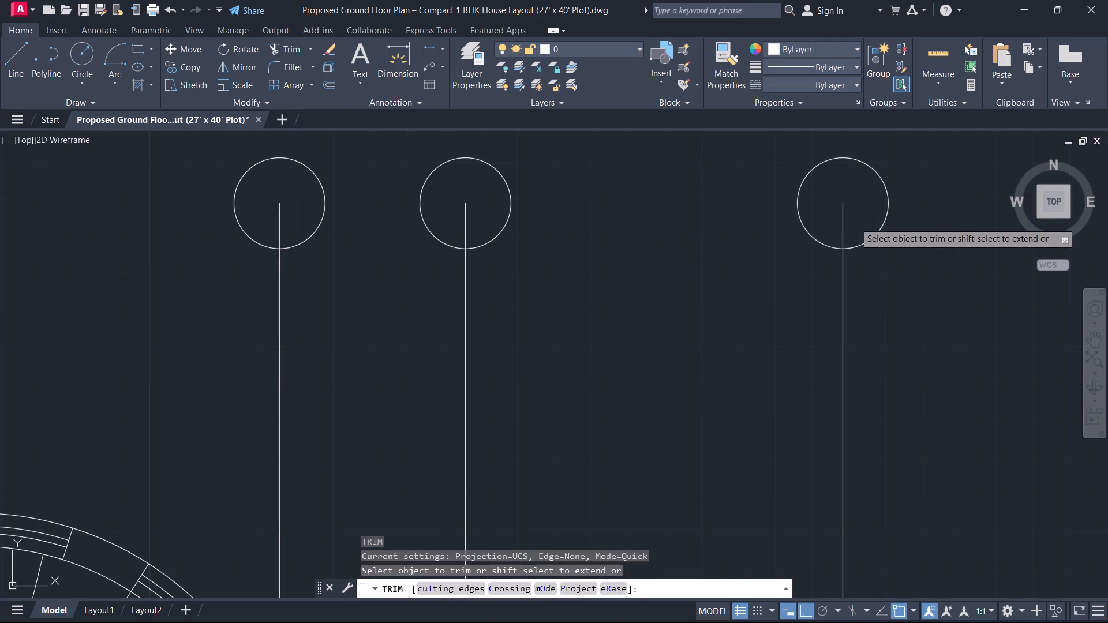
pyautogui.click(855, 222)
pyautogui.click(823, 218)
pyautogui.click(465, 210)
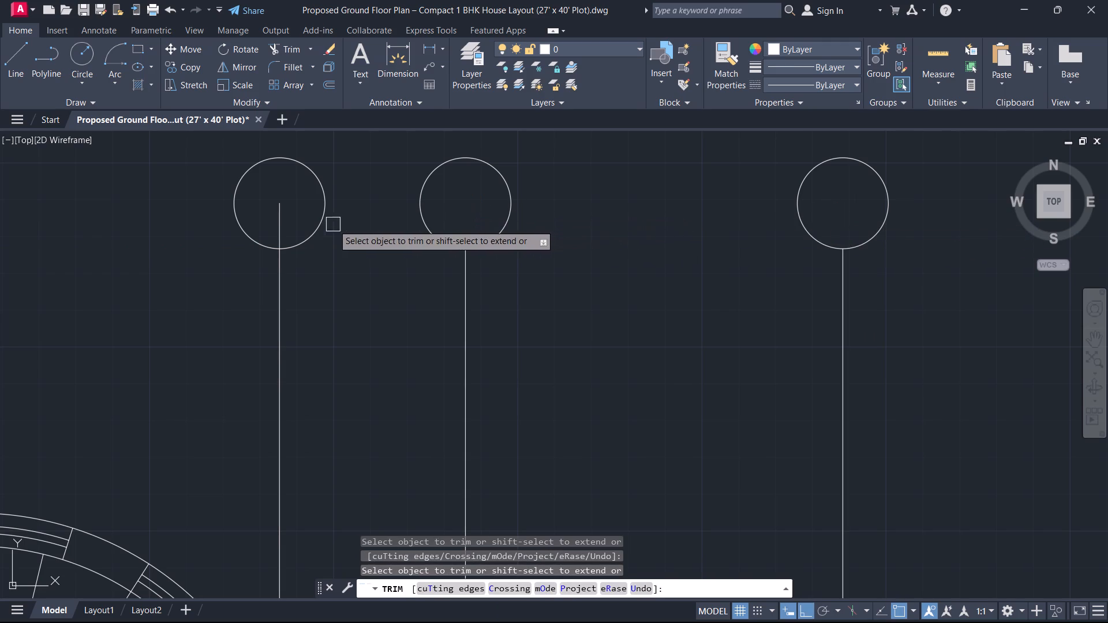
pyautogui.click(275, 231)
pyautogui.scroll(-2, 212, 291)
pyautogui.moveTo(211, 291); pyautogui.dragTo(694, 299, button='middle')
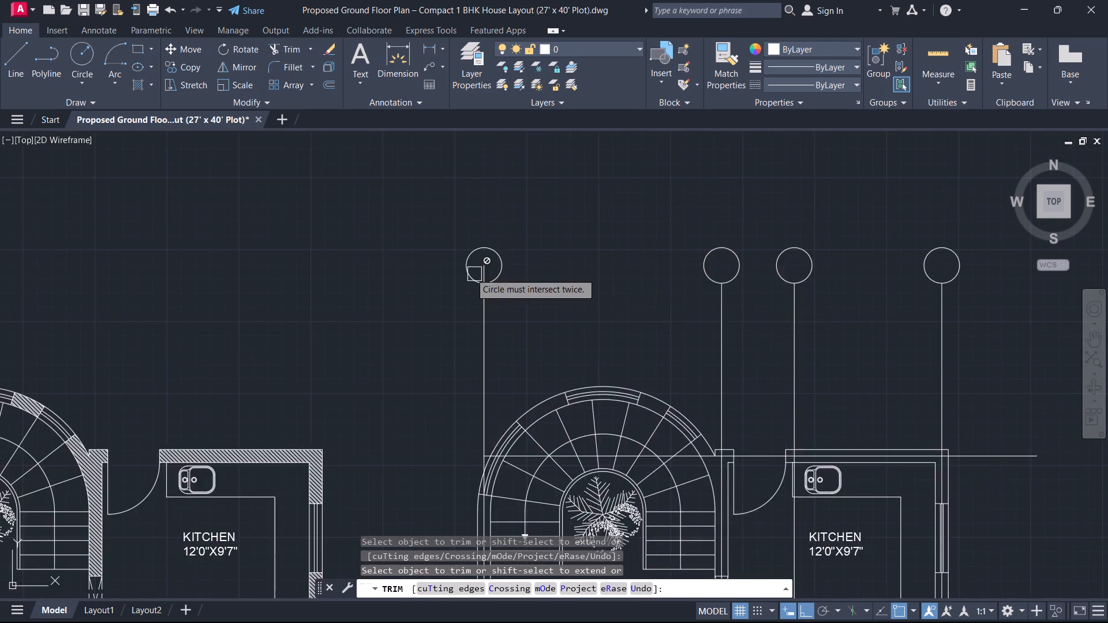
pyautogui.scroll(2, 467, 272)
pyautogui.click(516, 264)
pyautogui.click(504, 262)
pyautogui.press('Escape')
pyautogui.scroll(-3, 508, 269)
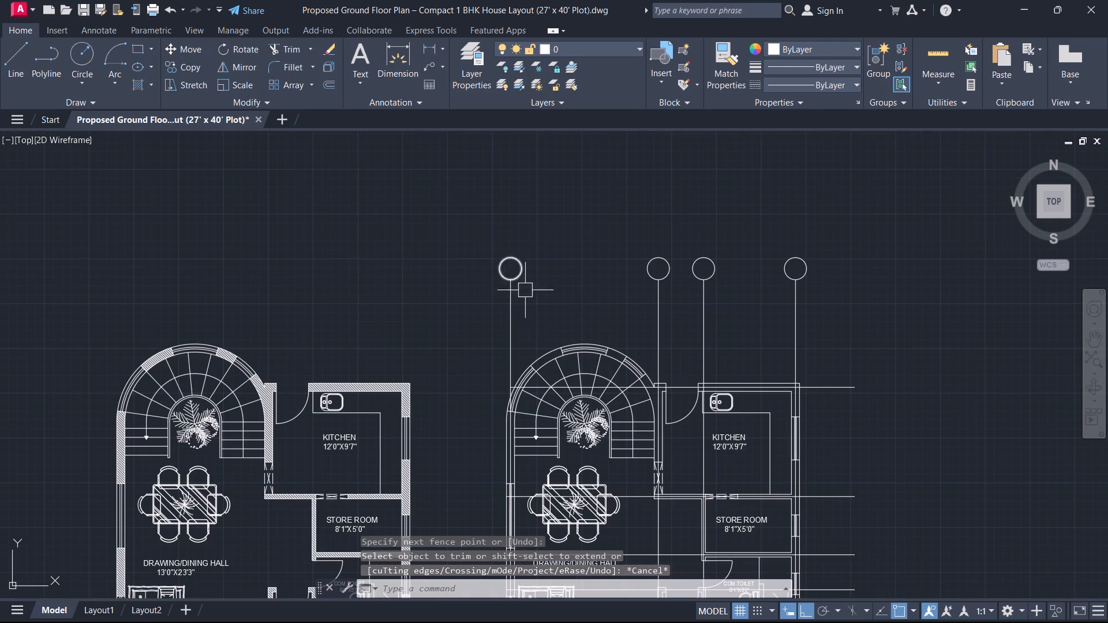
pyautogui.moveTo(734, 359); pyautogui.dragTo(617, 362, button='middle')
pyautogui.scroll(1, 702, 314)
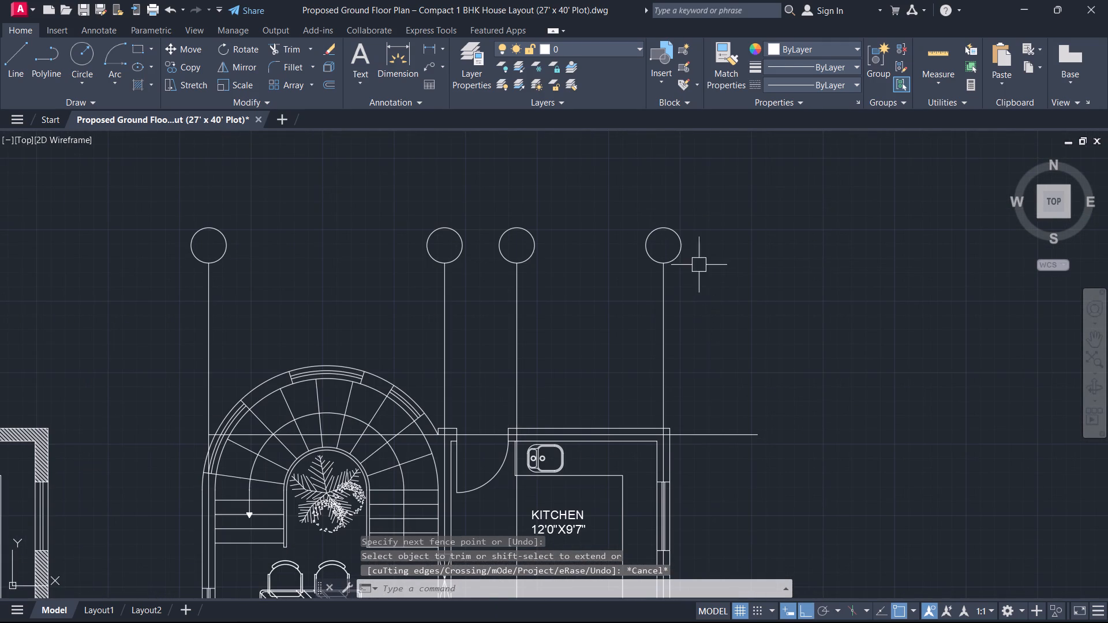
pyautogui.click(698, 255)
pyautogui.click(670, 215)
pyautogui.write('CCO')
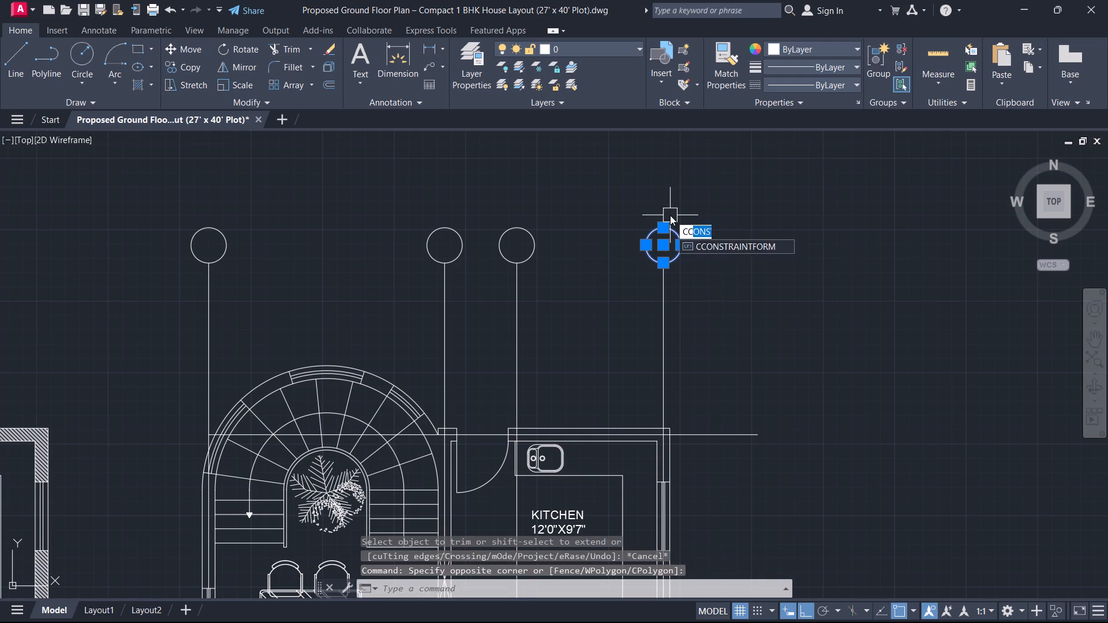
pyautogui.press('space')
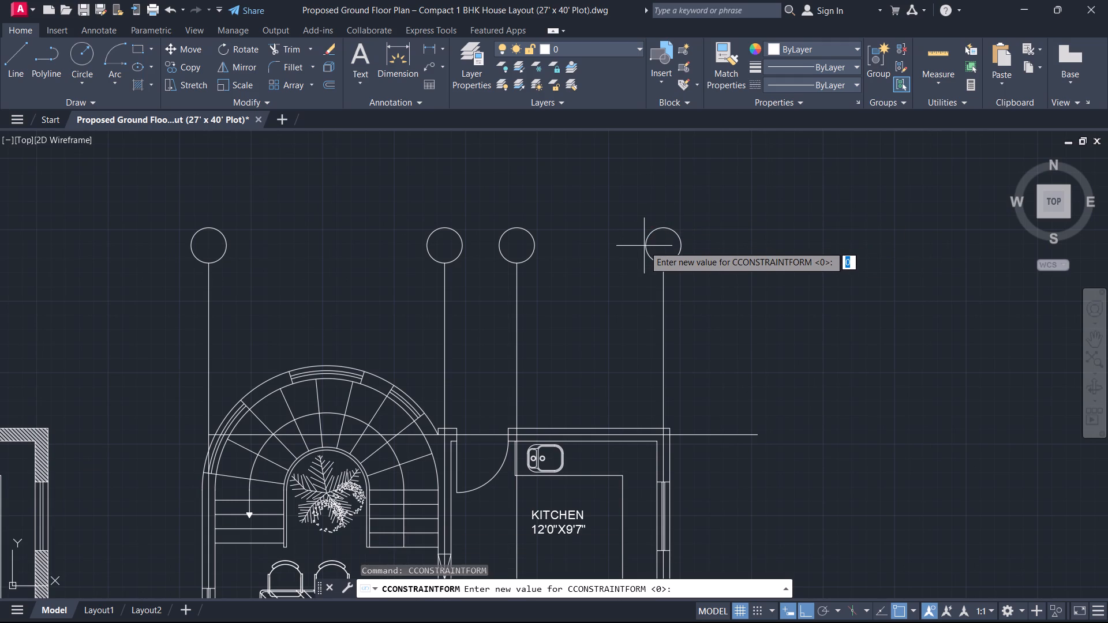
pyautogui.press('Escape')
# Copy the easternmost grid bubble from its west quadrant onto the east ends of the six horizontal construction lines.
pyautogui.click(680, 243)
pyautogui.write('CO')
pyautogui.press('space')
pyautogui.moveTo(641, 243); pyautogui.dragTo(645, 250)
pyautogui.click(761, 436)
pyautogui.moveTo(760, 485); pyautogui.dragTo(753, 340, button='middle')
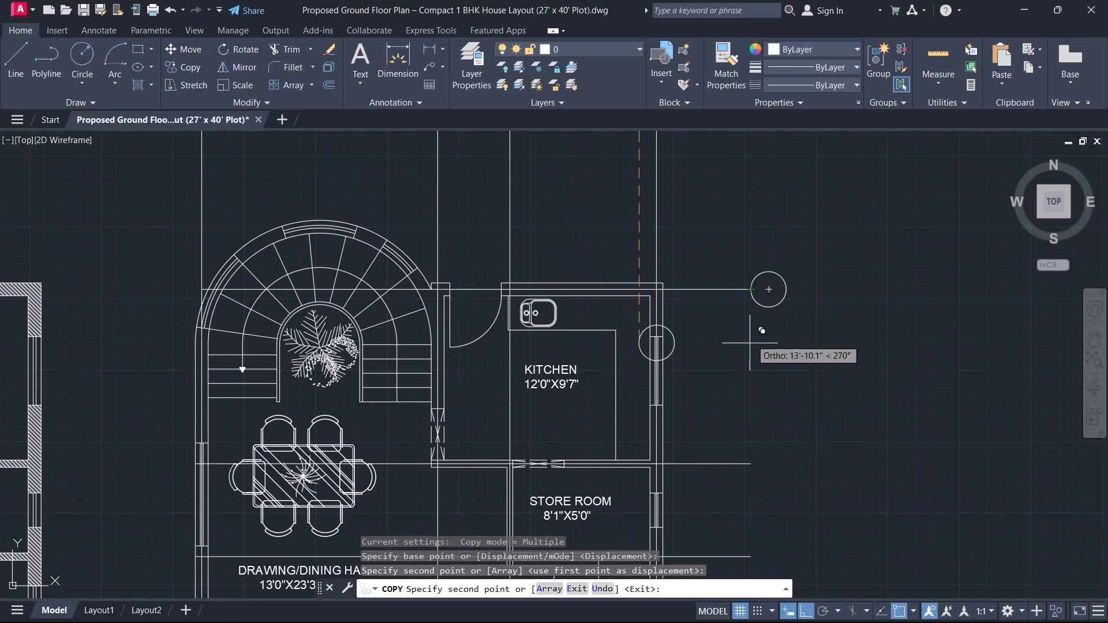
pyautogui.click(757, 462)
pyautogui.moveTo(756, 502); pyautogui.dragTo(757, 384, button='middle')
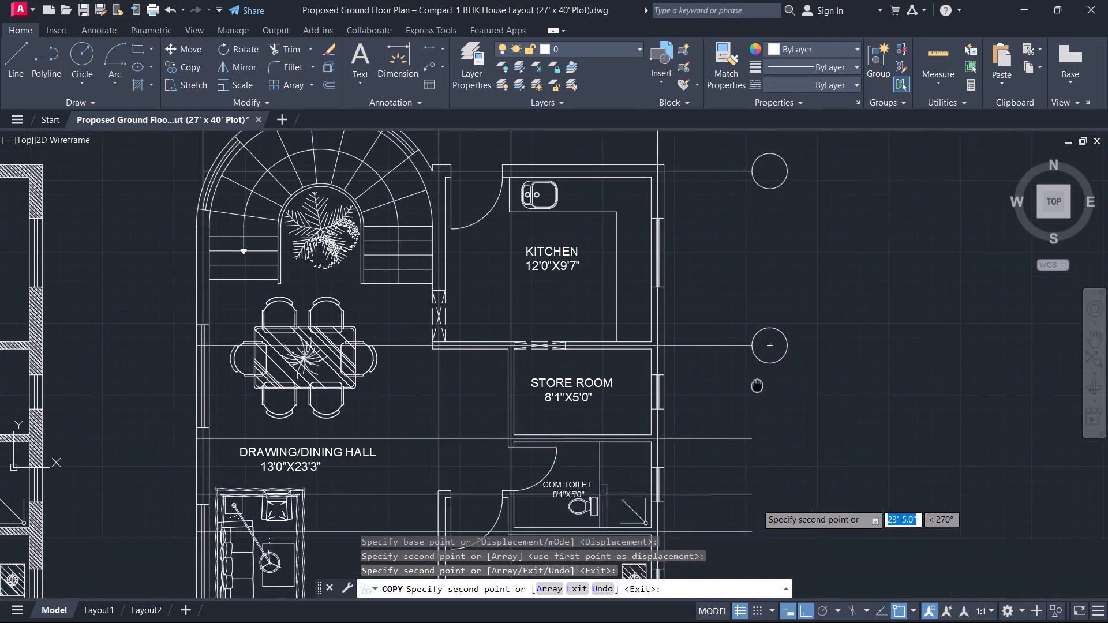
pyautogui.moveTo(757, 384); pyautogui.dragTo(761, 356, button='middle')
pyautogui.click(761, 415)
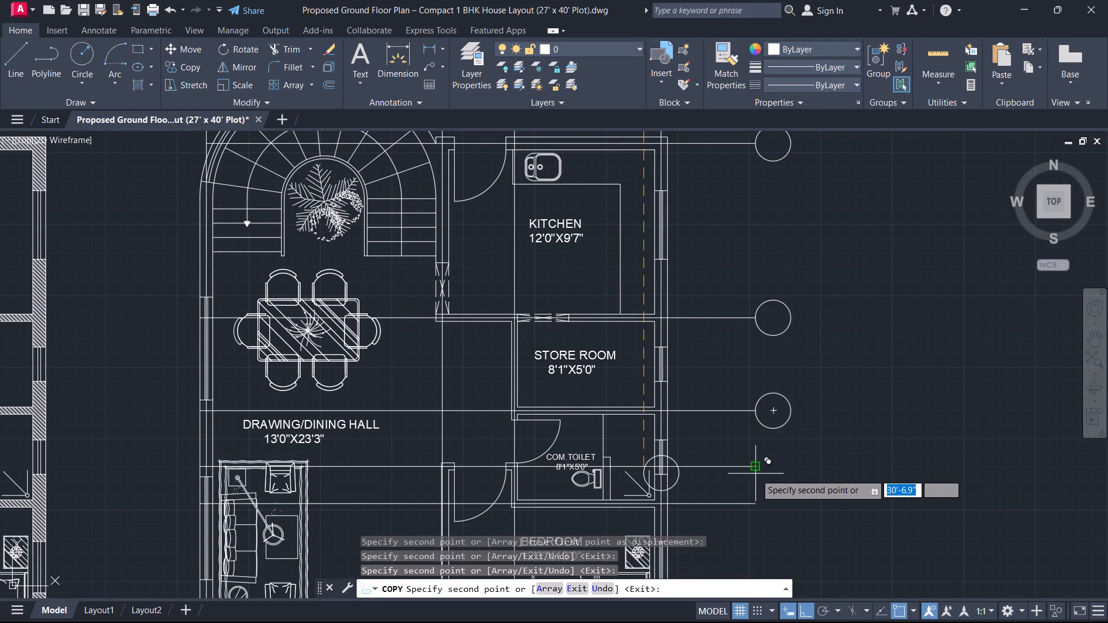
pyautogui.click(759, 466)
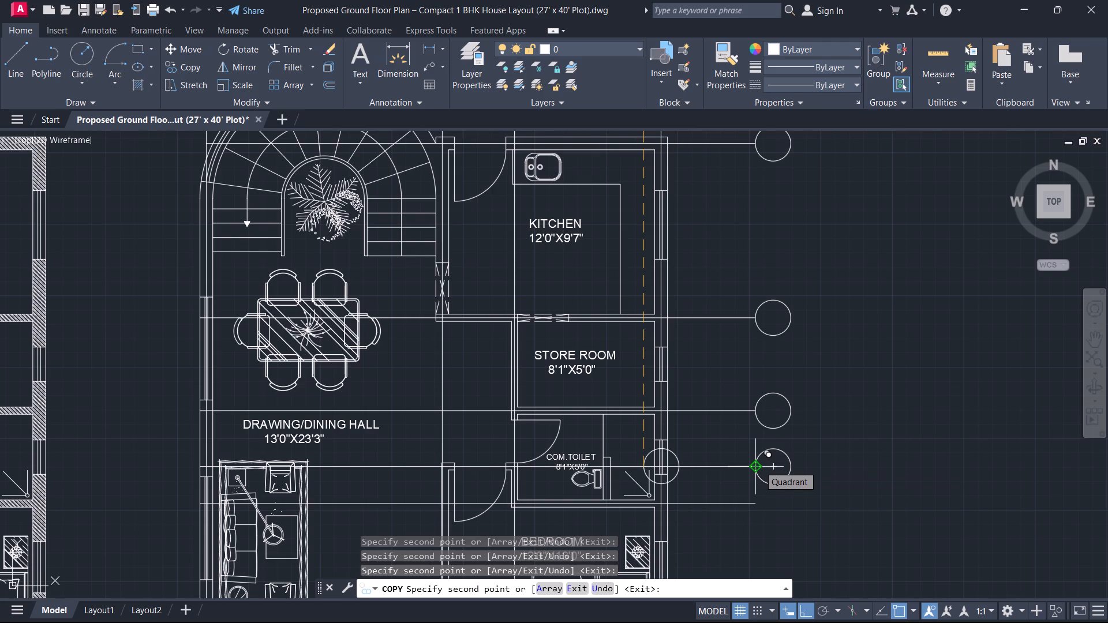
pyautogui.click(757, 500)
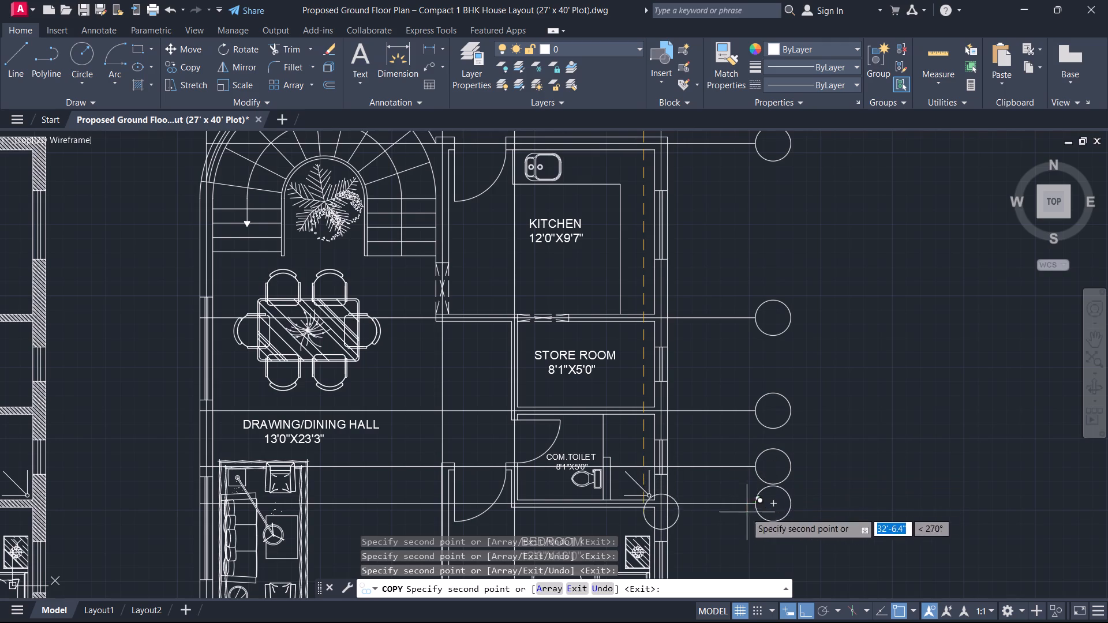
pyautogui.moveTo(739, 520); pyautogui.dragTo(731, 392, button='middle')
pyautogui.click(754, 516)
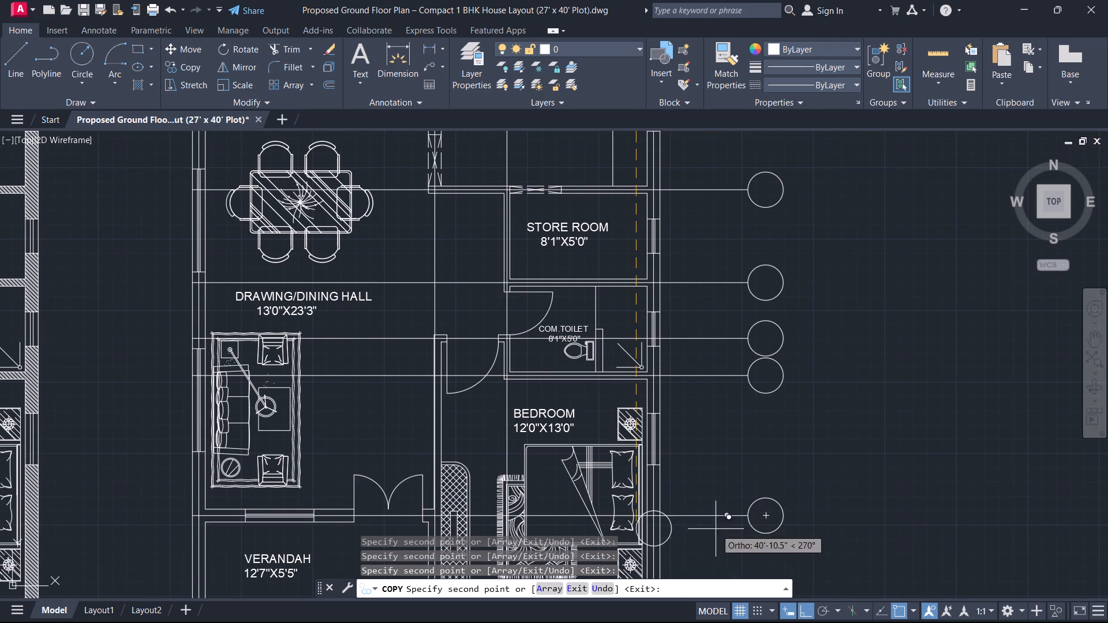
pyautogui.moveTo(699, 534); pyautogui.dragTo(757, 315, button='middle')
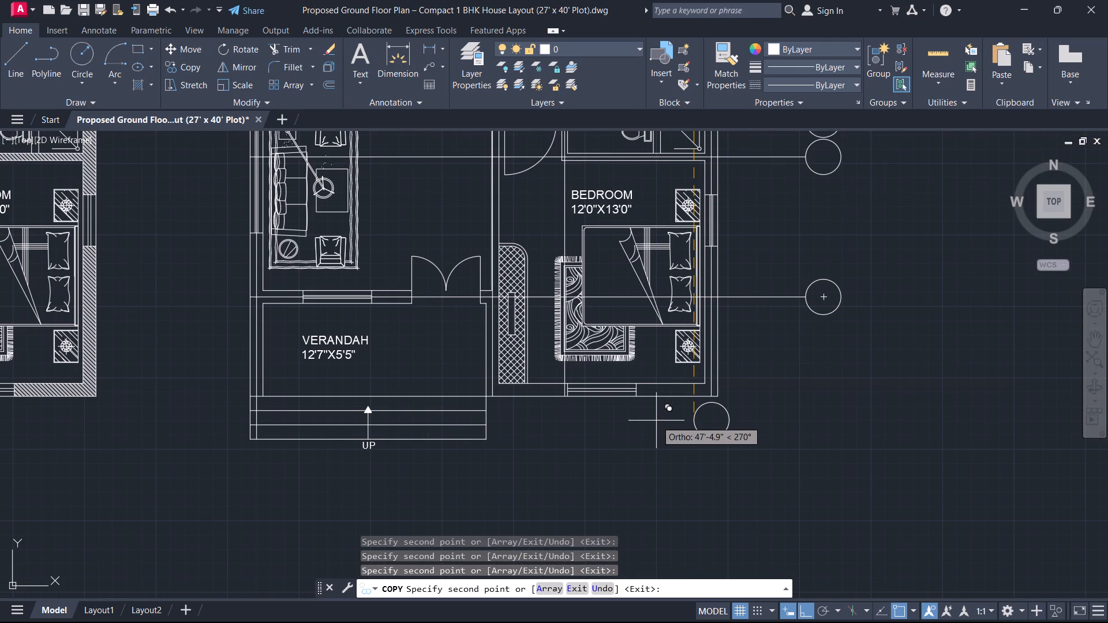
pyautogui.press('Escape')
# Add multiline text "A" with an 8" text height inside the westernmost vertical line's grid bubble.
pyautogui.scroll(-2, 691, 340)
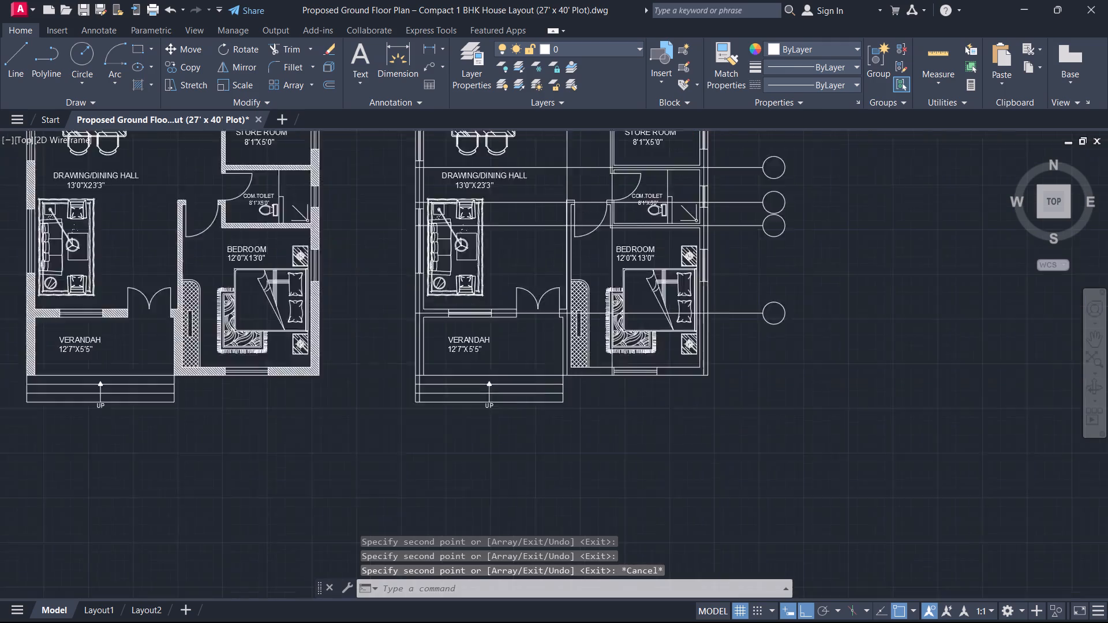
pyautogui.moveTo(691, 340); pyautogui.dragTo(727, 490, button='middle')
pyautogui.scroll(2, 571, 212)
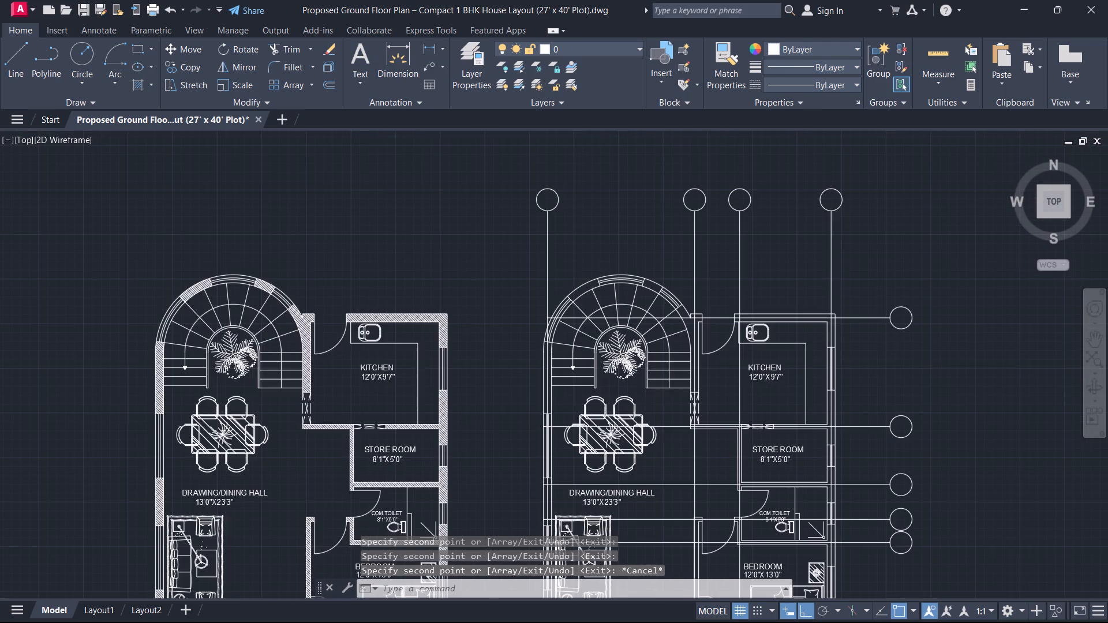
pyautogui.press('y')
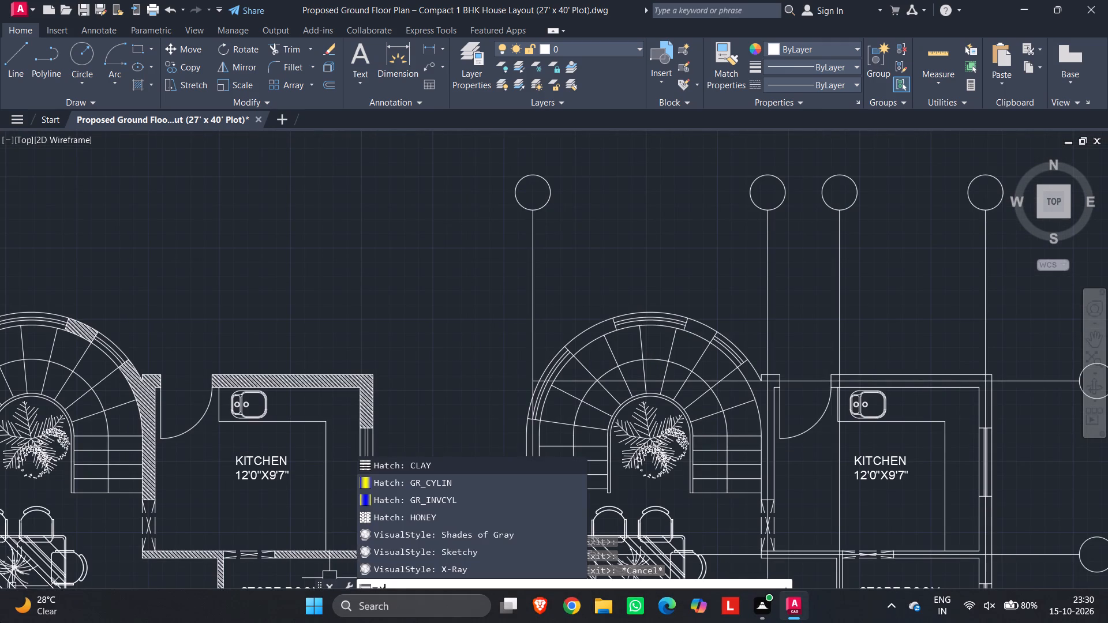
pyautogui.press('Escape')
pyautogui.press('t')
pyautogui.press('space')
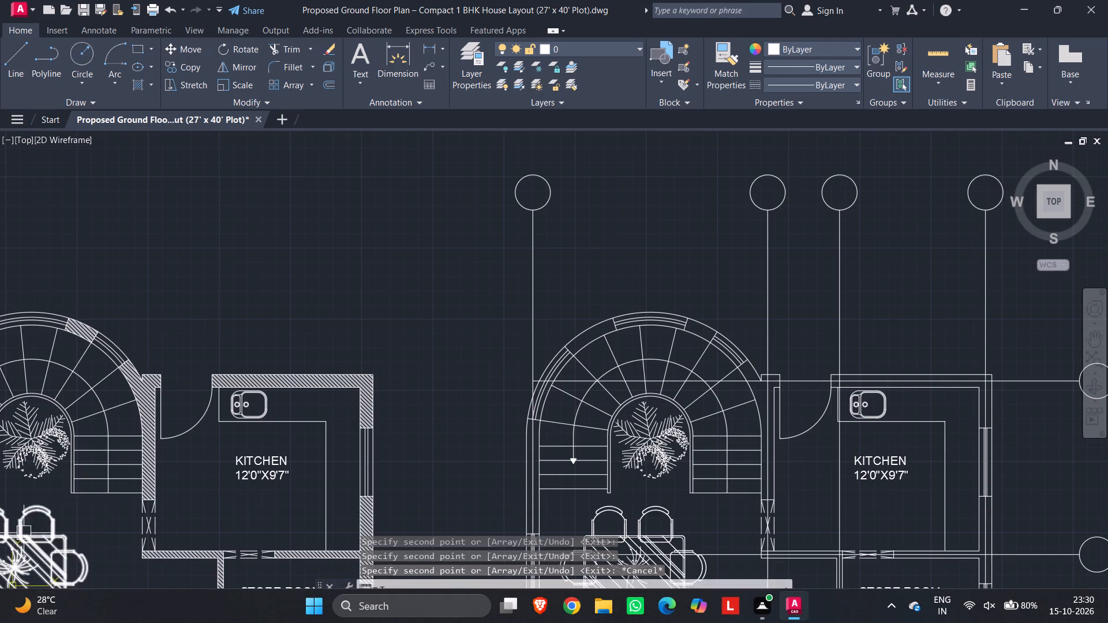
pyautogui.scroll(3, 534, 178)
pyautogui.scroll(1, 480, 201)
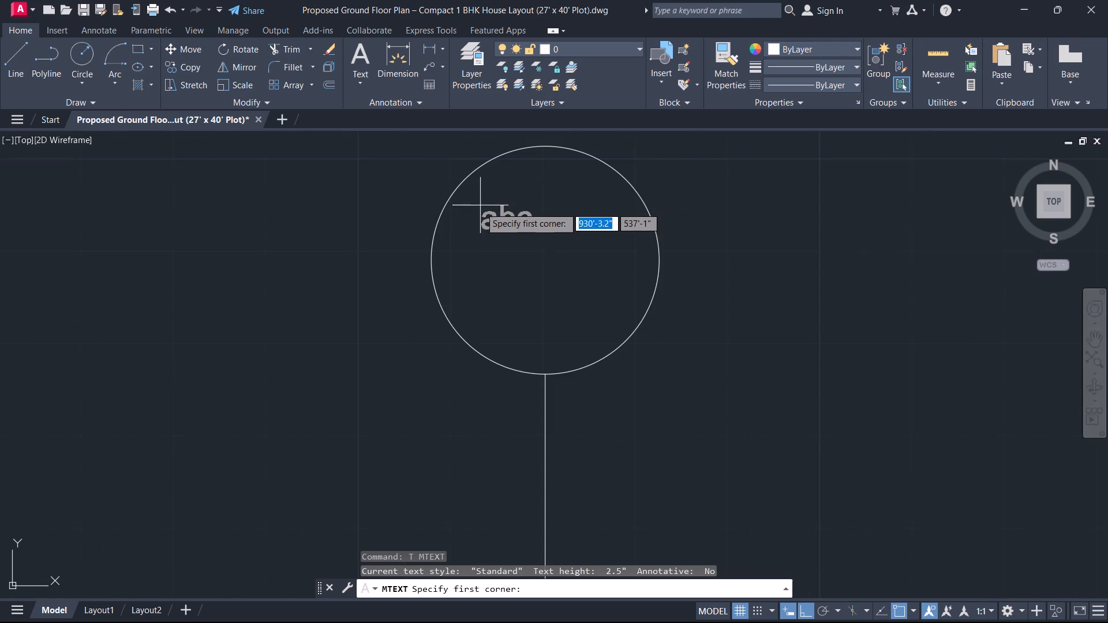
pyautogui.moveTo(472, 217); pyautogui.dragTo(482, 226)
pyautogui.click(639, 301)
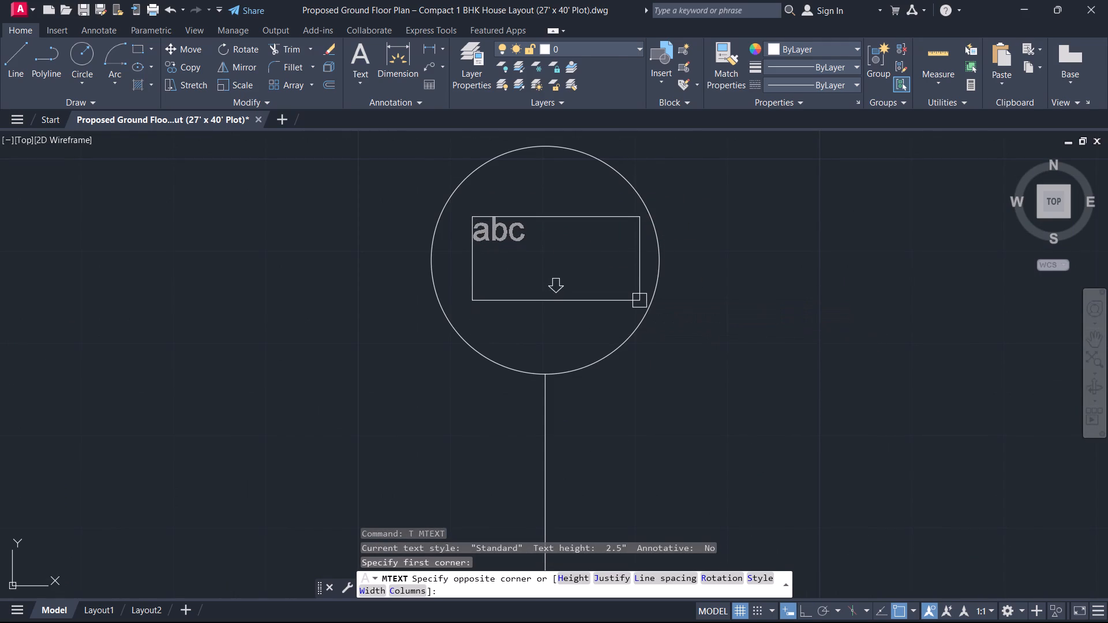
pyautogui.press('a')
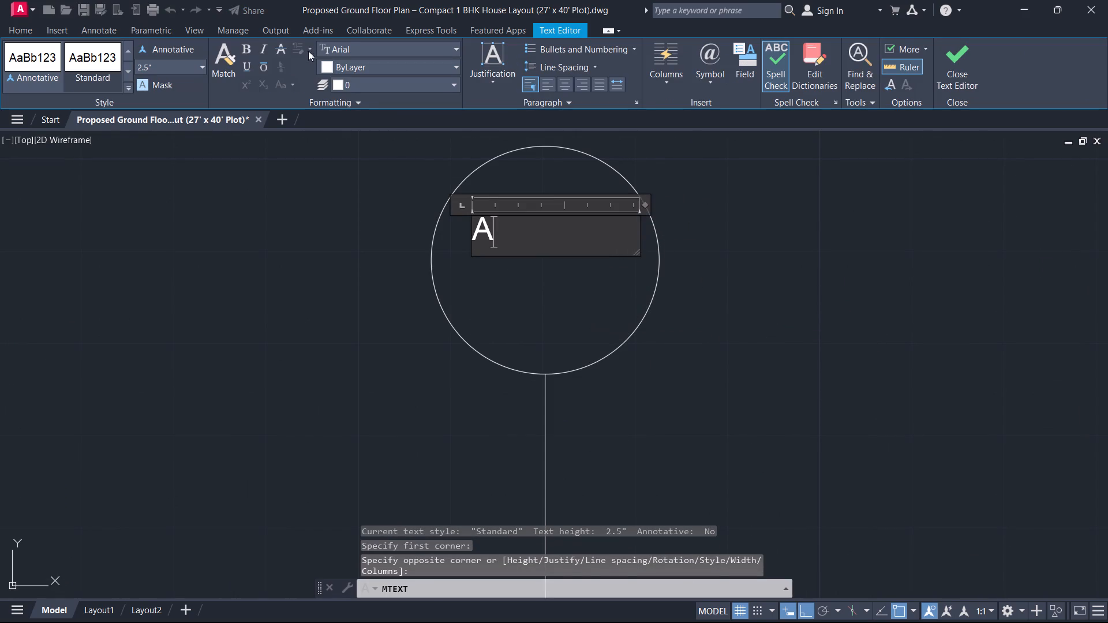
pyautogui.moveTo(536, 228); pyautogui.dragTo(293, 138)
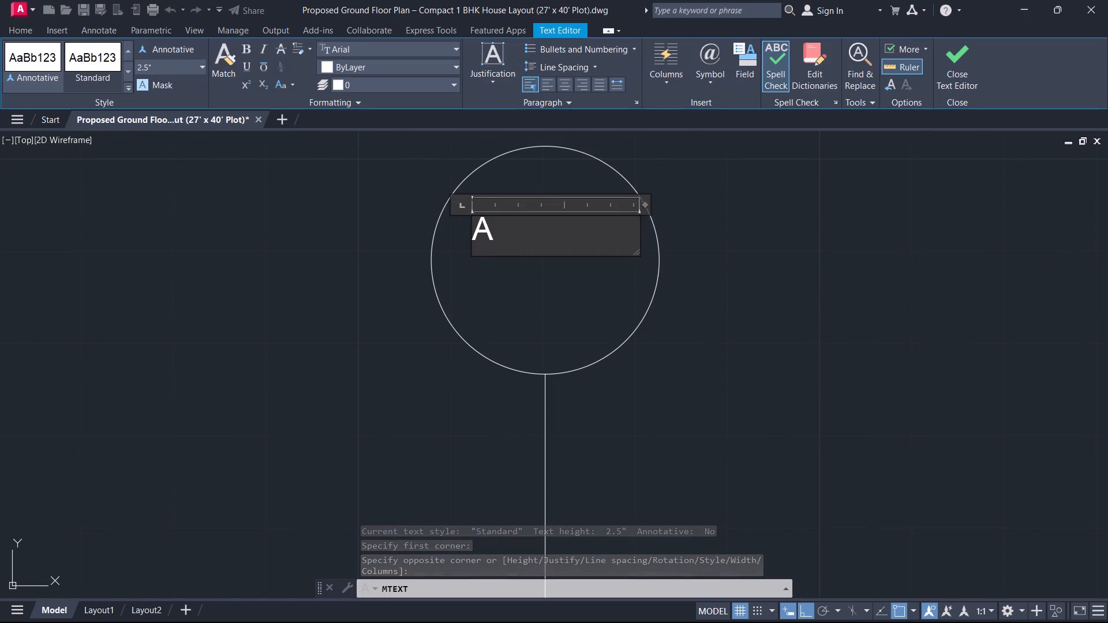
pyautogui.click(159, 62)
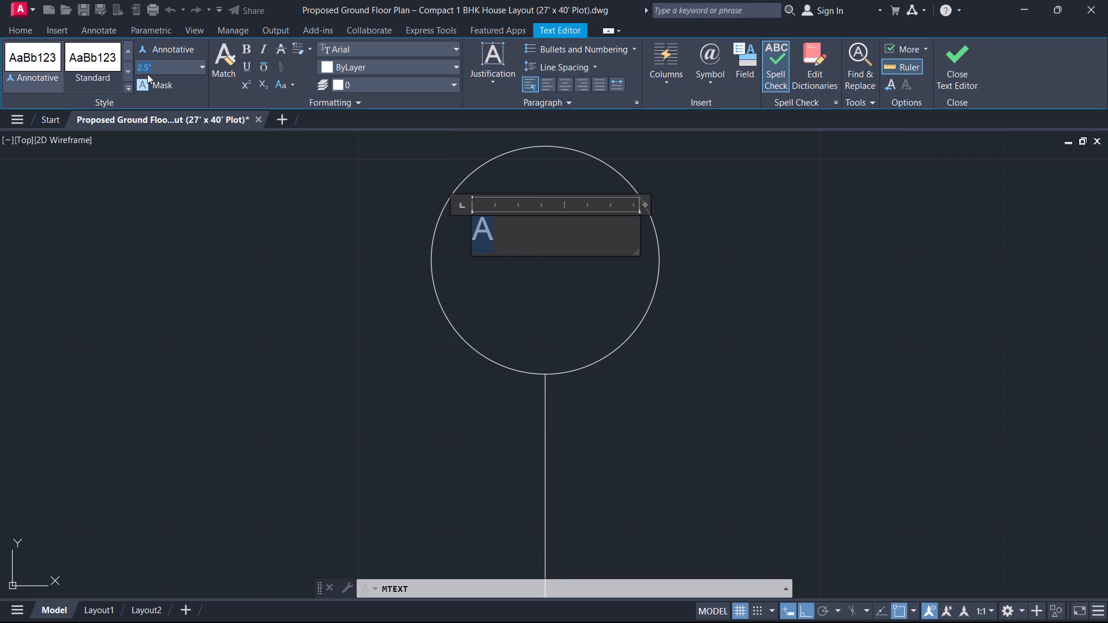
pyautogui.press('8')
pyautogui.press('Return')
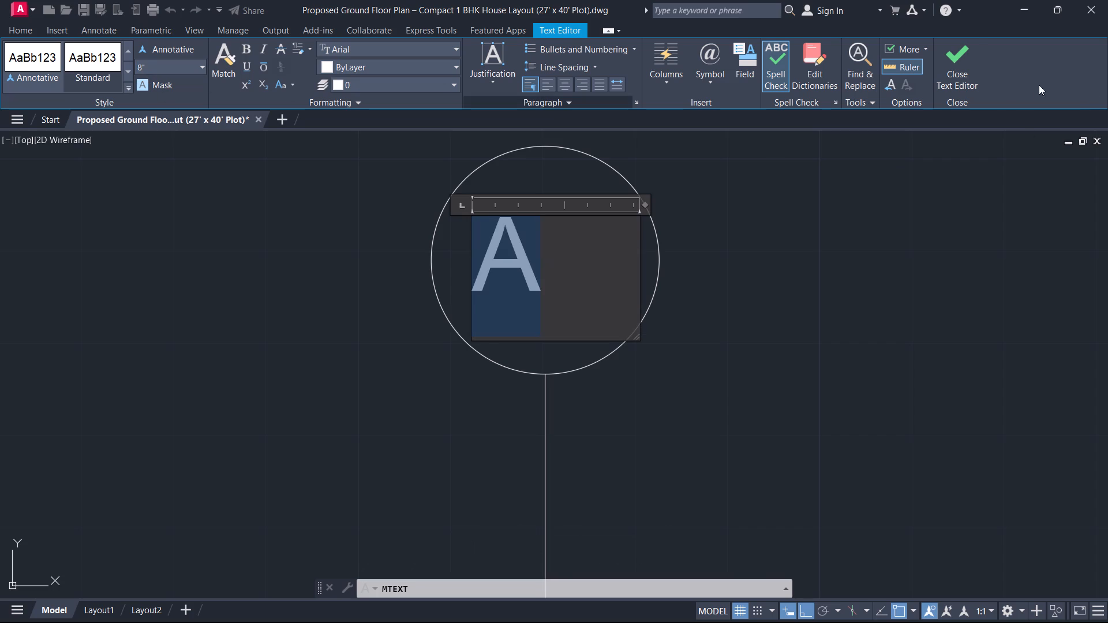
pyautogui.moveTo(974, 73); pyautogui.dragTo(969, 72)
# Set the text height of the letter A in the westernmost bubble to 9".
pyautogui.scroll(2, 592, 254)
pyautogui.moveTo(591, 254); pyautogui.dragTo(781, 260, button='middle')
pyautogui.moveTo(704, 287); pyautogui.dragTo(697, 287)
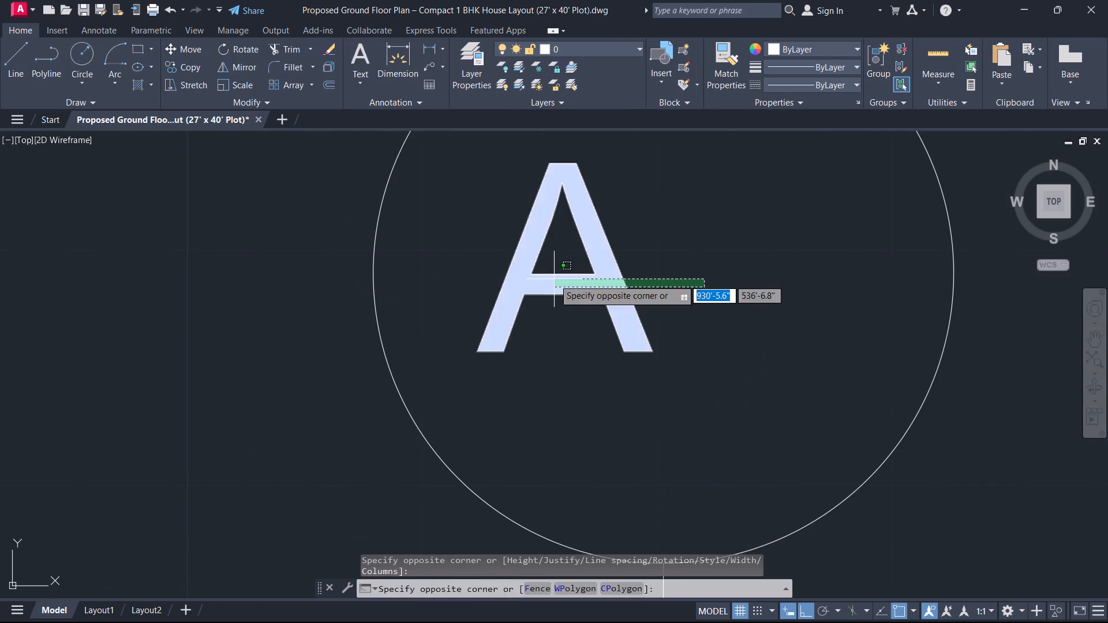
pyautogui.click(554, 279)
pyautogui.doubleClick(552, 279)
pyautogui.scroll(-7, 621, 279)
pyautogui.scroll(1, 626, 276)
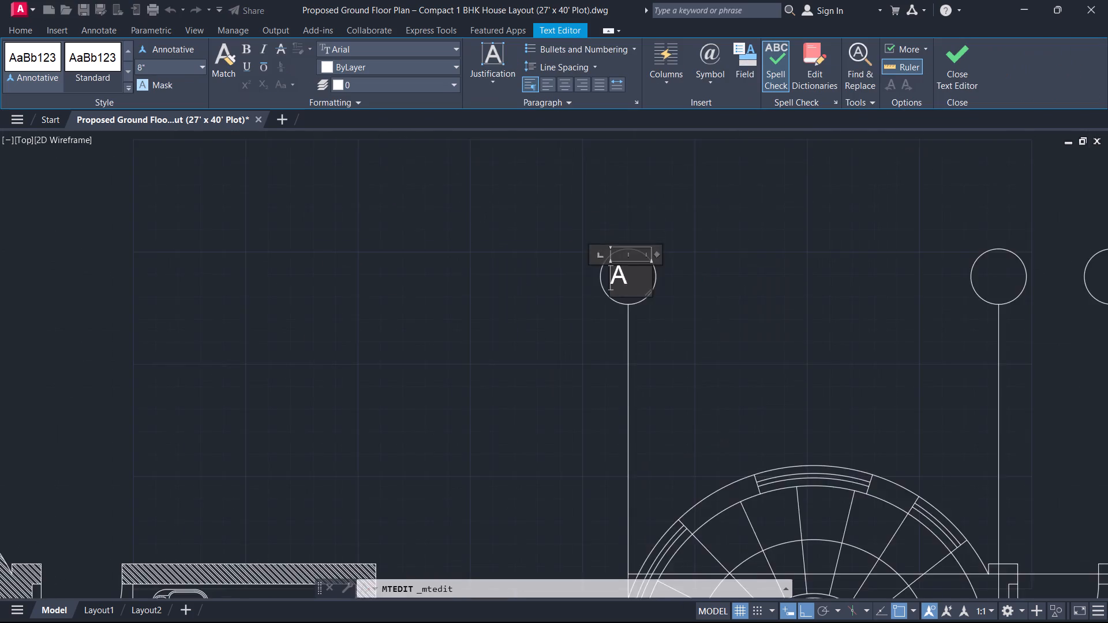
pyautogui.scroll(4, 631, 275)
pyautogui.scroll(-11, 632, 275)
pyautogui.scroll(1, 726, 276)
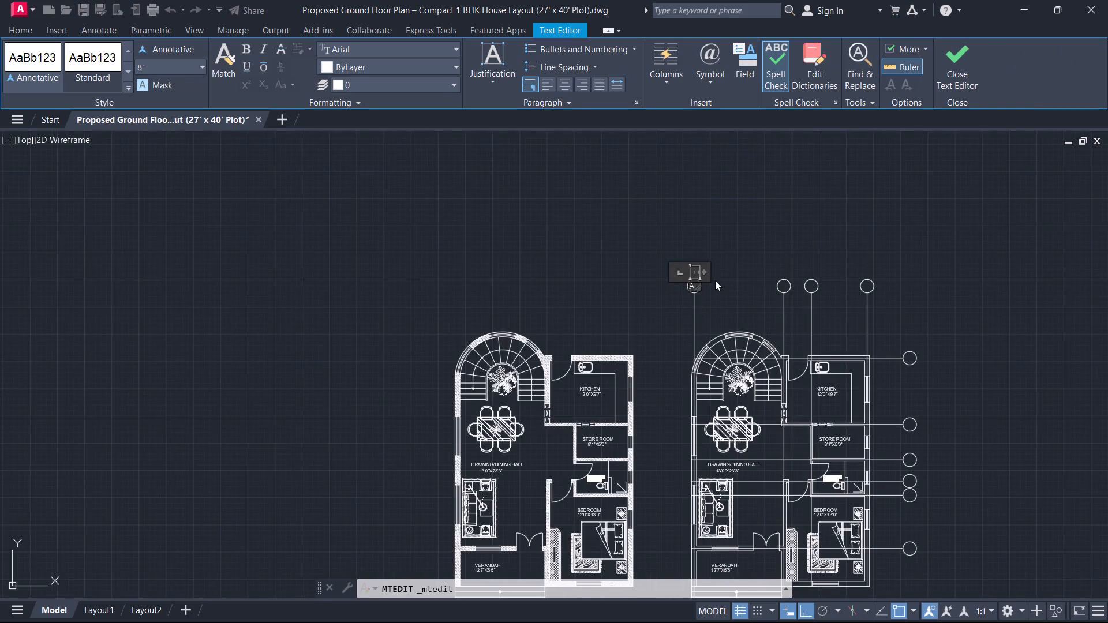
pyautogui.scroll(7, 681, 290)
pyautogui.moveTo(824, 214); pyautogui.dragTo(742, 216)
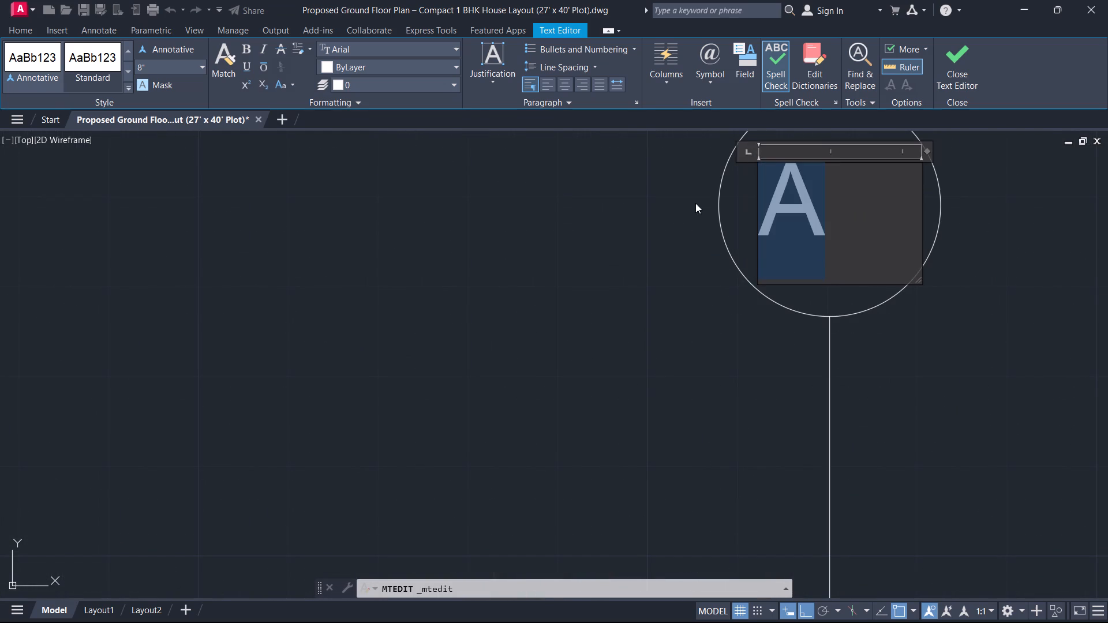
pyautogui.click(178, 67)
pyautogui.press('9')
pyautogui.press('Return')
pyautogui.click(972, 60)
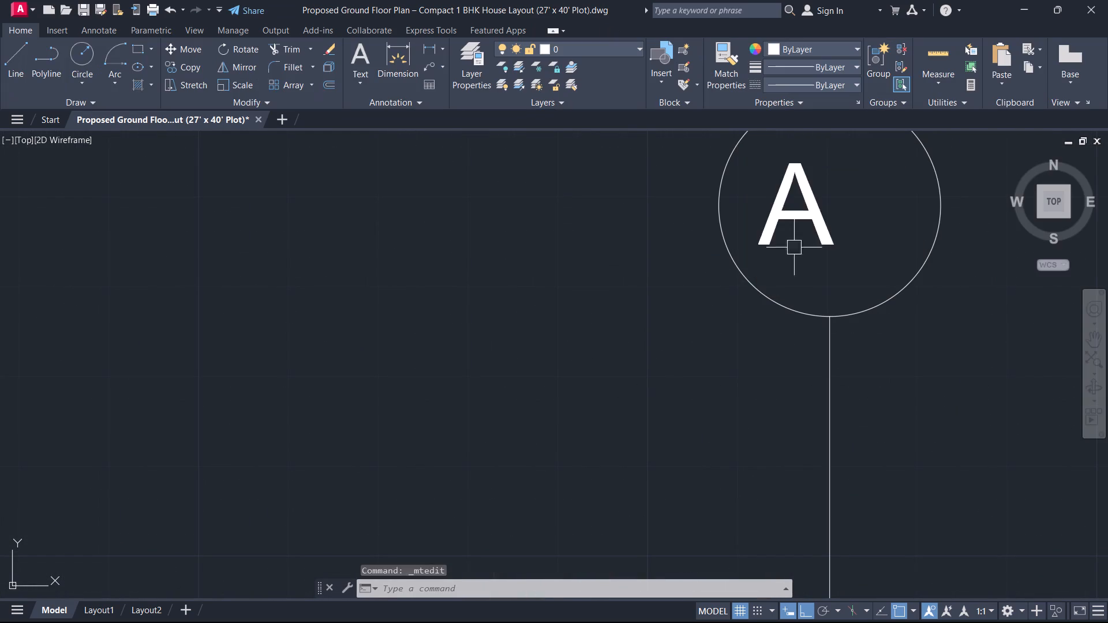
# Try to move the letter A to the centre of its grid bubble.
pyautogui.moveTo(814, 237); pyautogui.dragTo(687, 310, button='middle')
pyautogui.click(706, 305)
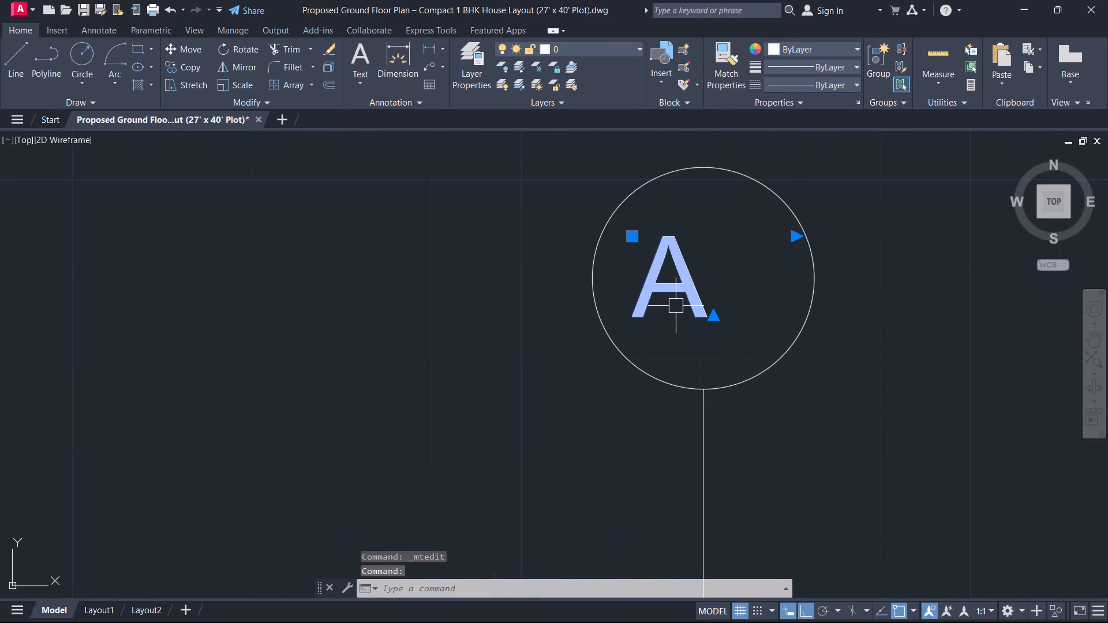
pyautogui.press('m')
pyautogui.press('space')
pyautogui.scroll(2, 664, 292)
pyautogui.click(671, 280)
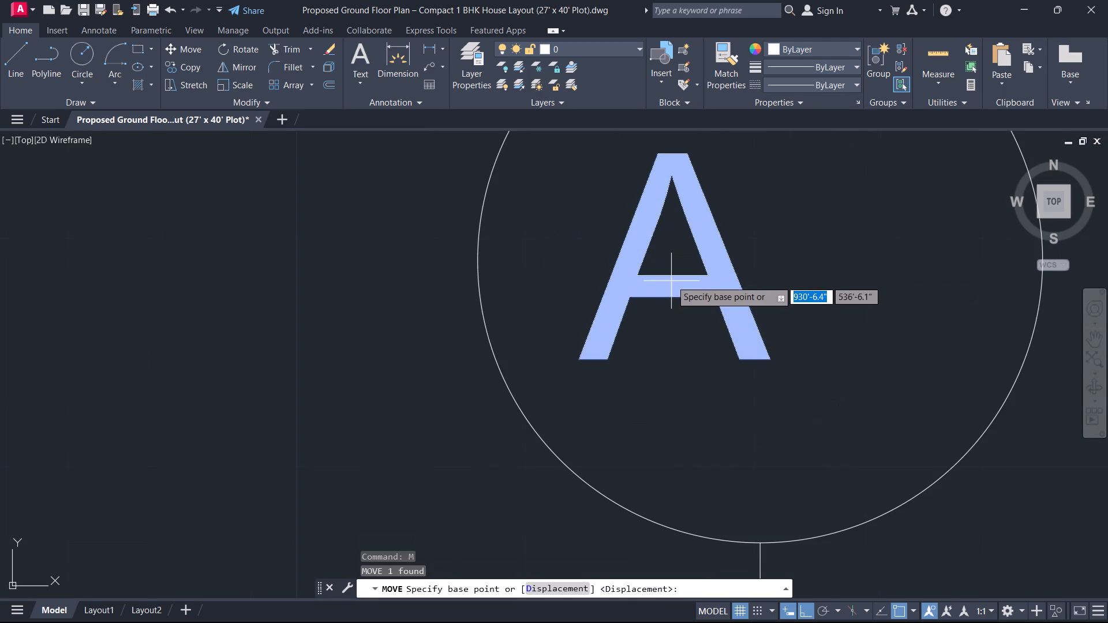
pyautogui.click(767, 243)
pyautogui.scroll(-3, 759, 246)
pyautogui.moveTo(759, 246); pyautogui.dragTo(596, 302, button='middle')
pyautogui.scroll(1, 596, 302)
pyautogui.click(590, 298)
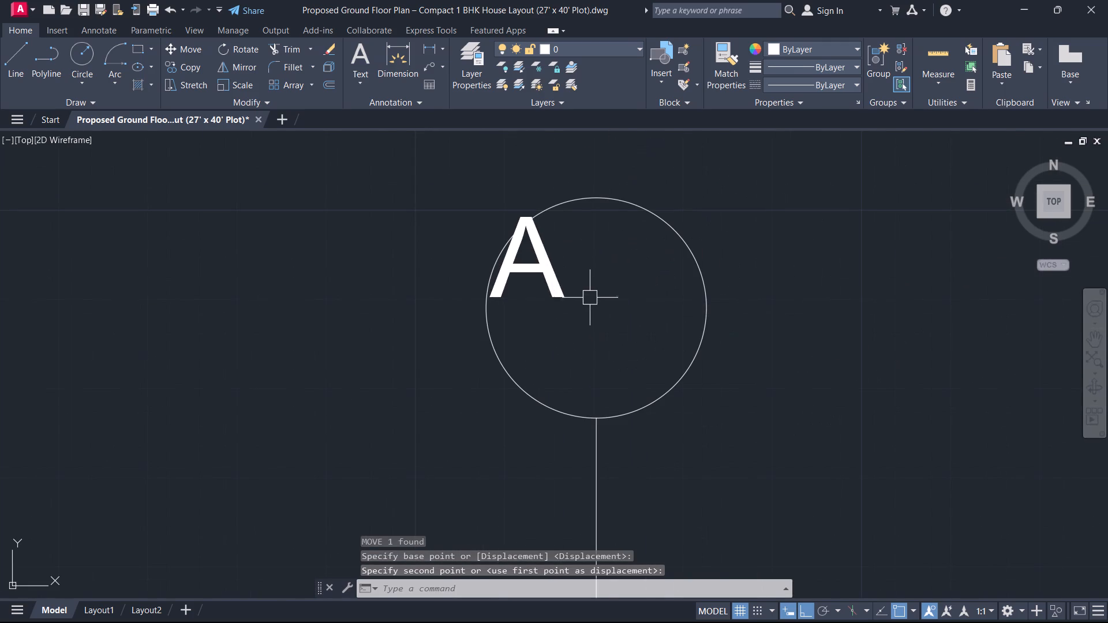
# Move the letter A to the centre of the westernmost grid bubble with object snap and ortho turned off.
pyautogui.click(551, 288)
pyautogui.press('m')
pyautogui.press('space')
pyautogui.click(532, 276)
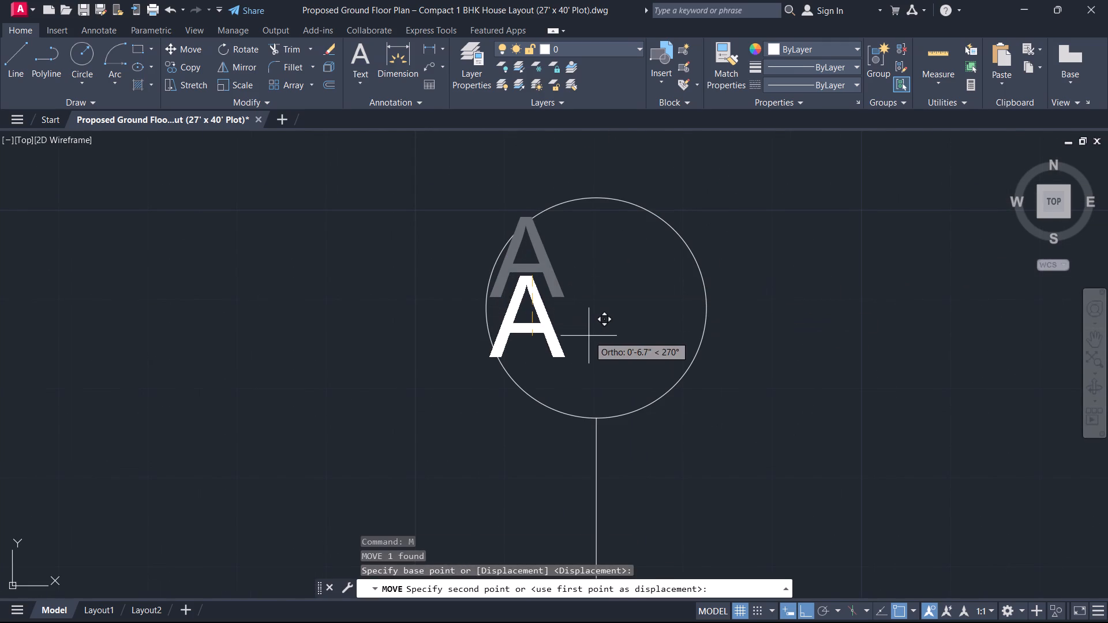
pyautogui.press('F3')
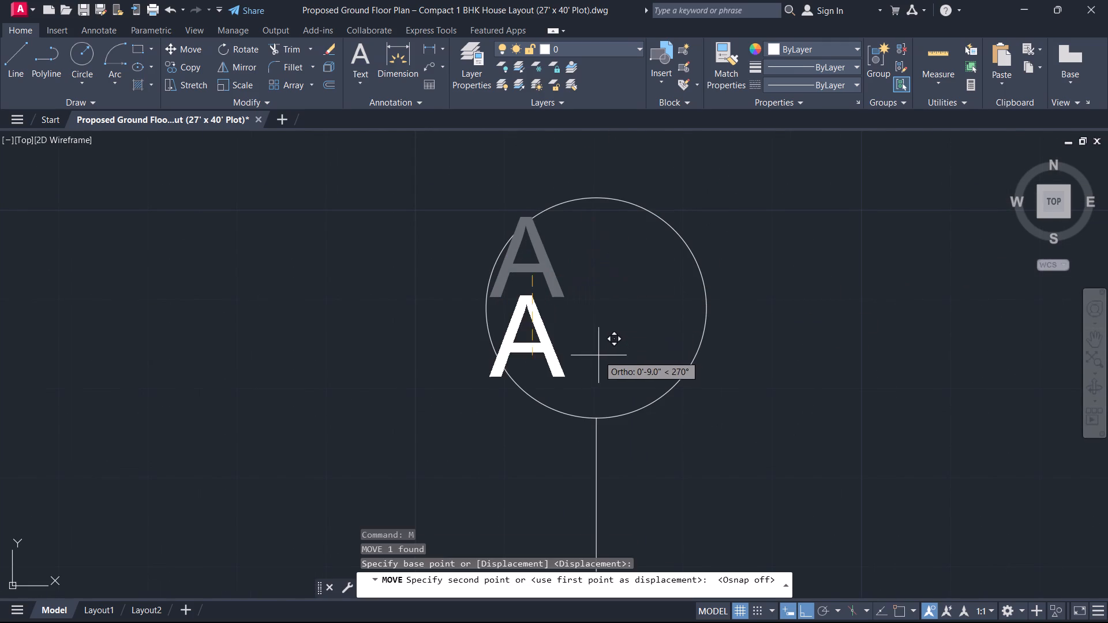
pyautogui.press('F8')
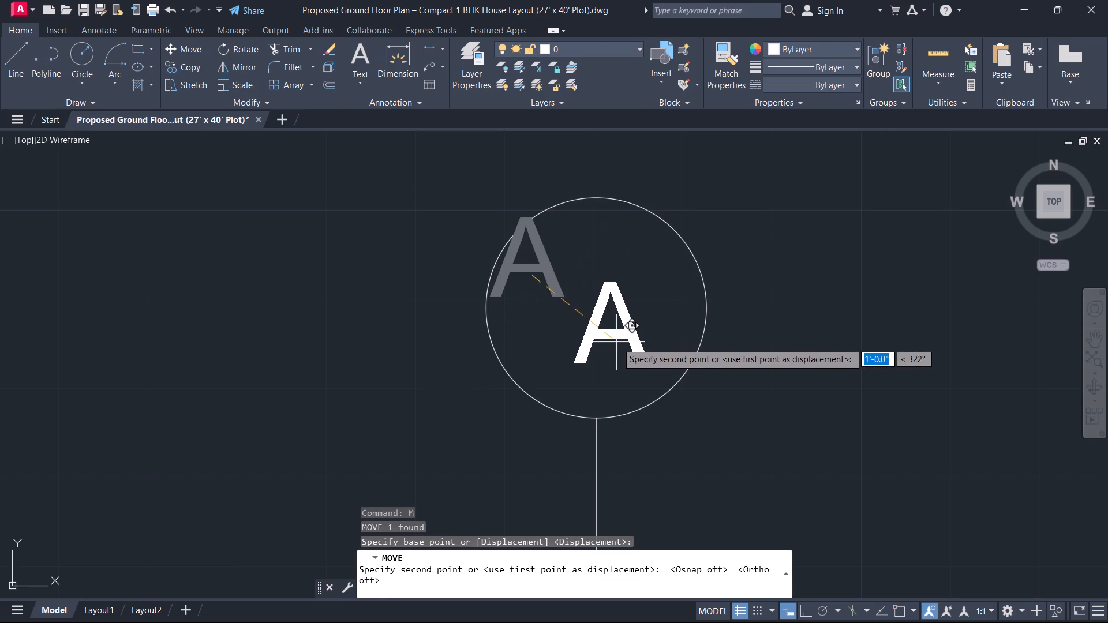
pyautogui.click(598, 326)
pyautogui.press('Escape')
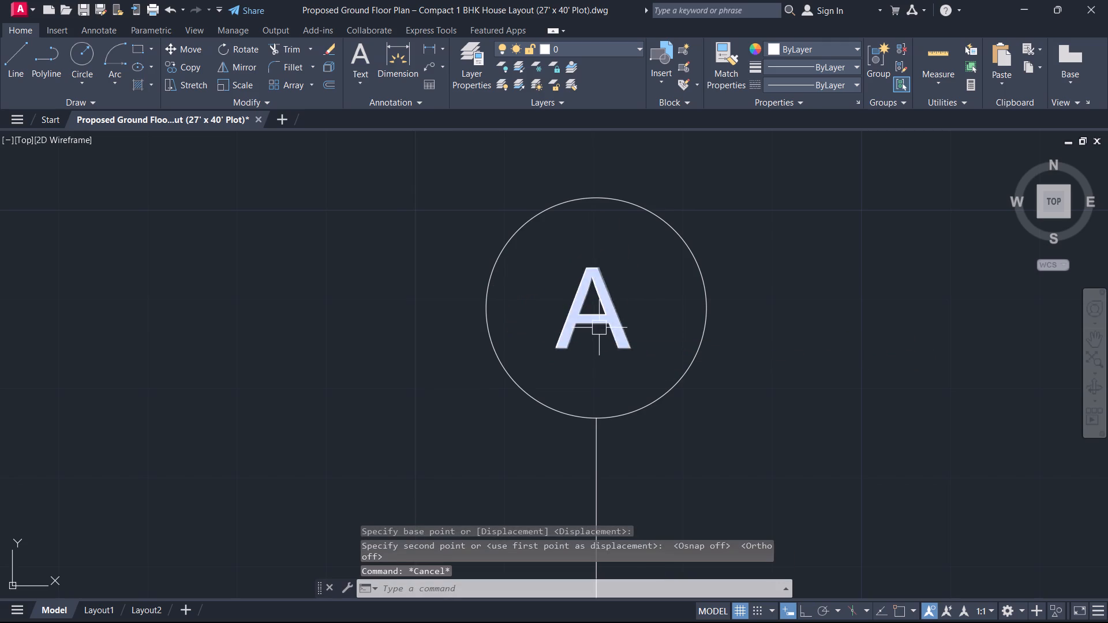
# With object snap on, copy the letter A from its bubble's top quadrant into the other three vertical-line bubbles.
pyautogui.click(599, 326)
pyautogui.press('F3')
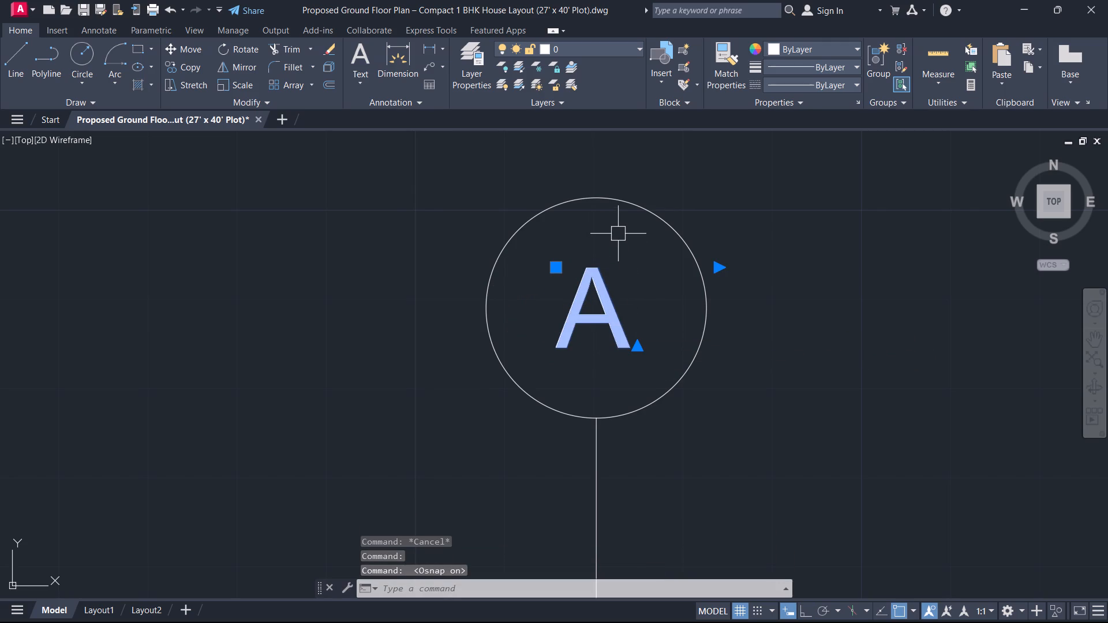
pyautogui.press('c')
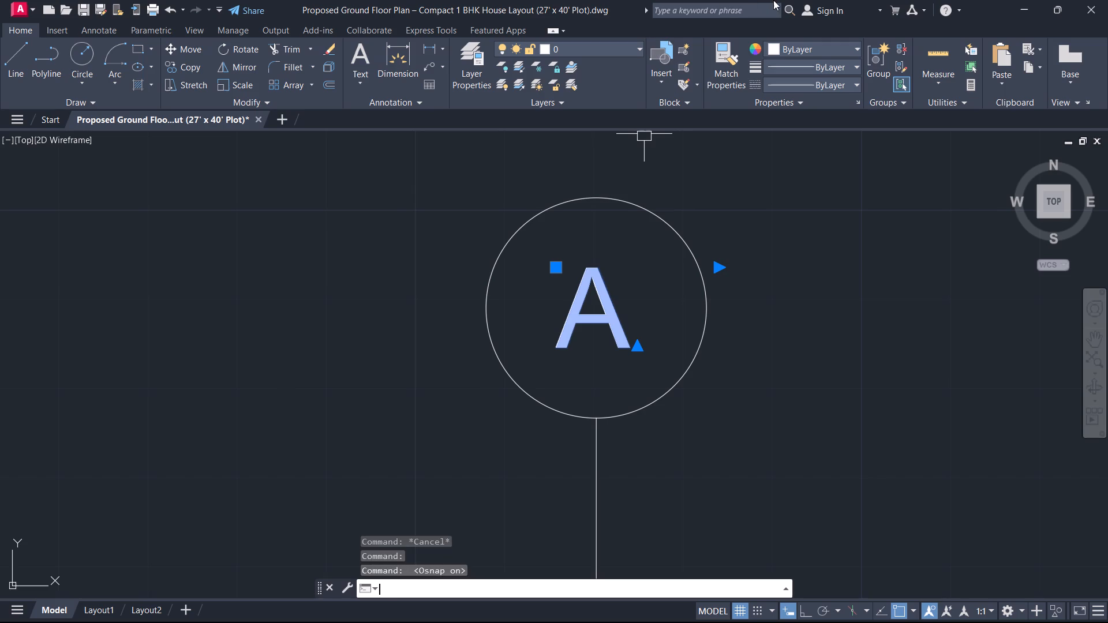
pyautogui.press('o')
pyautogui.press('space')
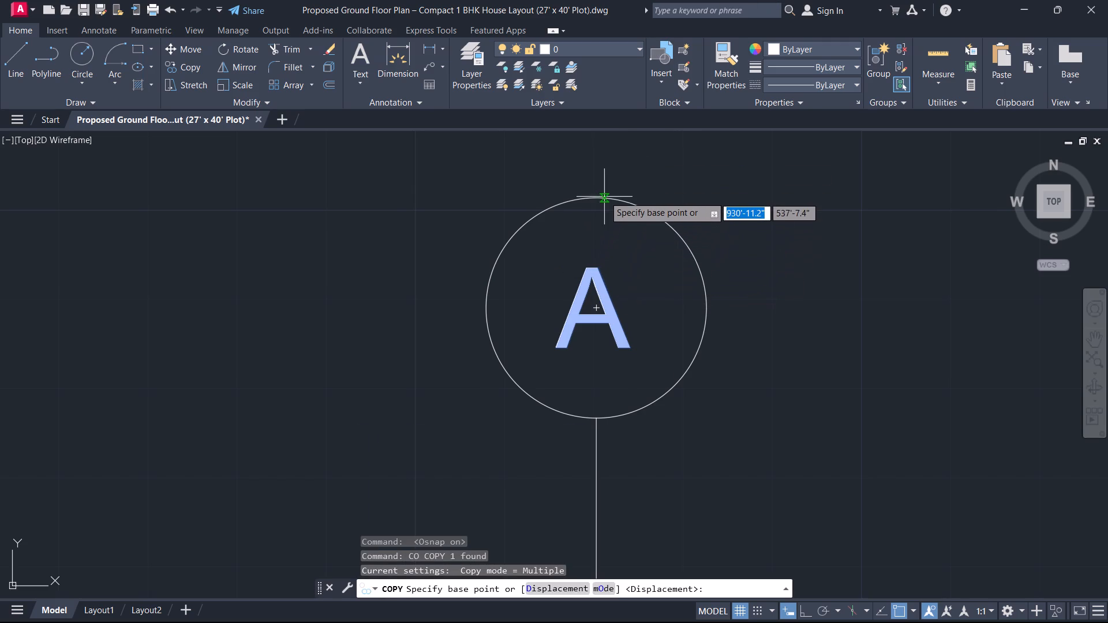
pyautogui.click(594, 196)
pyautogui.scroll(-3, 616, 292)
pyautogui.moveTo(617, 294); pyautogui.dragTo(227, 318, button='middle')
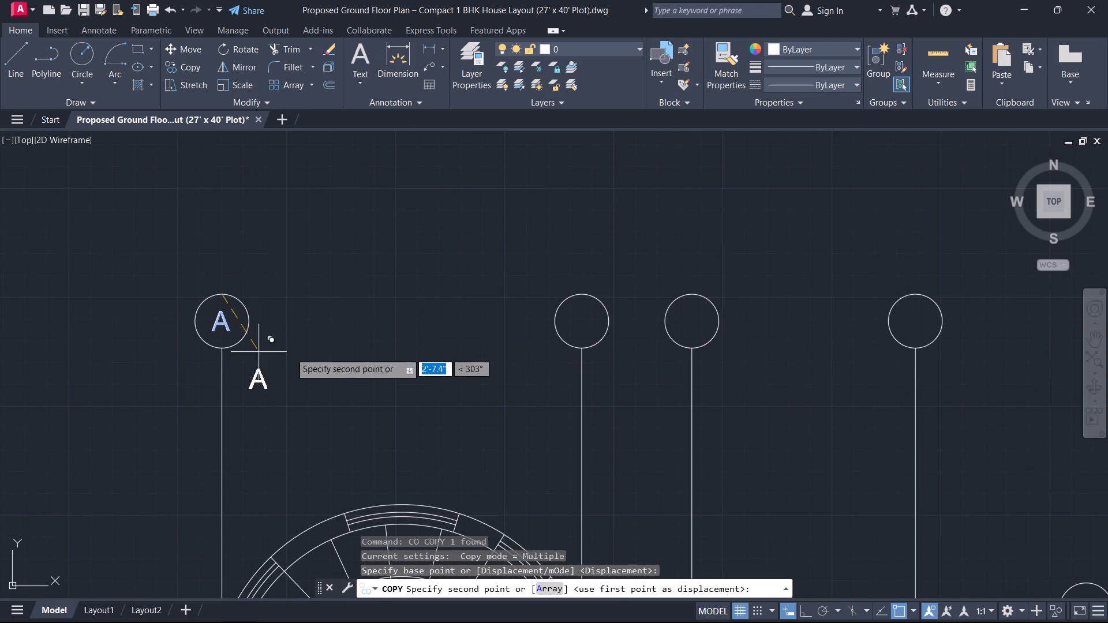
pyautogui.click(578, 297)
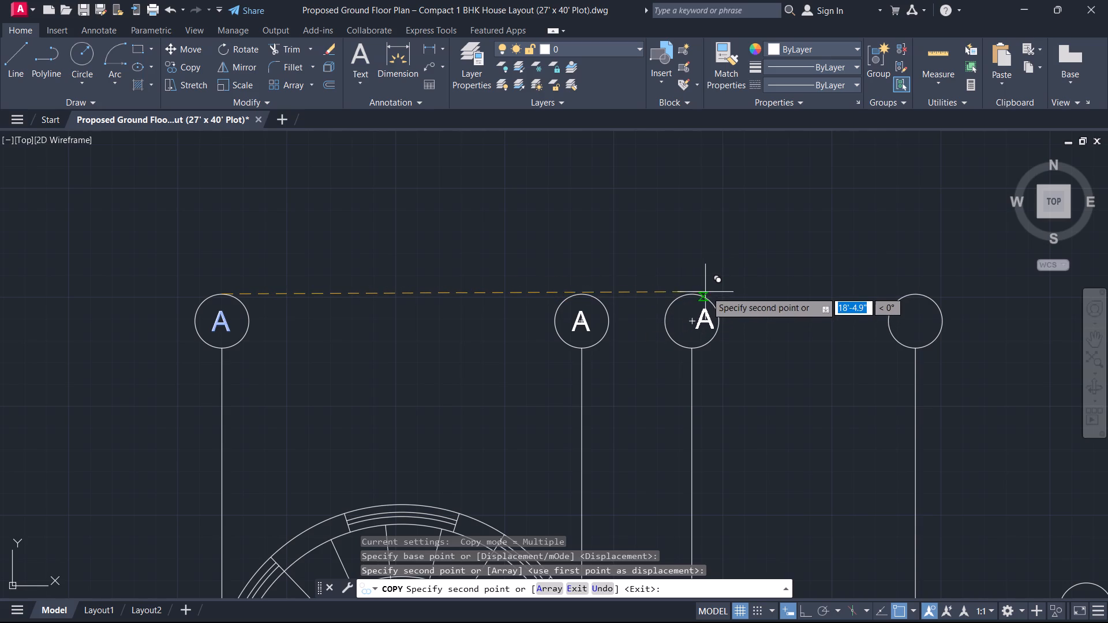
pyautogui.click(688, 297)
pyautogui.click(918, 293)
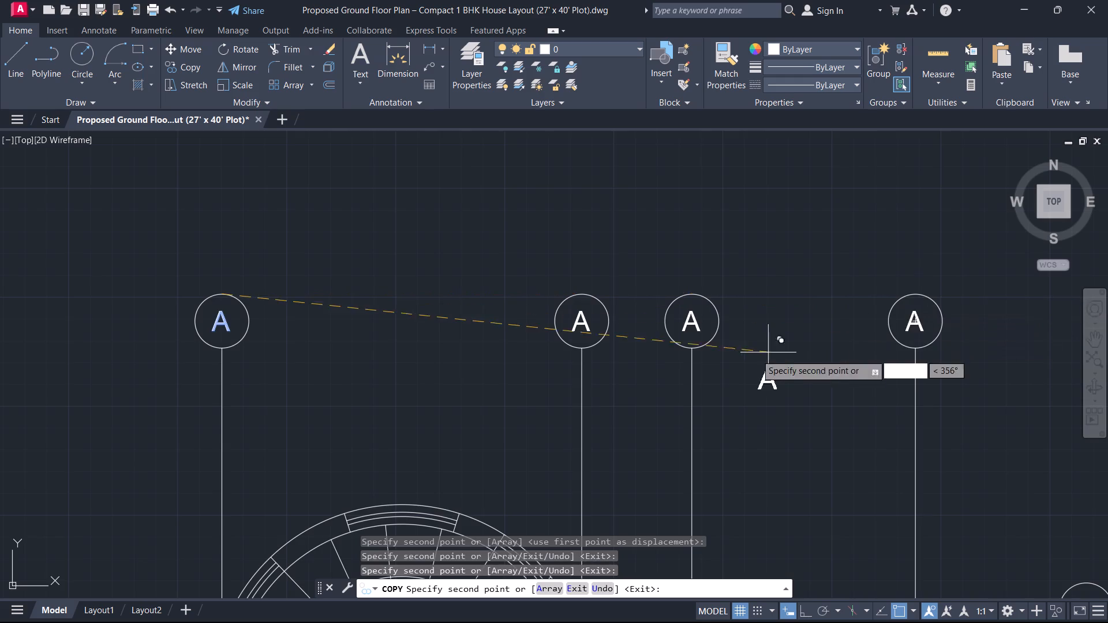
# Continue copying the letter A into the six grid bubbles at the east ends of the horizontal lines.
pyautogui.moveTo(730, 350); pyautogui.dragTo(421, 350, button='middle')
pyautogui.scroll(-2, 717, 348)
pyautogui.scroll(1, 531, 410)
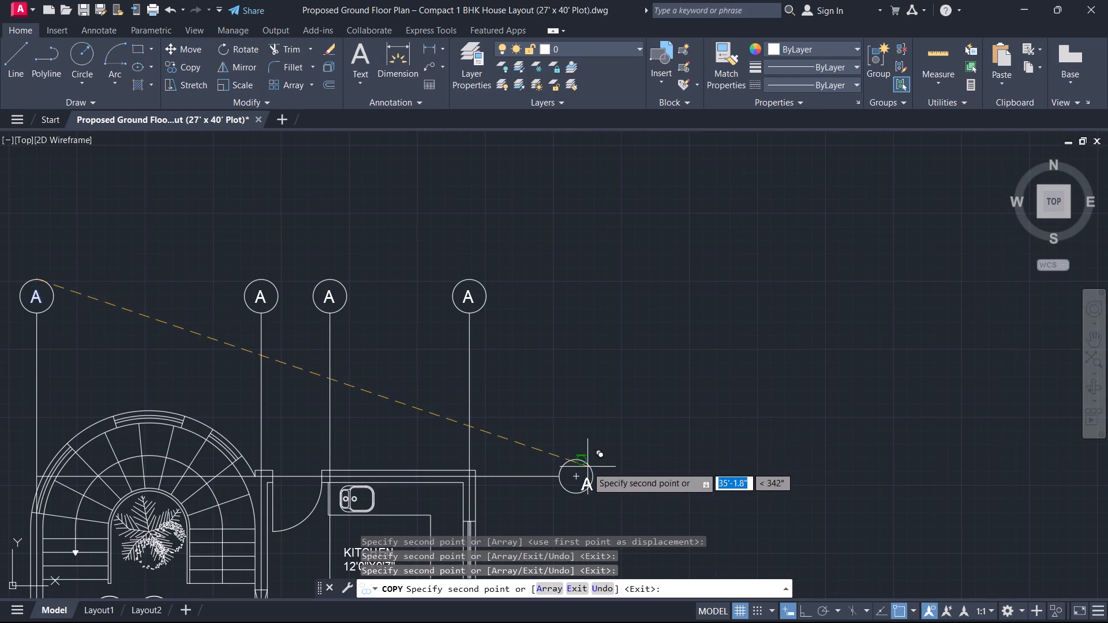
pyautogui.click(575, 456)
pyautogui.moveTo(570, 515); pyautogui.dragTo(573, 362, button='middle')
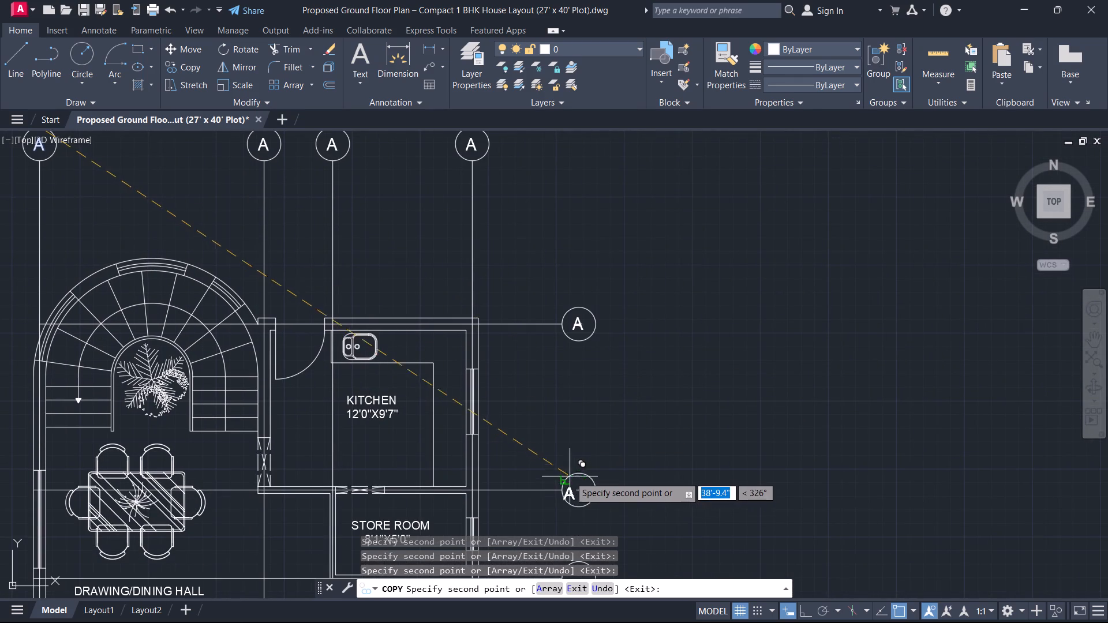
pyautogui.click(577, 475)
pyautogui.moveTo(571, 501); pyautogui.dragTo(581, 351, button='middle')
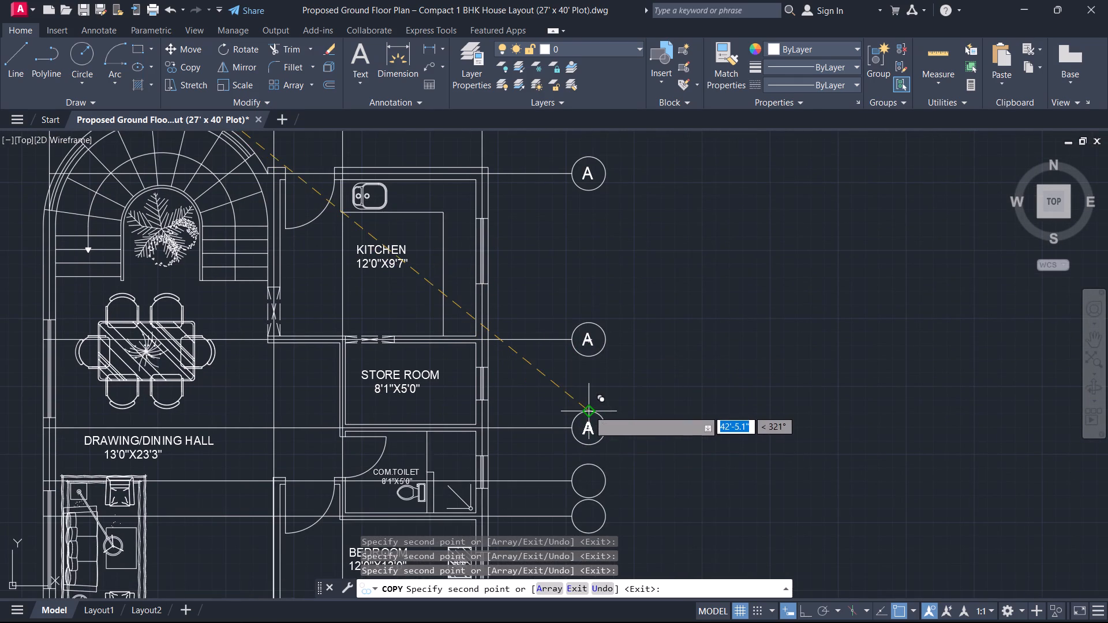
pyautogui.click(589, 410)
pyautogui.click(590, 466)
pyautogui.click(589, 498)
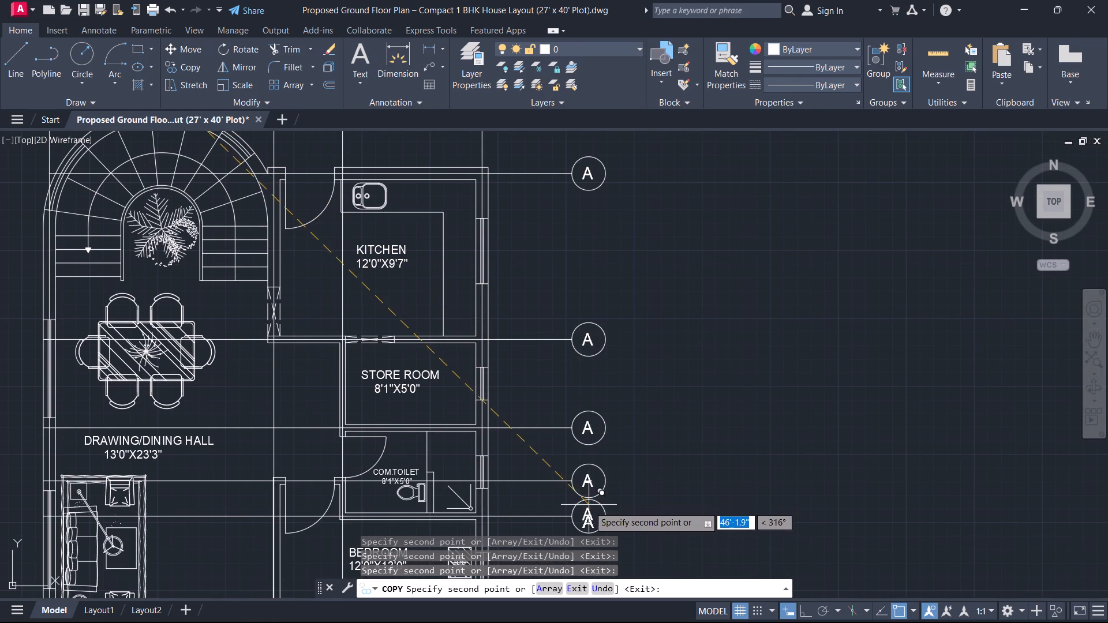
pyautogui.scroll(2, 586, 507)
pyautogui.moveTo(586, 507); pyautogui.dragTo(624, 394, button='middle')
pyautogui.scroll(-4, 590, 487)
pyautogui.moveTo(584, 471); pyautogui.dragTo(596, 341, button='middle')
pyautogui.scroll(2, 607, 406)
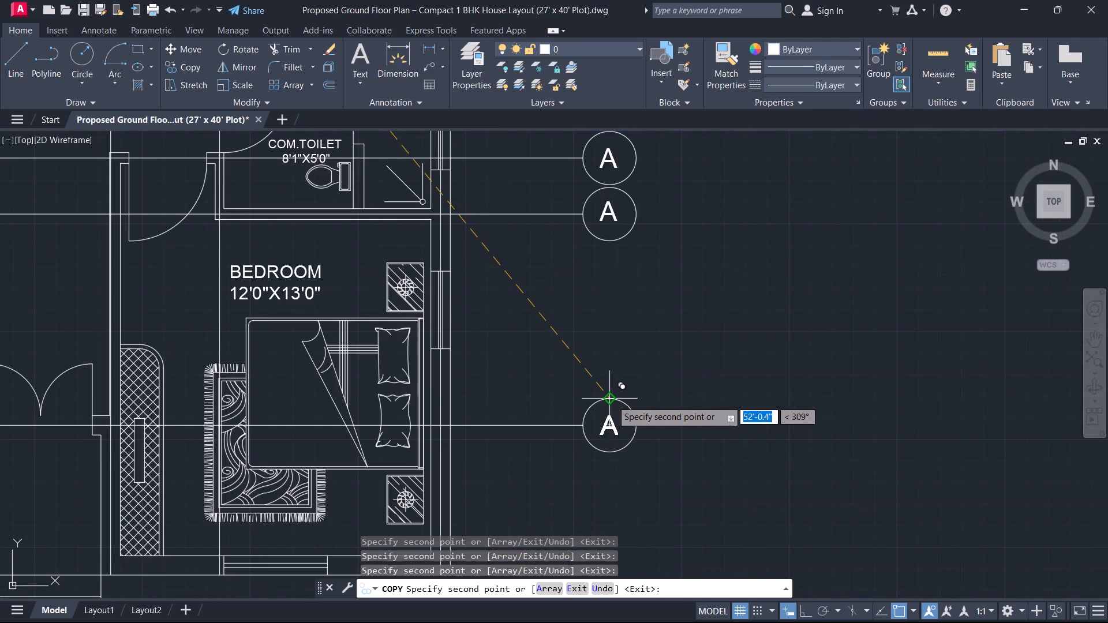
pyautogui.click(612, 400)
pyautogui.press('Escape')
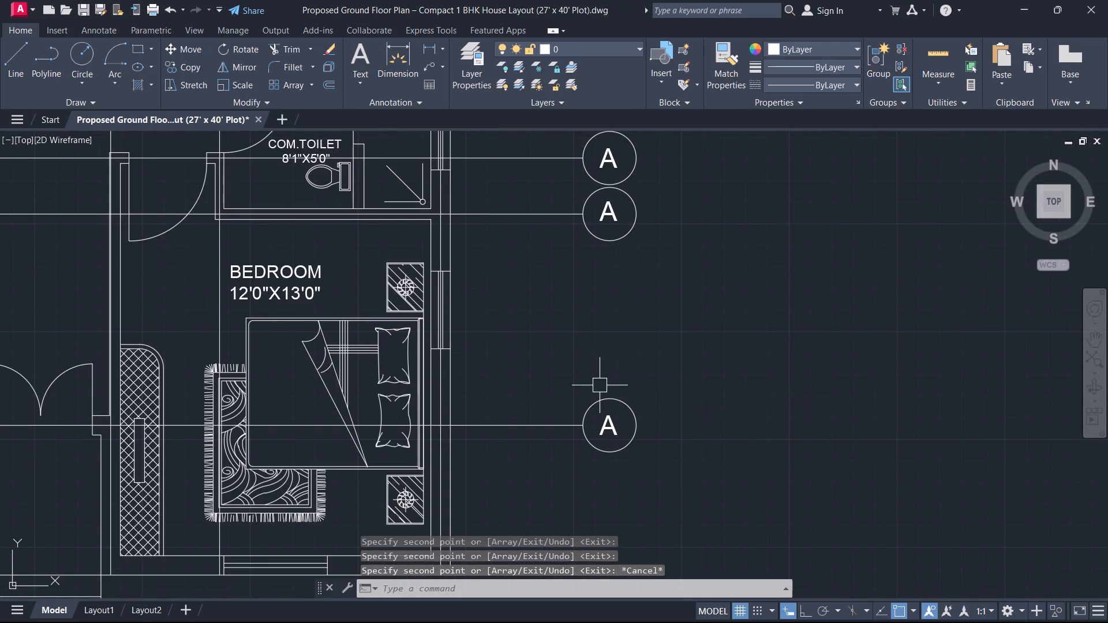
# Change the letter in the northernmost horizontal line's bubble, beside the kitchen's north wall, to 1.
pyautogui.scroll(-3, 606, 439)
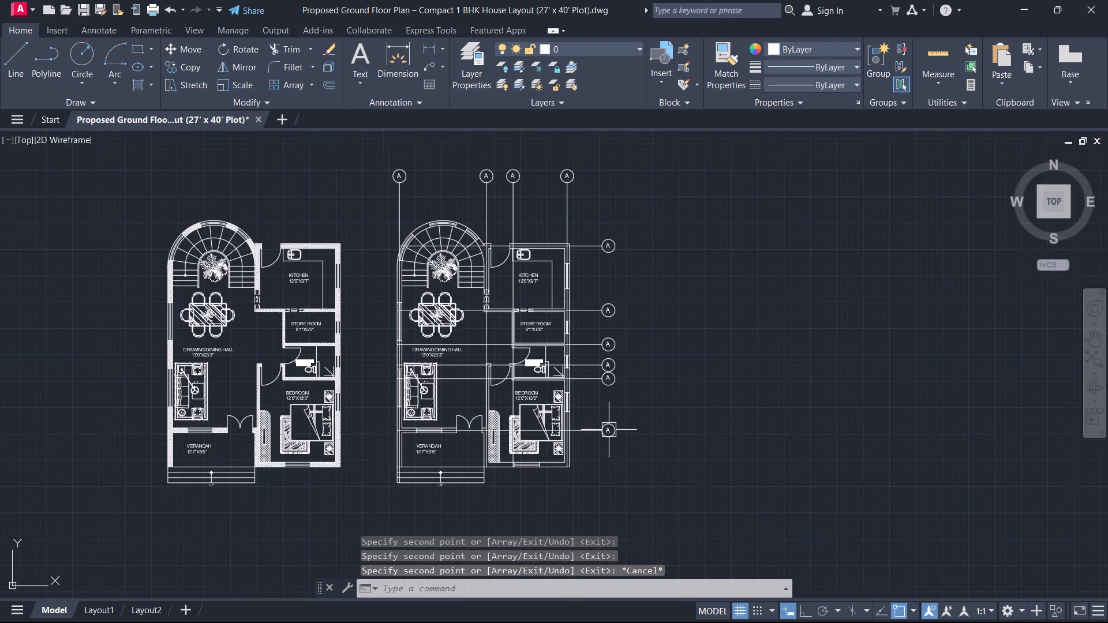
pyautogui.scroll(2, 622, 232)
pyautogui.doubleClick(586, 264)
pyautogui.scroll(1, 586, 267)
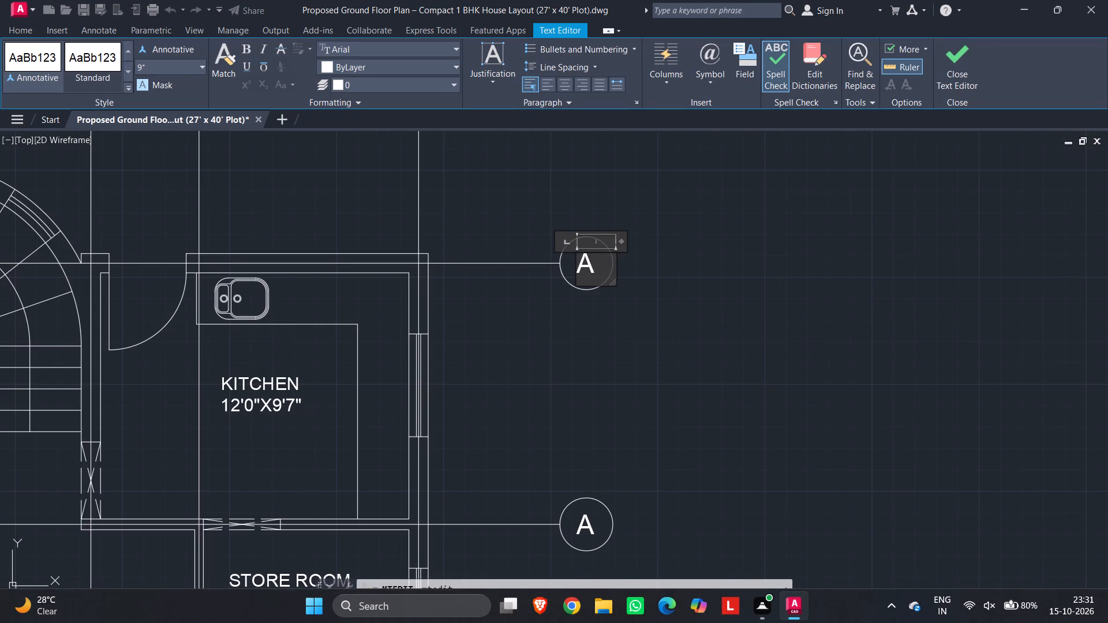
pyautogui.press('BackSpace')
pyautogui.press('Right')
pyautogui.press('BackSpace')
pyautogui.press('1')
pyautogui.press('Return')
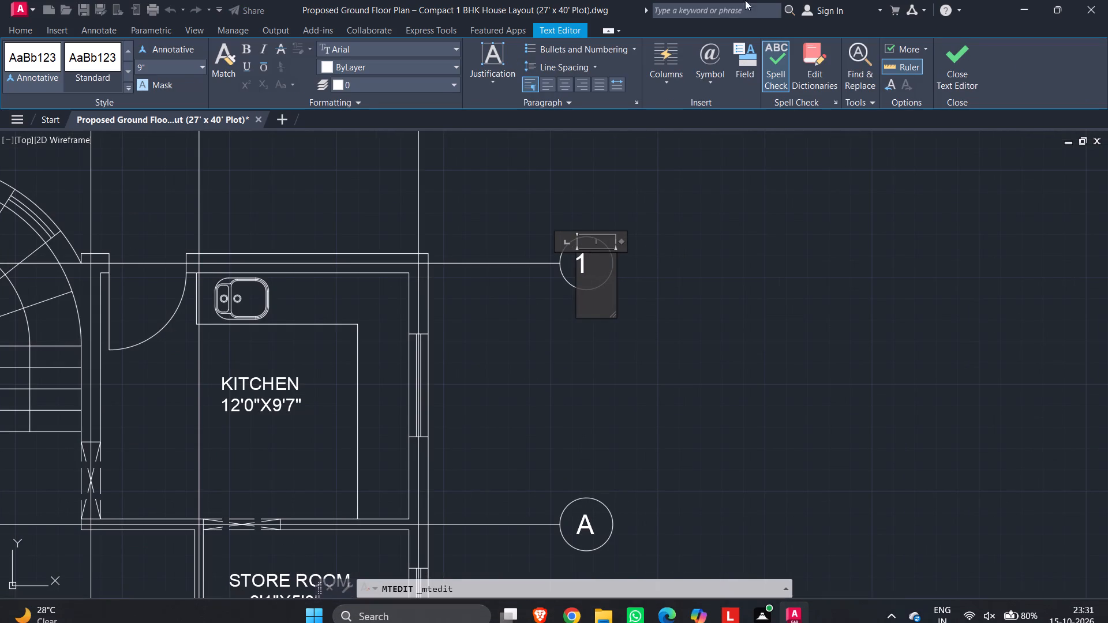
pyautogui.click(481, 212)
# Change the letter in the second horizontal line's bubble, between kitchen and store room, to 2.
pyautogui.scroll(-2, 572, 227)
pyautogui.scroll(1, 594, 460)
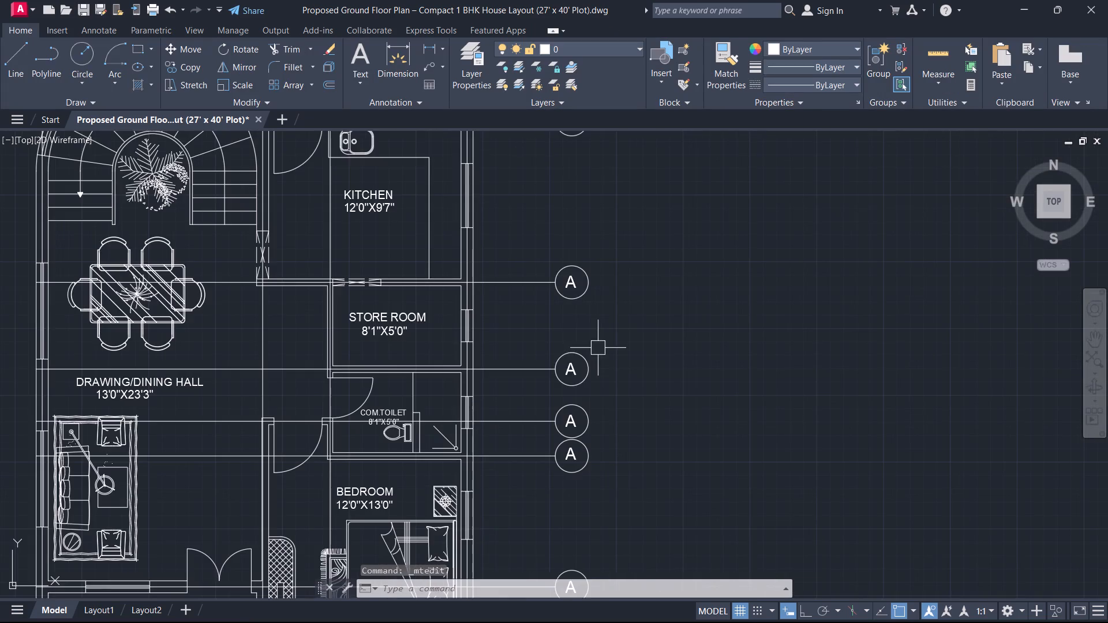
pyautogui.scroll(2, 567, 373)
pyautogui.scroll(-3, 575, 335)
pyautogui.moveTo(575, 335); pyautogui.dragTo(589, 391, button='middle')
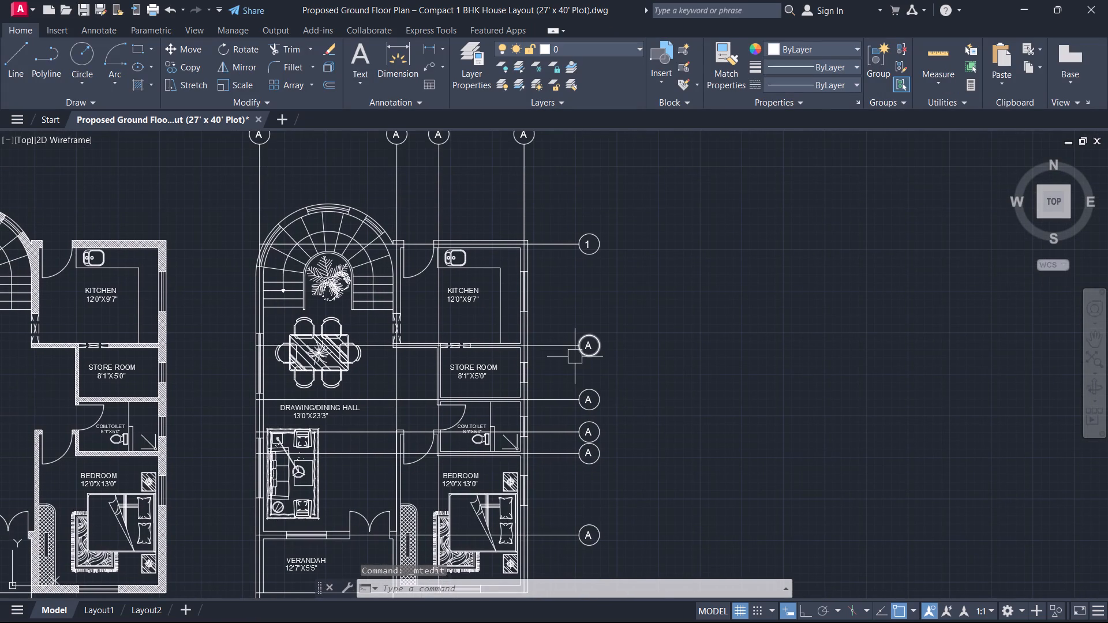
pyautogui.scroll(1, 562, 352)
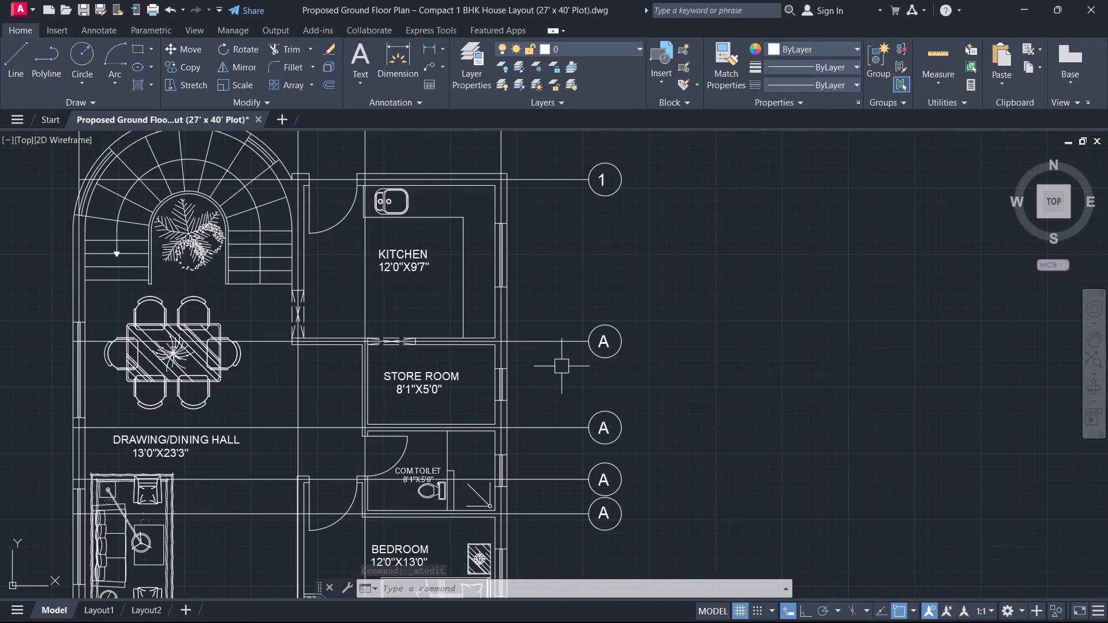
pyautogui.scroll(1, 563, 371)
pyautogui.doubleClick(624, 335)
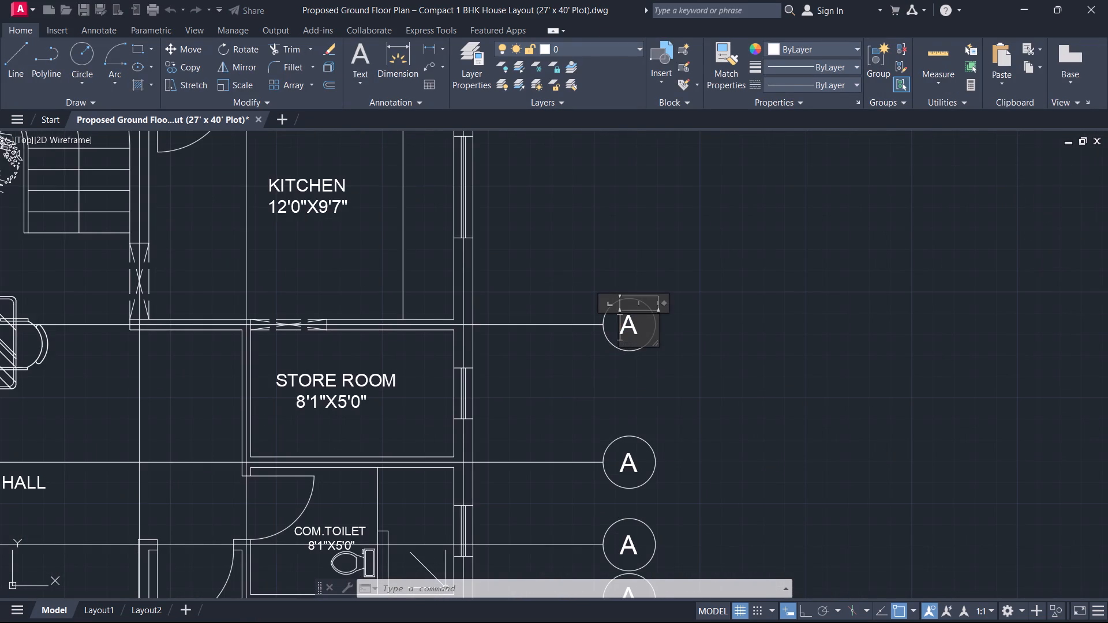
pyautogui.moveTo(647, 332); pyautogui.dragTo(571, 313)
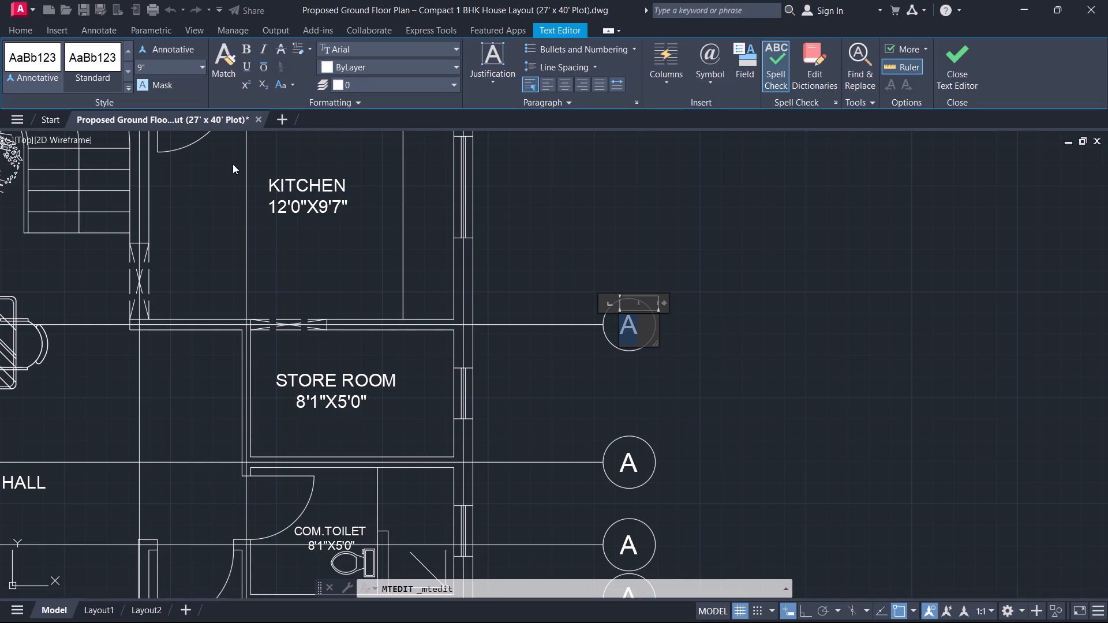
pyautogui.press('2')
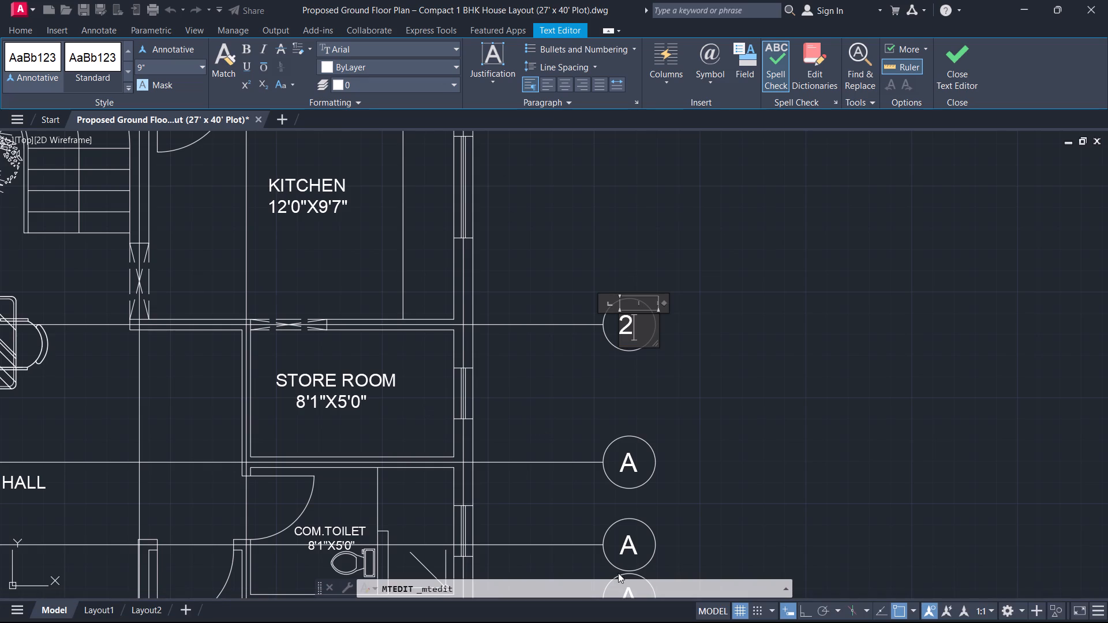
pyautogui.click(642, 460)
# Change the letter in the third horizontal line's bubble, between store room and common toilet, to 3.
pyautogui.doubleClick(634, 463)
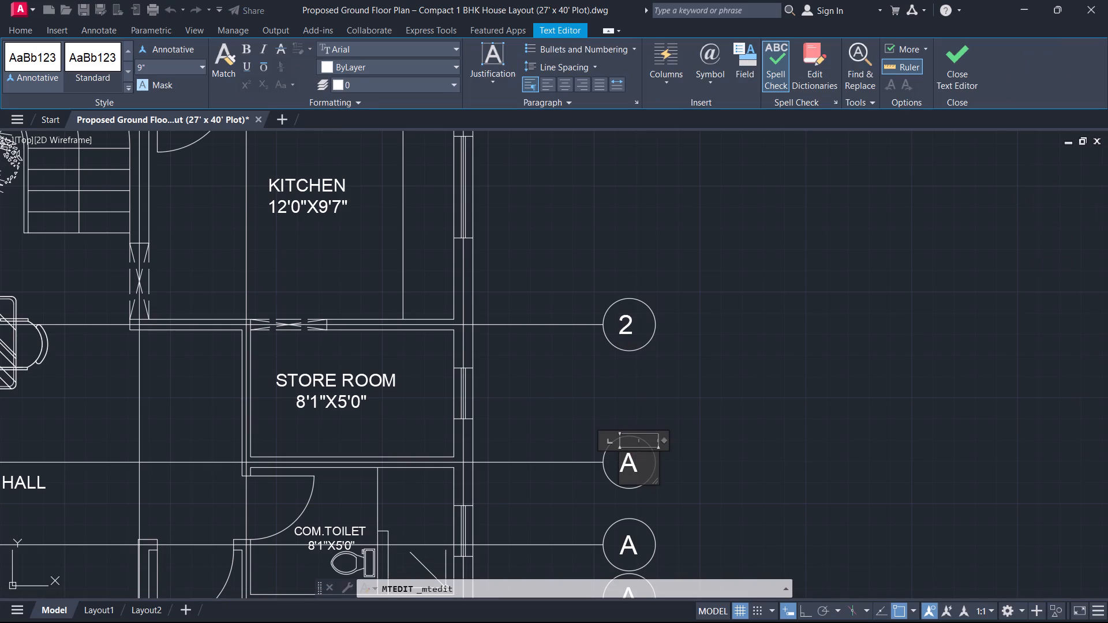
pyautogui.press('BackSpace')
pyautogui.press('Return')
pyautogui.press('BackSpace')
pyautogui.press('3')
pyautogui.click(707, 474)
# Change the letter in the fourth horizontal line's bubble, on the line through the common toilet, to 4.
pyautogui.moveTo(613, 556); pyautogui.dragTo(671, 320, button='middle')
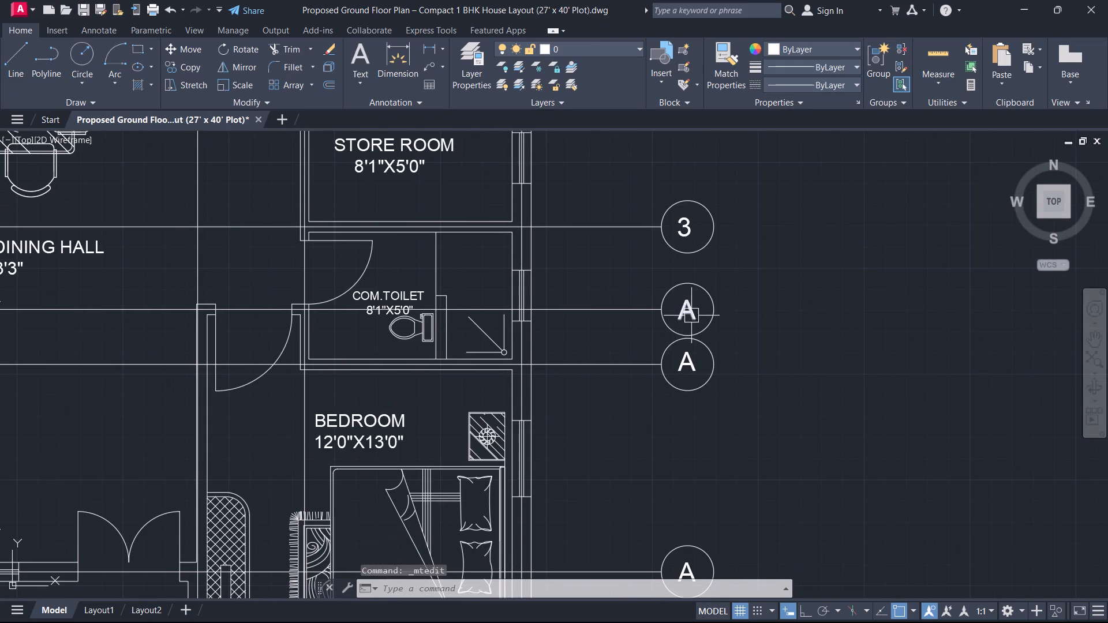
pyautogui.doubleClick(695, 319)
pyautogui.press('BackSpace')
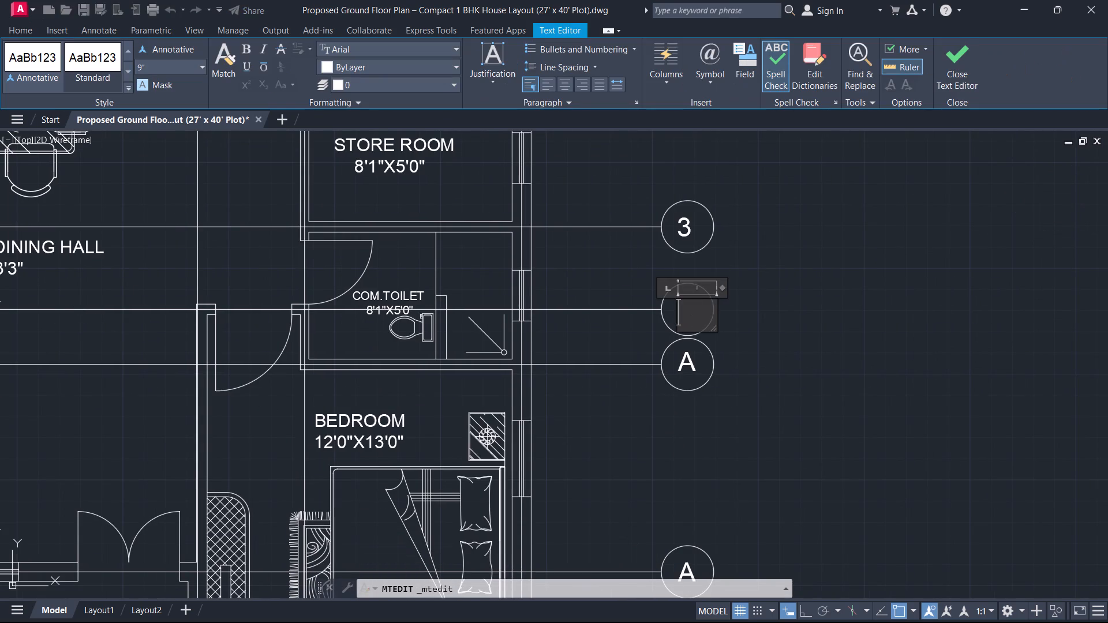
pyautogui.press('4')
pyautogui.click(749, 332)
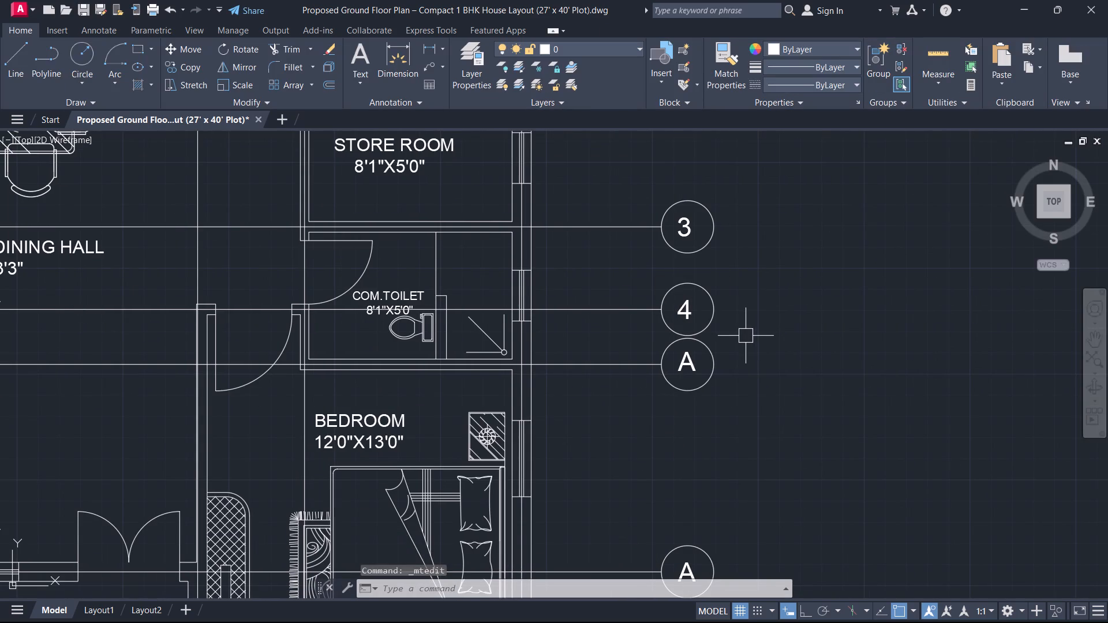
# Change the letter in the fifth horizontal line's bubble, between common toilet and bedroom, to 5.
pyautogui.moveTo(721, 355); pyautogui.dragTo(720, 305, button='middle')
pyautogui.doubleClick(691, 307)
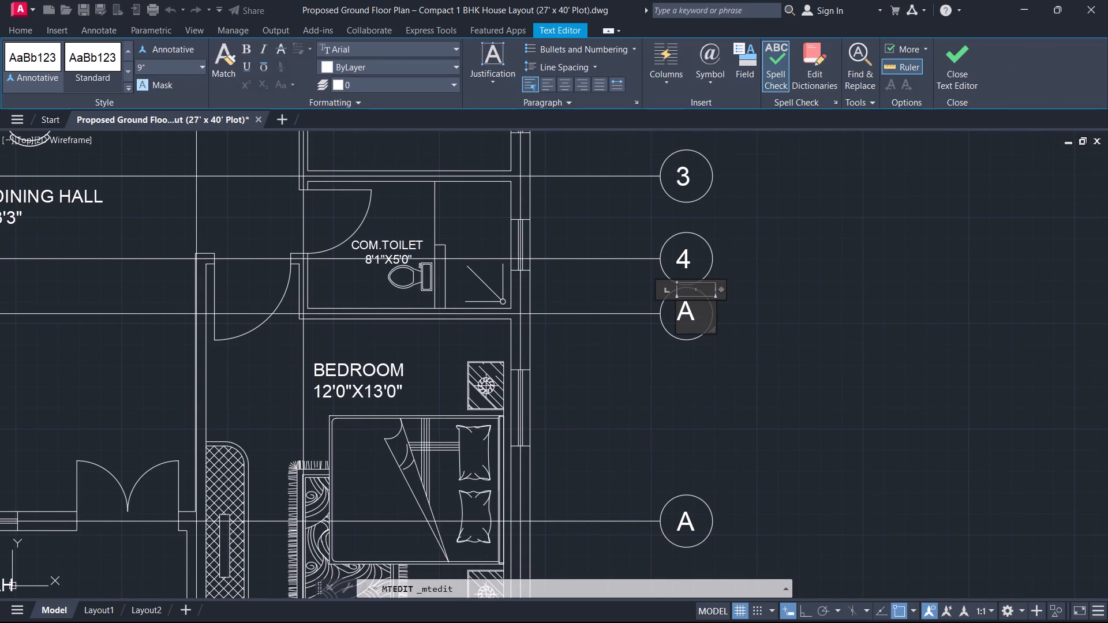
pyautogui.press('BackSpace')
pyautogui.press('5')
pyautogui.moveTo(766, 340); pyautogui.dragTo(759, 338)
# Change the letter in the sixth horizontal line's bubble, on the line through the bedroom and verandah wall, to 6.
pyautogui.moveTo(705, 445); pyautogui.dragTo(692, 333, button='middle')
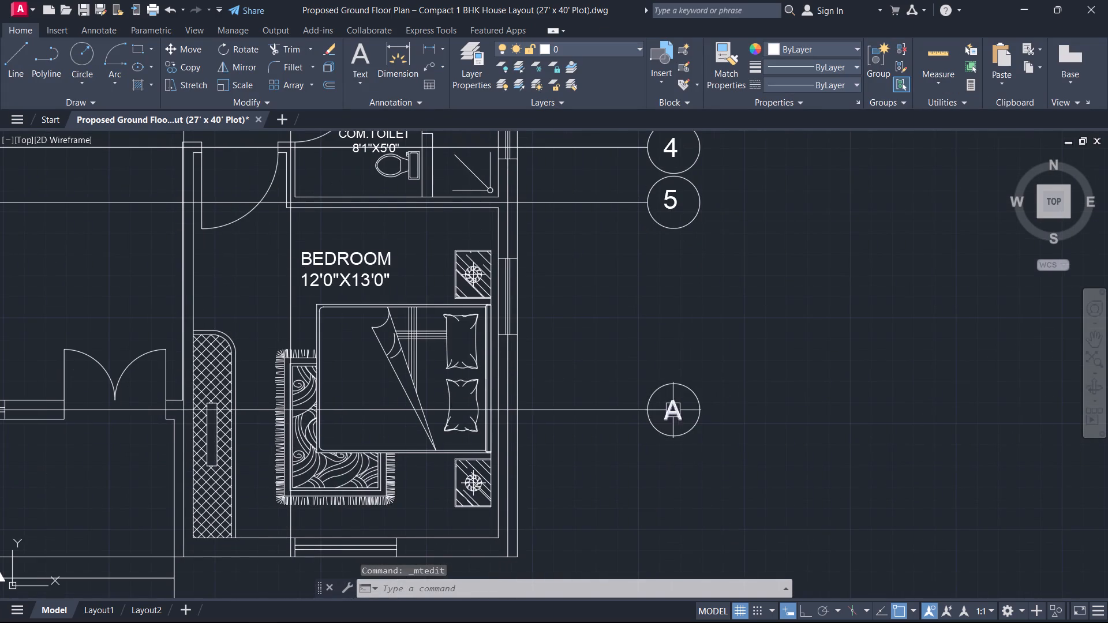
pyautogui.doubleClick(674, 408)
pyautogui.press('BackSpace')
pyautogui.press('6')
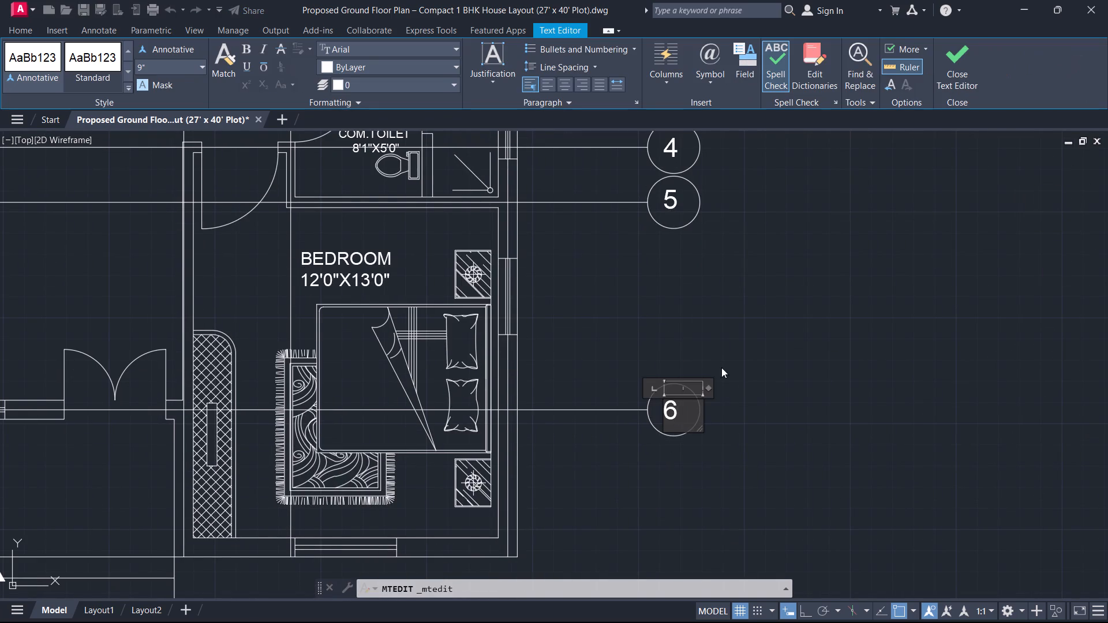
pyautogui.click(789, 322)
# Change the letter in the second vertical line's bubble, between the staircase and kitchen, to B.
pyautogui.scroll(-4, 627, 366)
pyautogui.scroll(2, 547, 198)
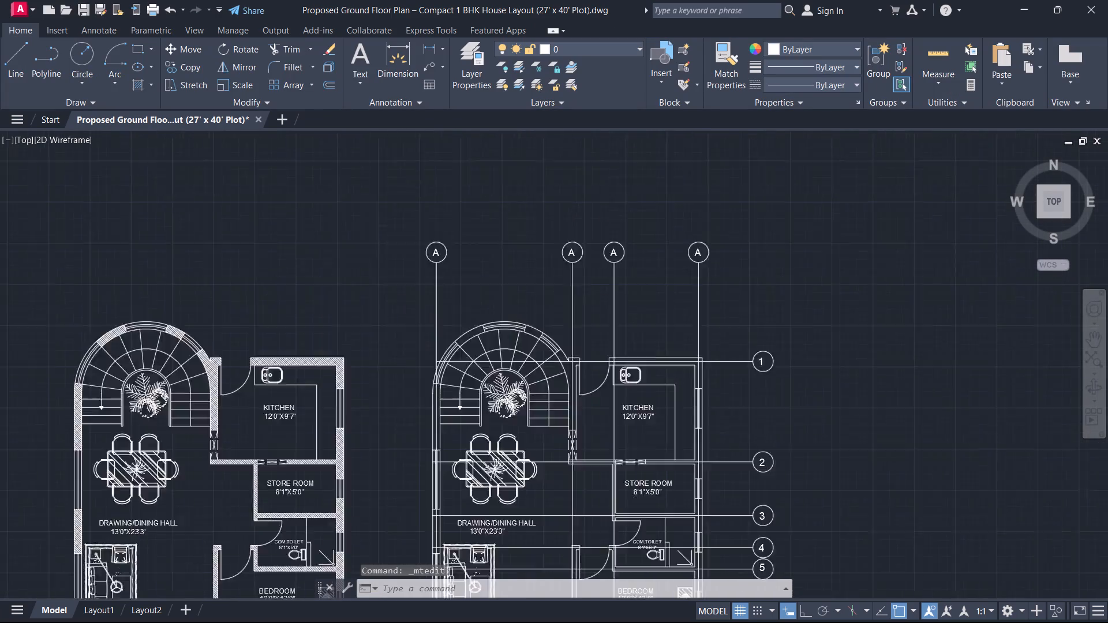
pyautogui.scroll(1, 544, 197)
pyautogui.scroll(1, 583, 285)
pyautogui.doubleClick(587, 287)
pyautogui.click(594, 287)
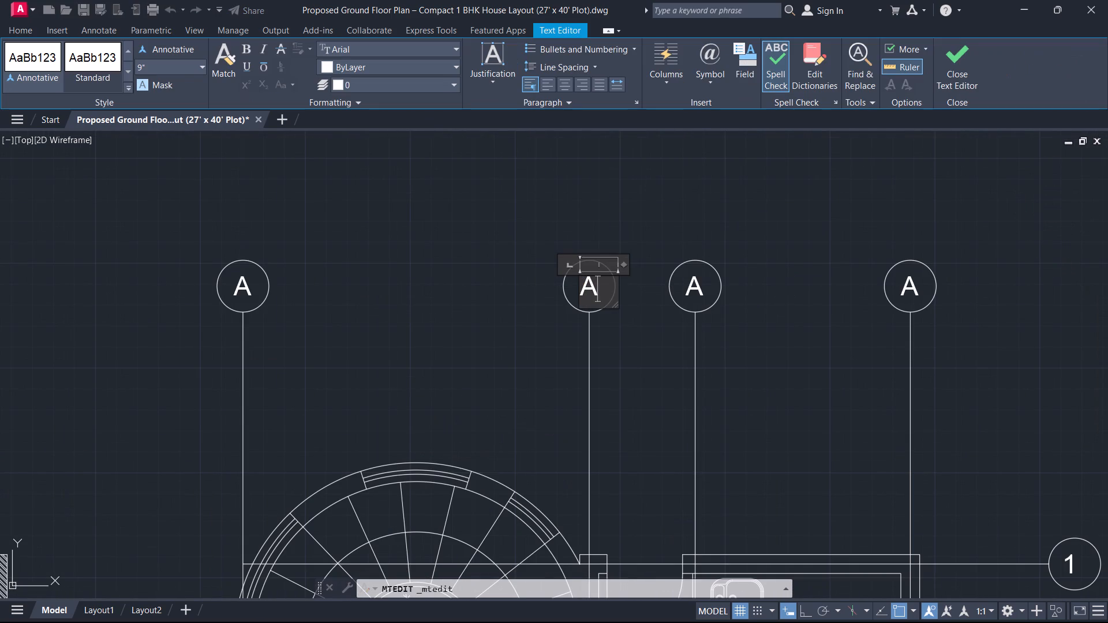
pyautogui.press('BackSpace')
pyautogui.press('5')
pyautogui.press('BackSpace')
pyautogui.press('b')
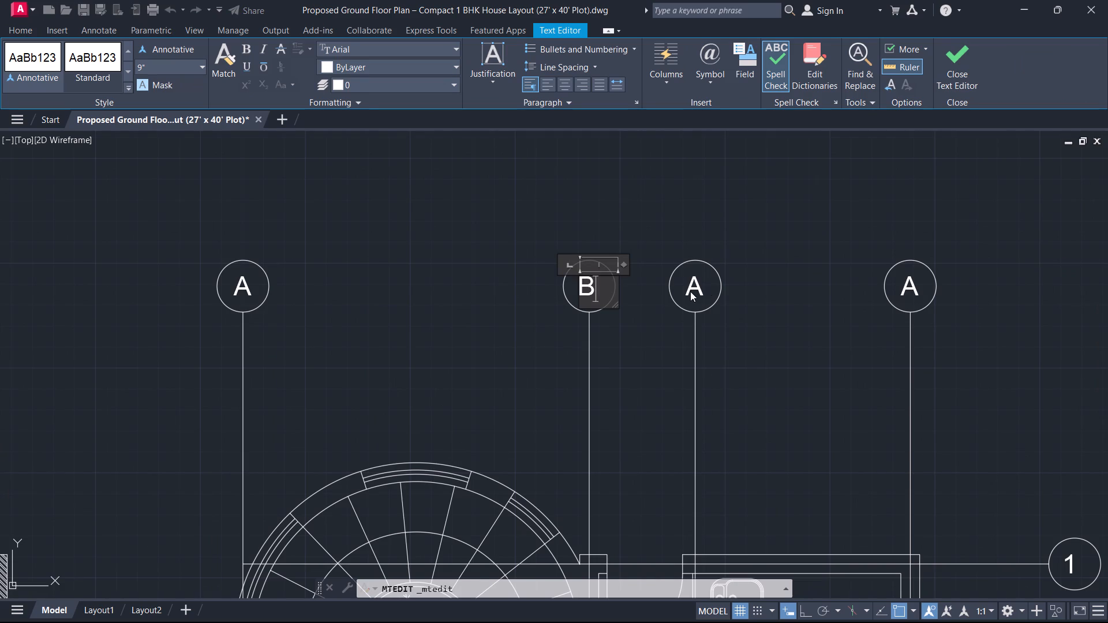
# Change the letter in the third vertical line's bubble, on the line through the kitchen, to C.
pyautogui.doubleClick(698, 290)
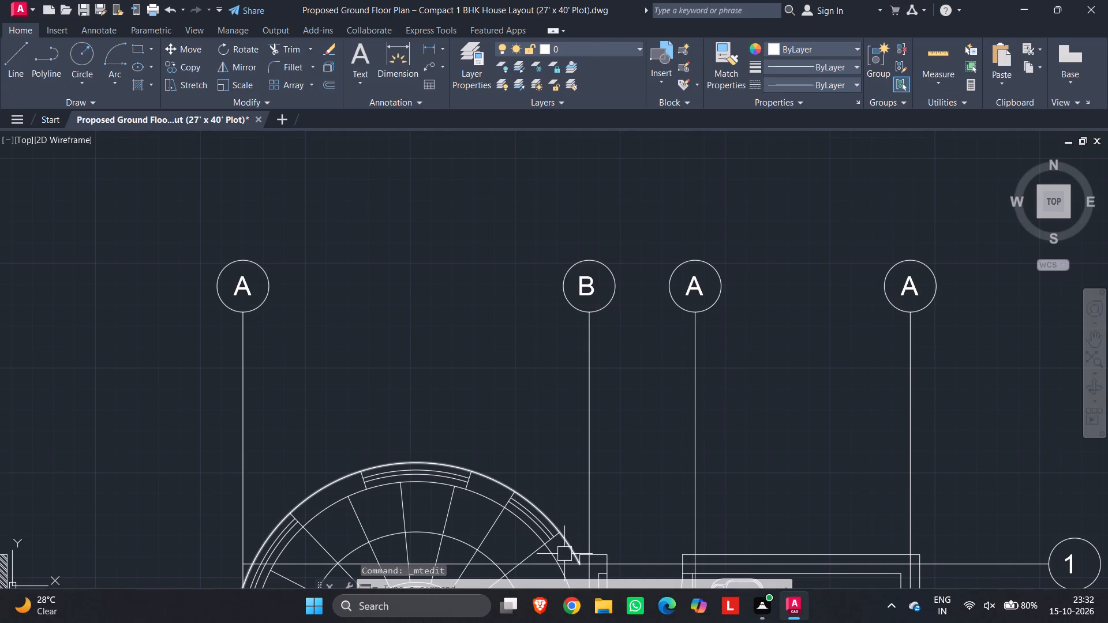
pyautogui.doubleClick(694, 294)
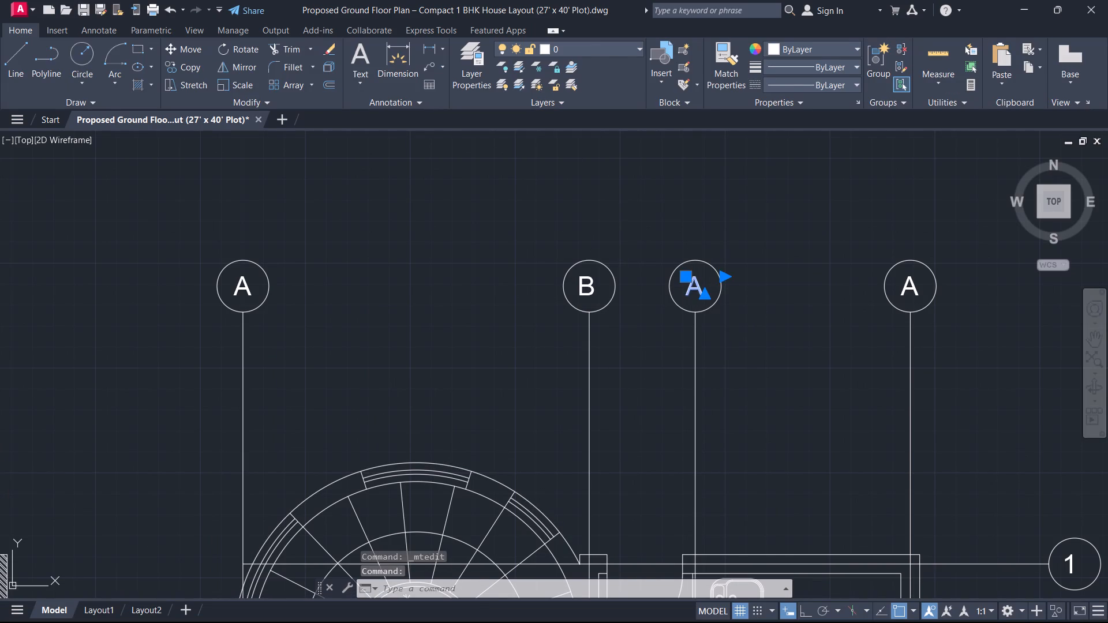
pyautogui.press('BackSpace')
pyautogui.click(699, 292)
pyautogui.press('BackSpace')
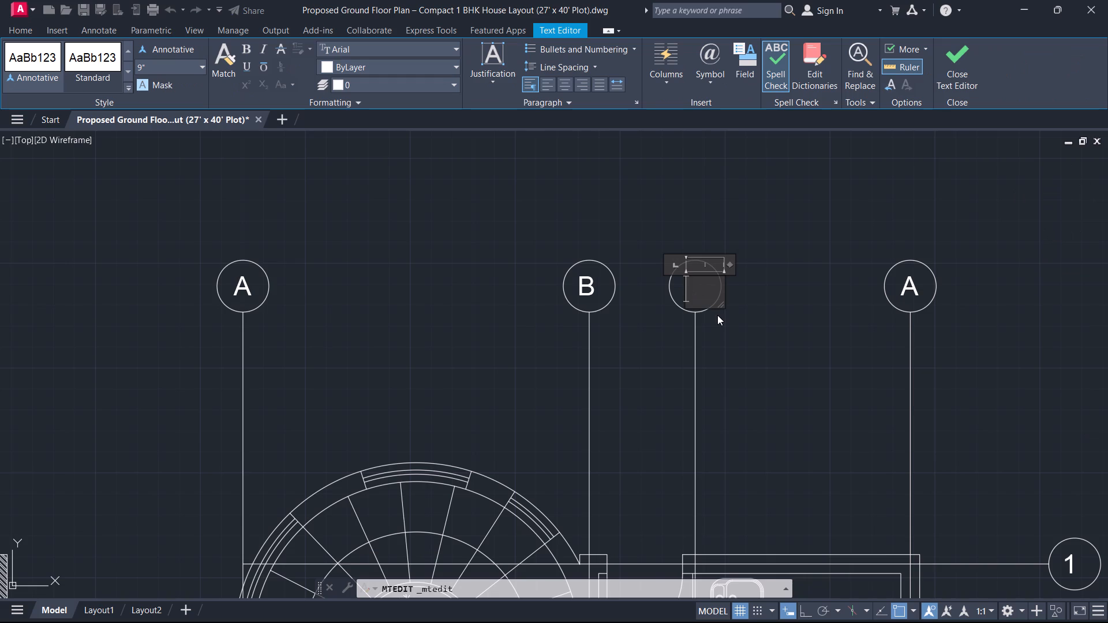
pyautogui.press('c')
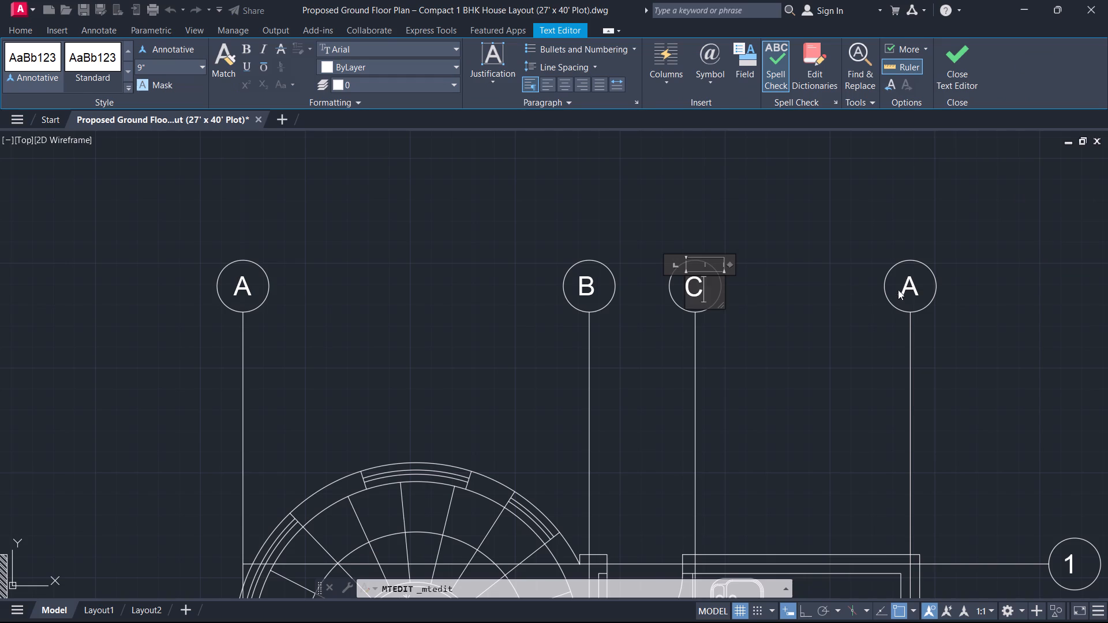
# Change the letter in the fourth vertical line's bubble, along the kitchen's outer wall, to D.
pyautogui.doubleClick(903, 290)
pyautogui.doubleClick(916, 291)
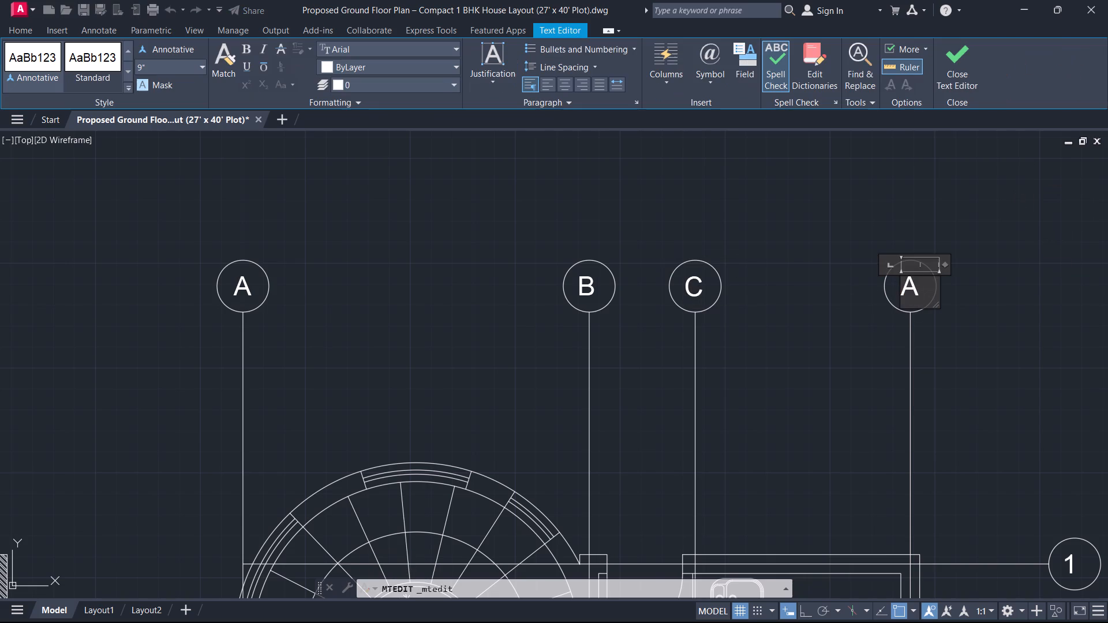
pyautogui.press('BackSpace')
pyautogui.press('d')
pyautogui.click(961, 51)
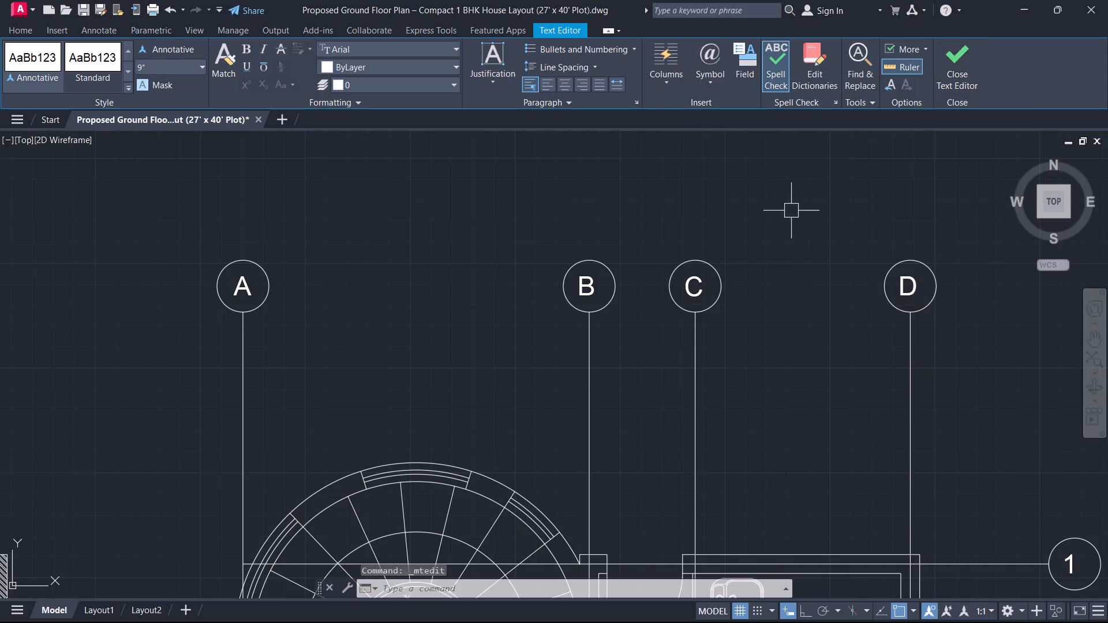
# Add the multiline text FLOOR PLAN below the entrance steps of the hatched plan.
pyautogui.scroll(-4, 649, 320)
pyautogui.moveTo(604, 362); pyautogui.dragTo(665, 318, button='middle')
pyautogui.scroll(1, 665, 327)
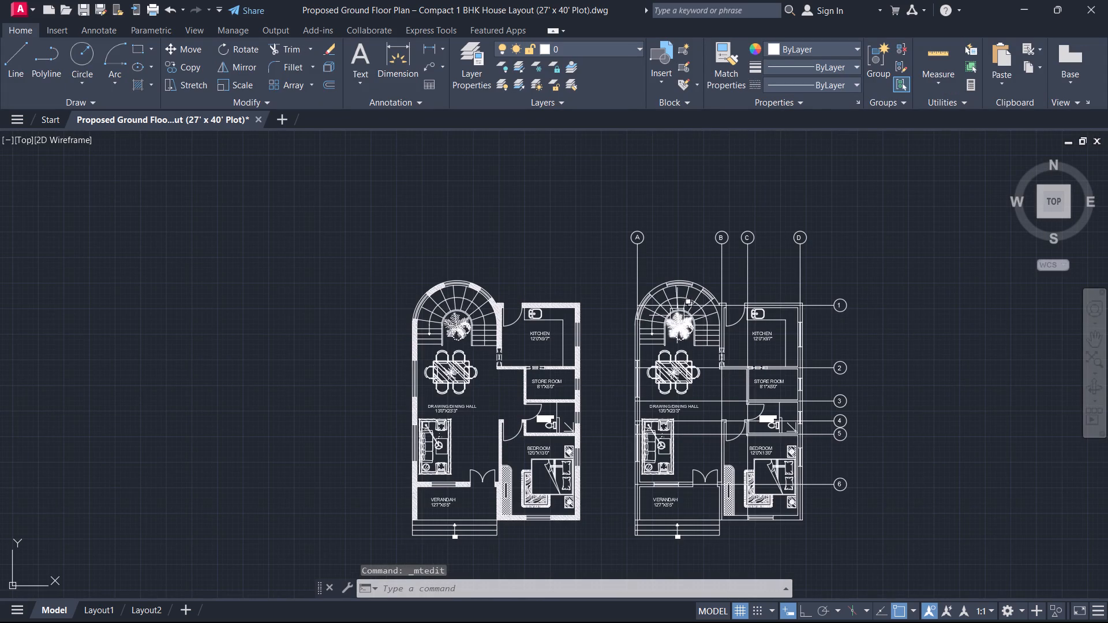
pyautogui.moveTo(570, 540); pyautogui.dragTo(562, 534, button='middle')
pyautogui.scroll(-1, 569, 539)
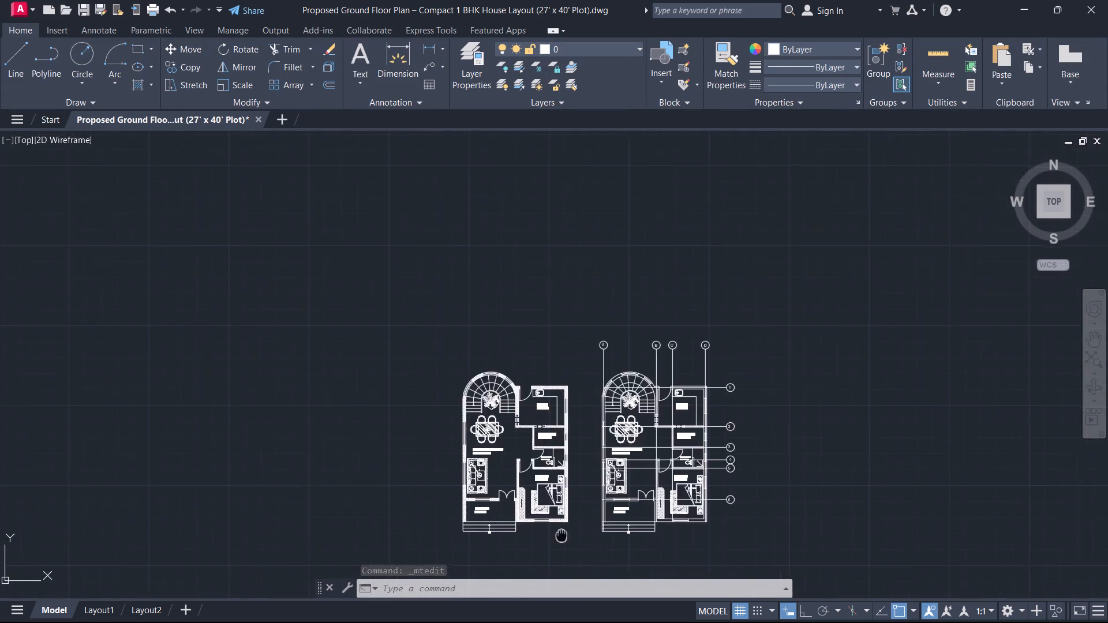
pyautogui.moveTo(562, 534); pyautogui.dragTo(732, 409, button='middle')
pyautogui.scroll(1, 698, 436)
pyautogui.moveTo(684, 427); pyautogui.dragTo(701, 472, button='middle')
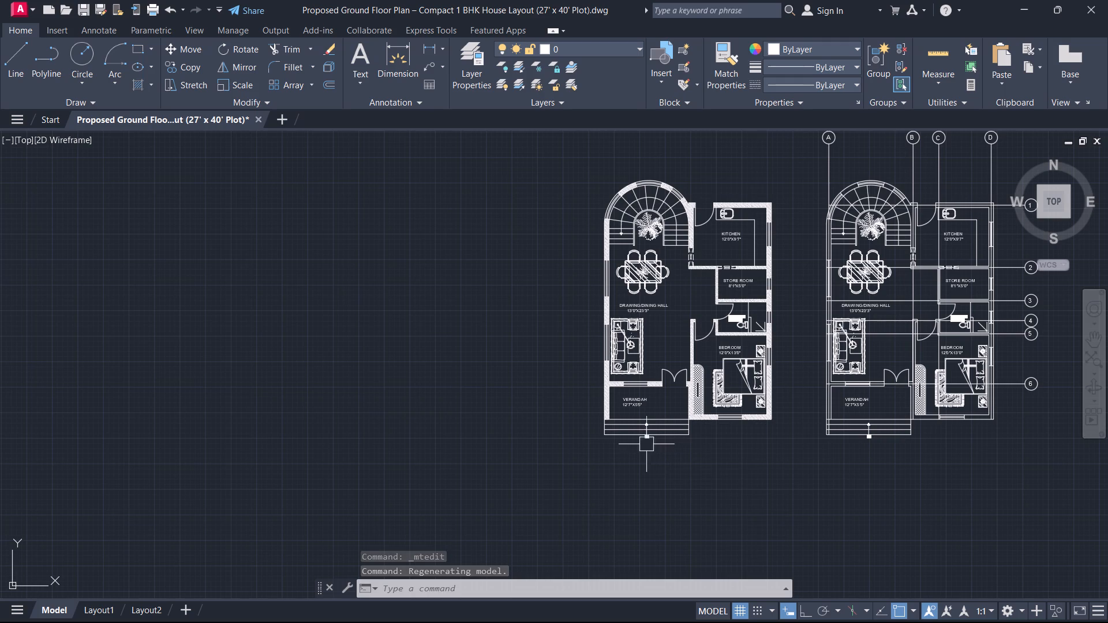
pyautogui.press('t')
pyautogui.press('space')
pyautogui.click(623, 458)
pyautogui.click(751, 491)
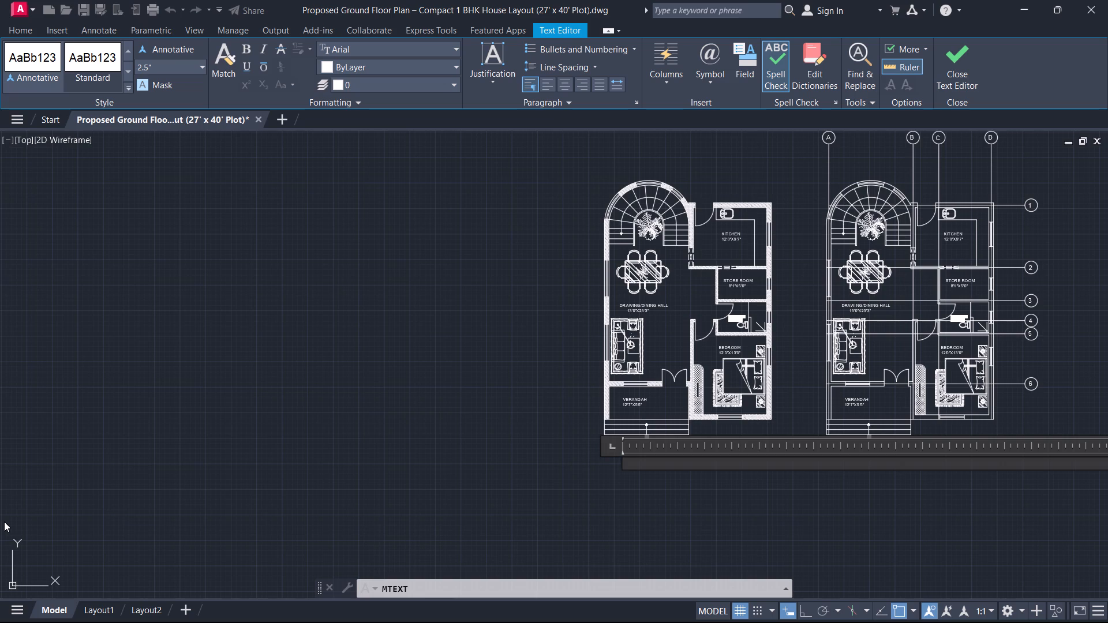
pyautogui.write('GROUNF')
pyautogui.press('BackSpace')
pyautogui.press('d')
pyautogui.press('BackSpace')
pyautogui.press('BackSpace')
pyautogui.press('BackSpace')
pyautogui.press('BackSpace')
pyautogui.press('BackSpace')
pyautogui.press('BackSpace')
pyautogui.press('BackSpace')
pyautogui.press('BackSpace')
pyautogui.press('BackSpace')
pyautogui.press('BackSpace')
pyautogui.press('BackSpace')
pyautogui.press('BackSpace')
pyautogui.press('BackSpace')
pyautogui.write('FLOOR PLAN')
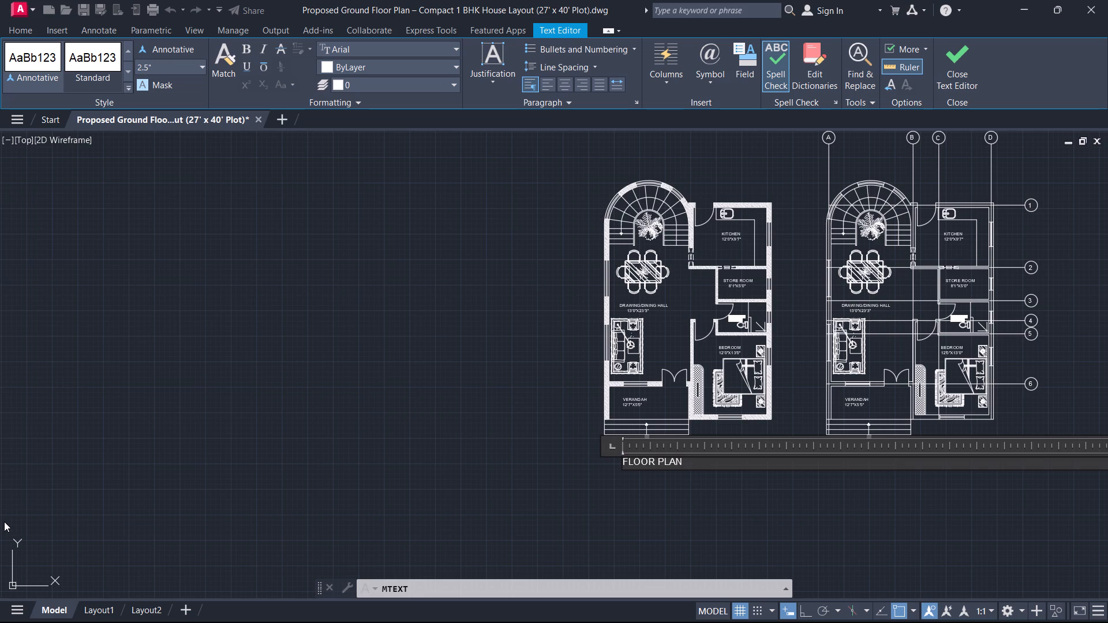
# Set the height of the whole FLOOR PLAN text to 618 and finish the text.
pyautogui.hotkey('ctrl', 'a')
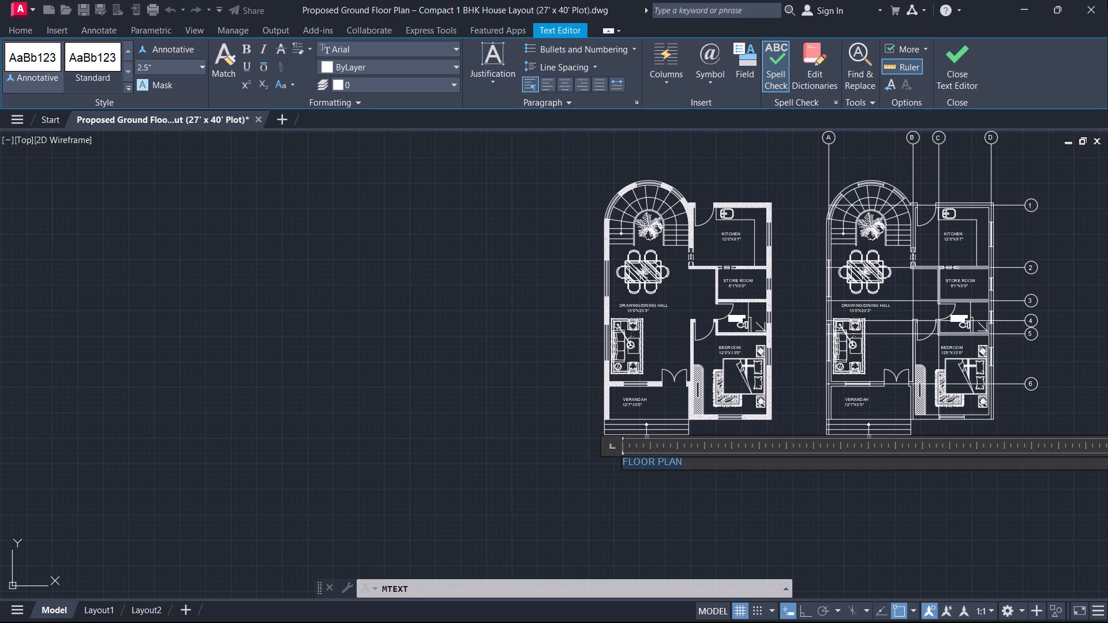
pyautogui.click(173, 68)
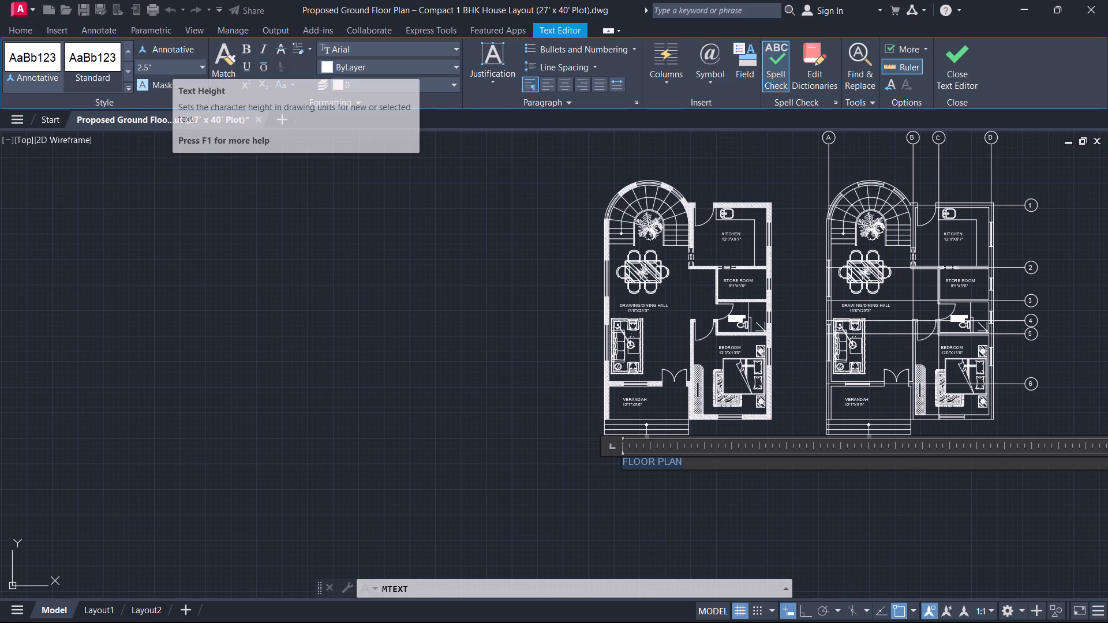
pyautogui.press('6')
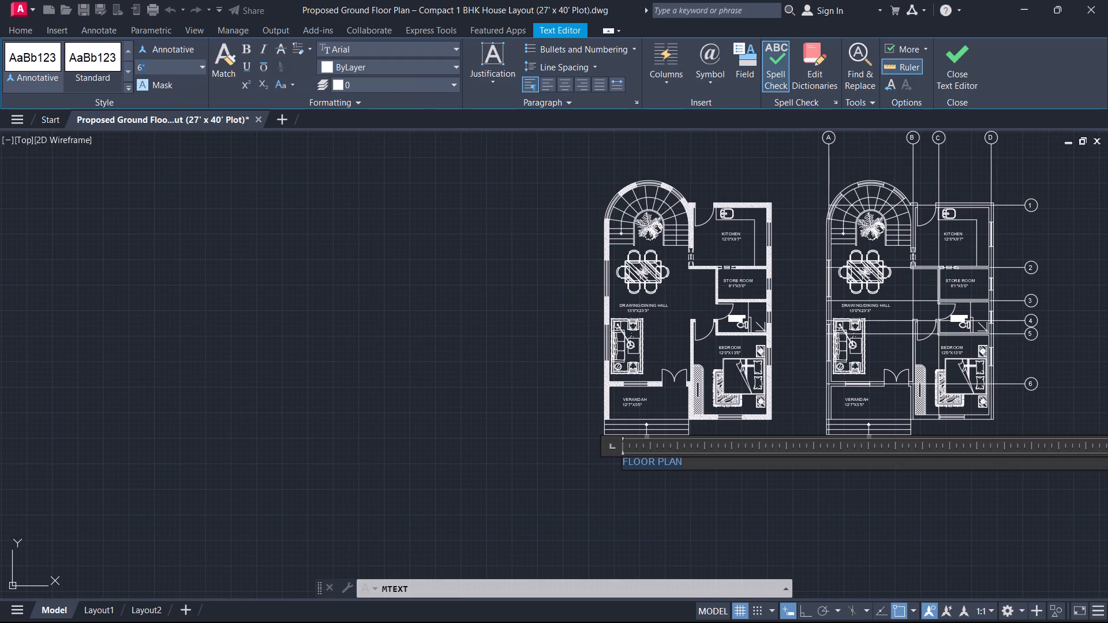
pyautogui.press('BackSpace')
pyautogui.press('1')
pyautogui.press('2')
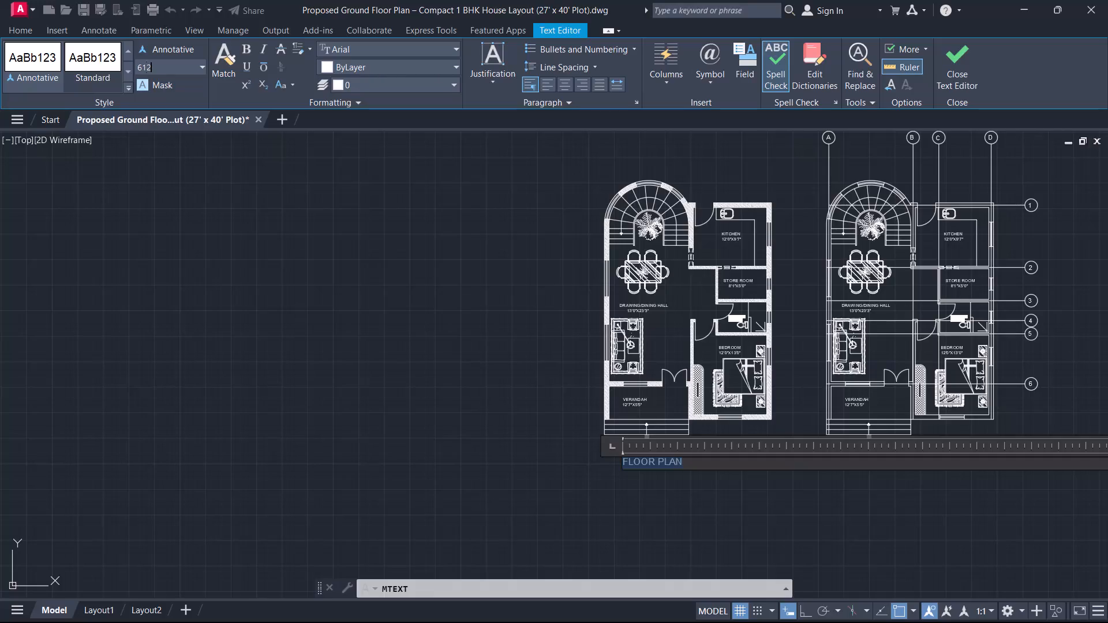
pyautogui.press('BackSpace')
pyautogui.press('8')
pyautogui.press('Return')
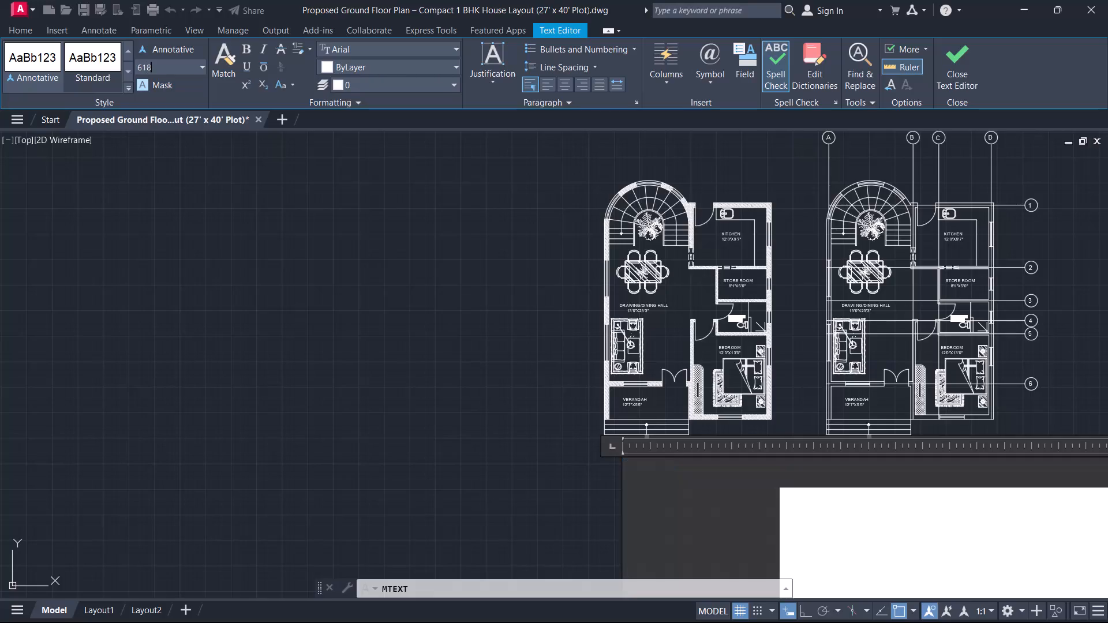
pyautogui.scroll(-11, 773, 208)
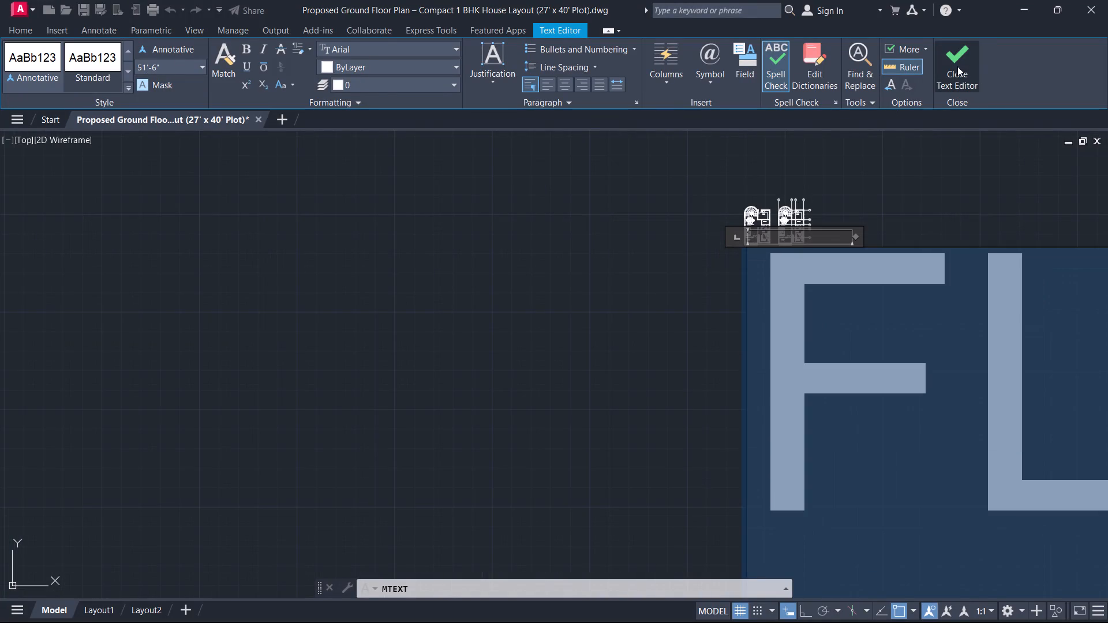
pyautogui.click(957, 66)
# Set the height of the whole FLOOR PLAN text to 18 inches.
pyautogui.scroll(1, 780, 235)
pyautogui.doubleClick(737, 300)
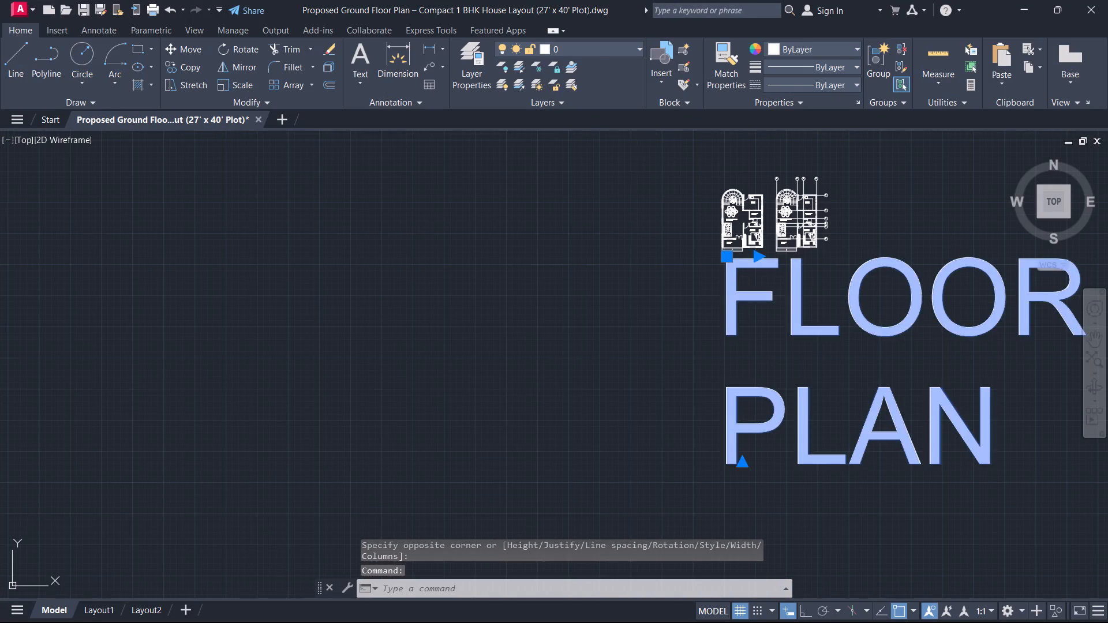
pyautogui.moveTo(758, 303); pyautogui.dragTo(1013, 505)
pyautogui.click(1043, 483)
pyautogui.click(1032, 474)
pyautogui.click(1010, 437)
pyautogui.click(982, 430)
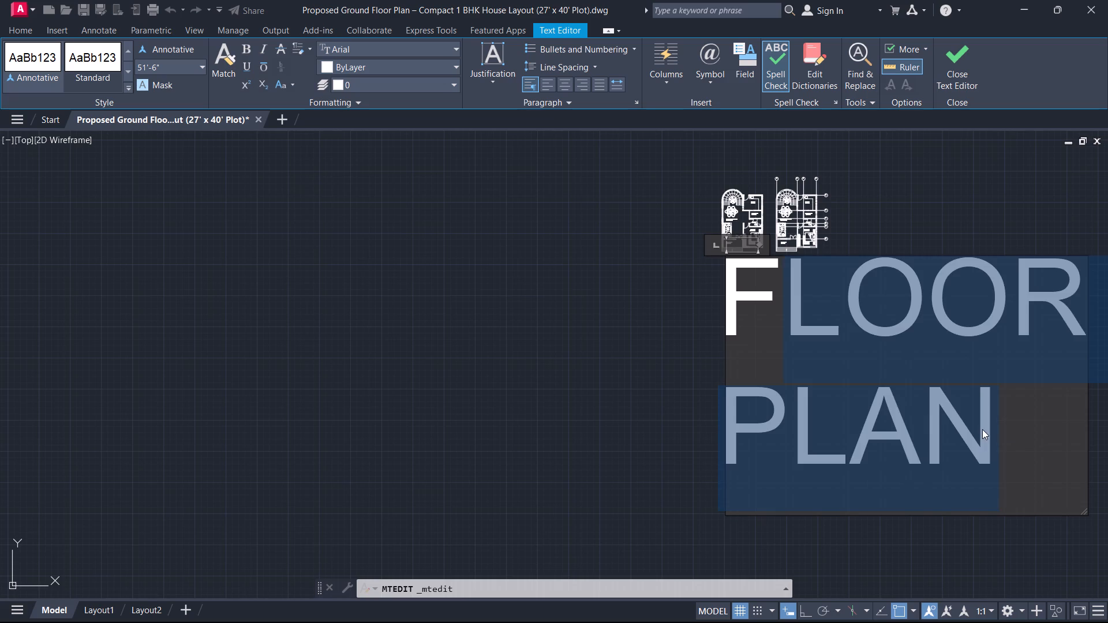
pyautogui.moveTo(991, 429); pyautogui.dragTo(635, 335)
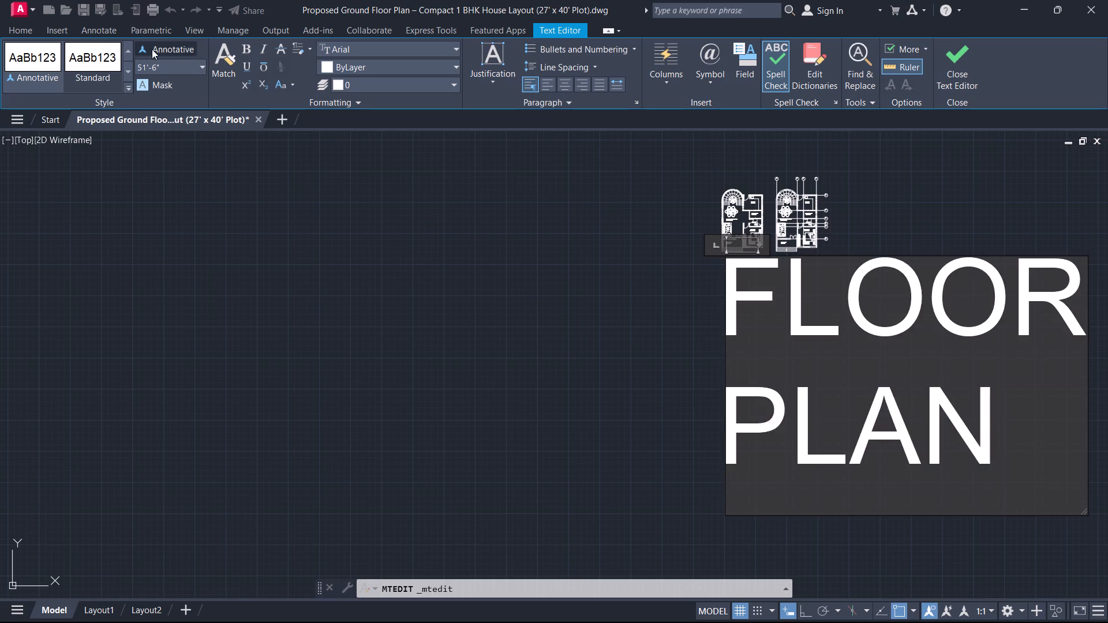
pyautogui.click(162, 63)
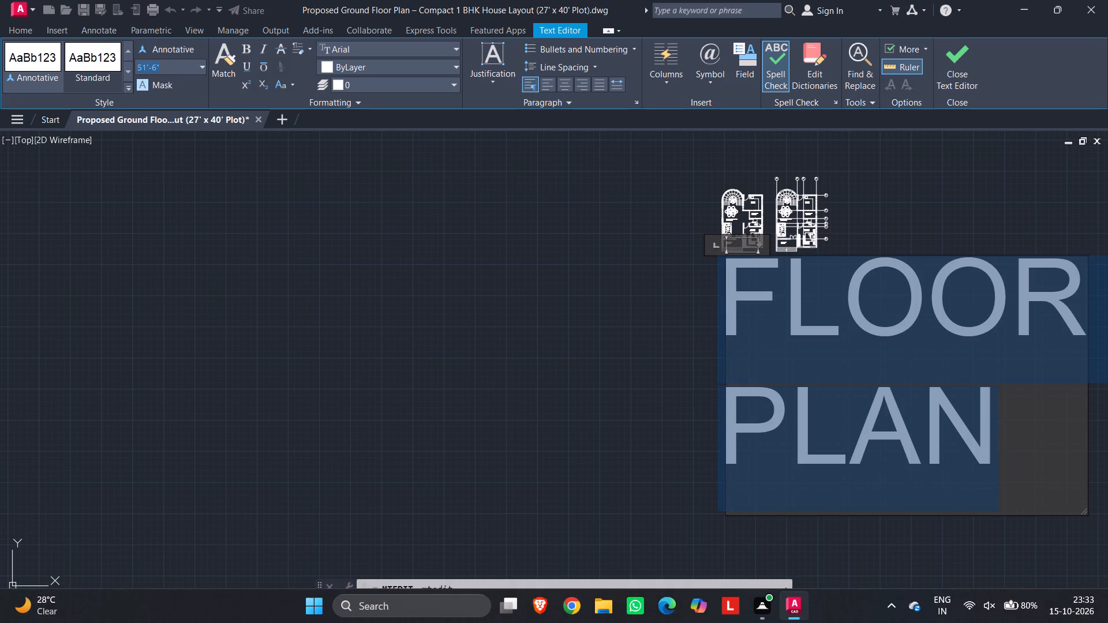
pyautogui.write('18')
pyautogui.press('Return')
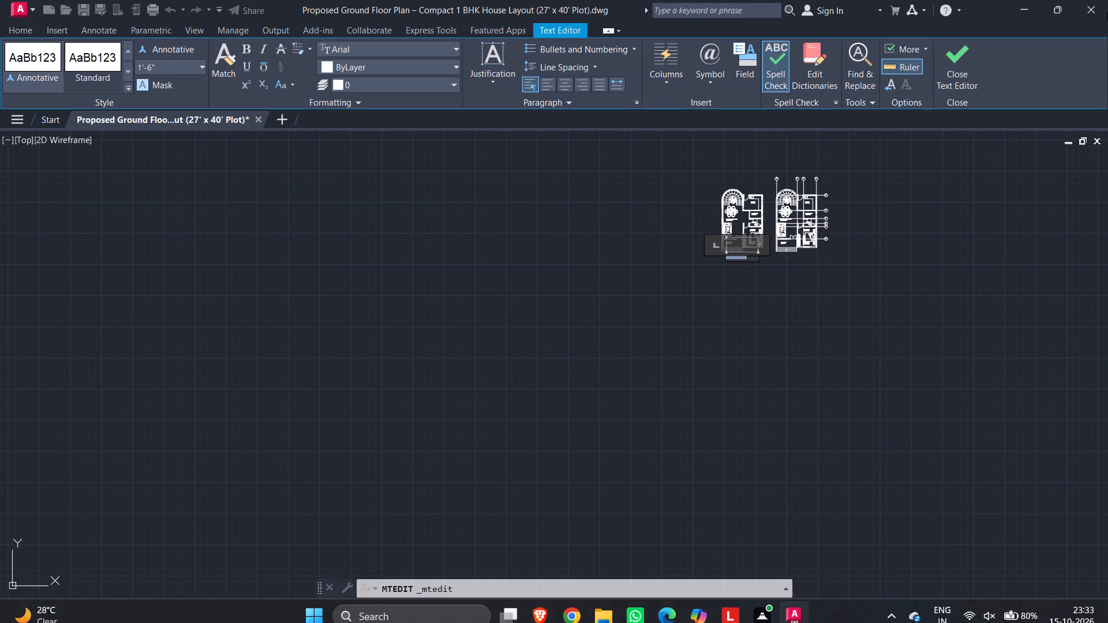
pyautogui.click(944, 47)
# Copy the FLOOR PLAN title from the hatched plan to below the entrance steps of the centreline grid plan.
pyautogui.scroll(3, 788, 275)
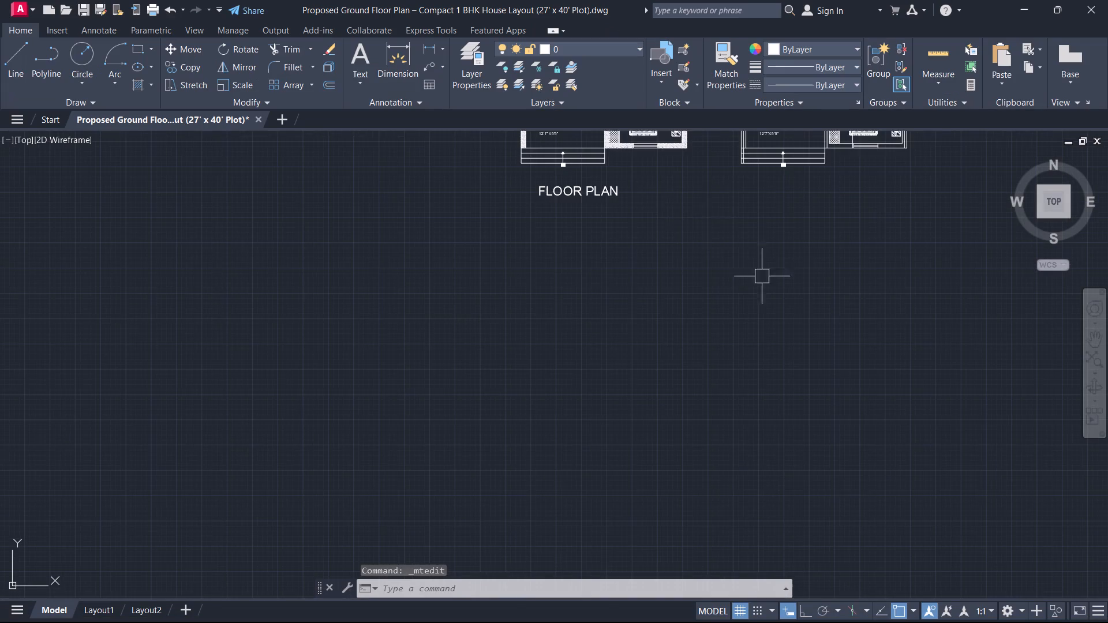
pyautogui.moveTo(647, 201); pyautogui.dragTo(635, 296, button='middle')
pyautogui.click(599, 295)
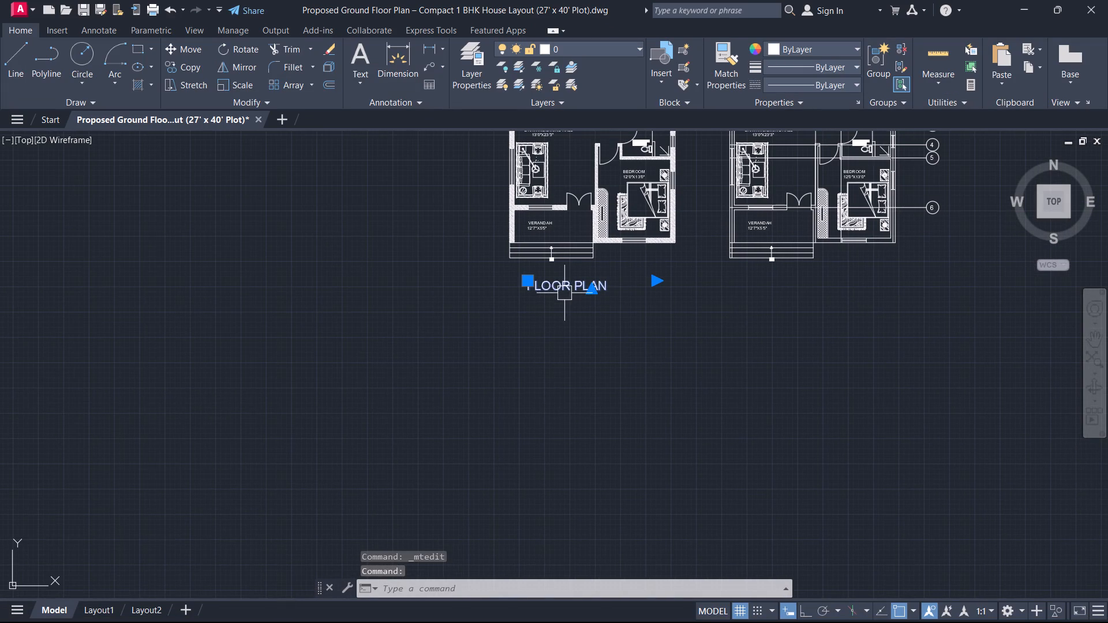
pyautogui.press('c')
pyautogui.write('O')
pyautogui.press('space')
pyautogui.click(566, 280)
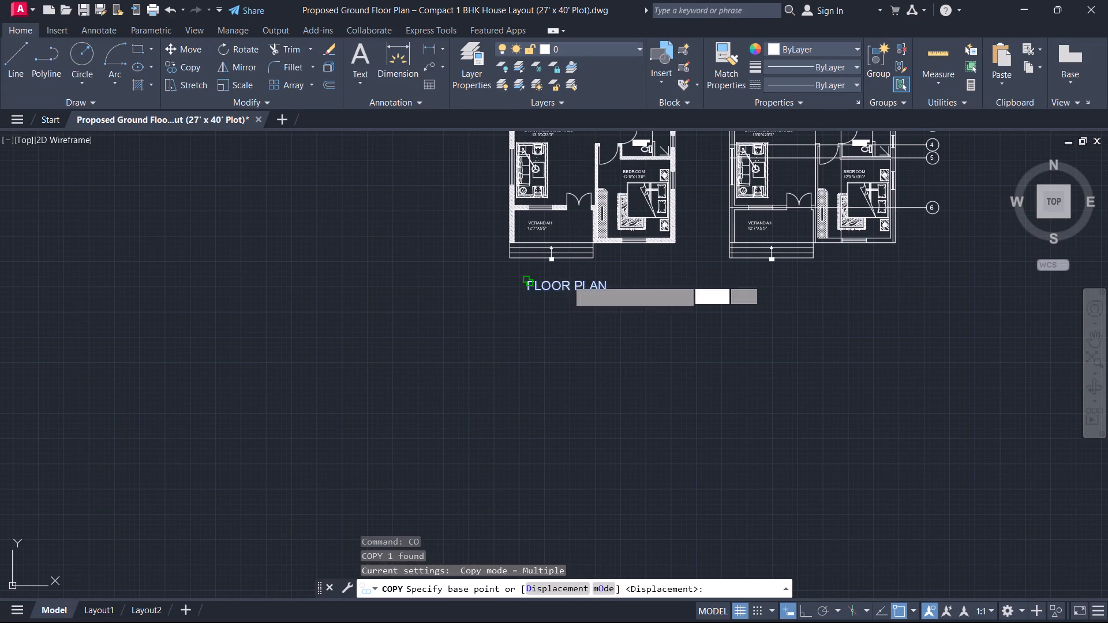
pyautogui.scroll(1, 766, 286)
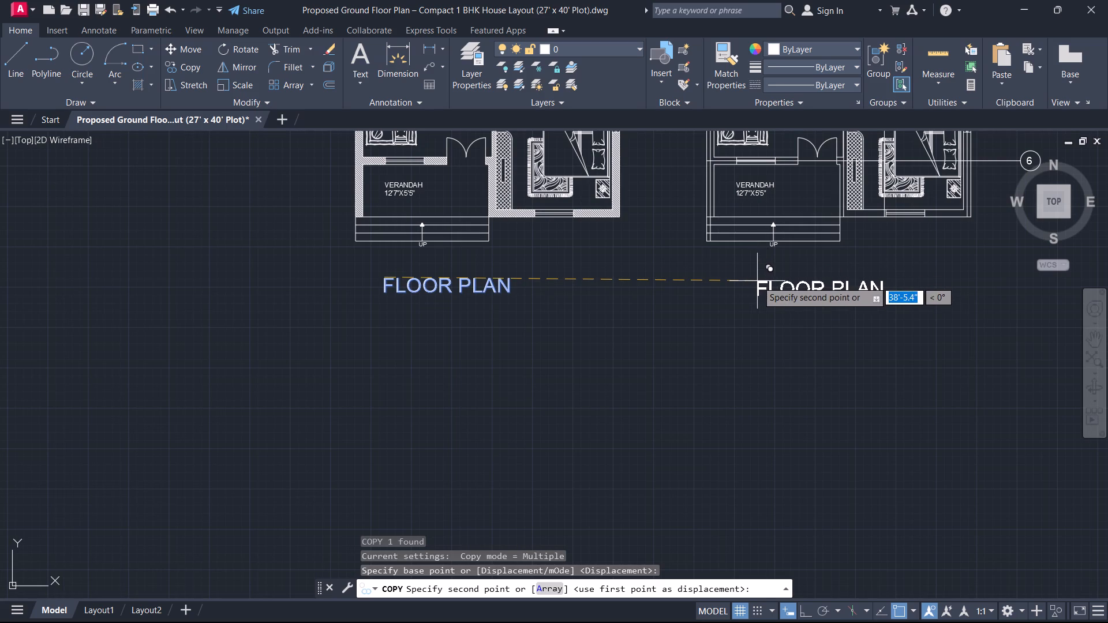
pyautogui.click(757, 281)
pyautogui.press('Escape')
# Replace the copied title's text with CENTER LINE DIAGRAM and widen its text box so it fits on one line.
pyautogui.doubleClick(795, 292)
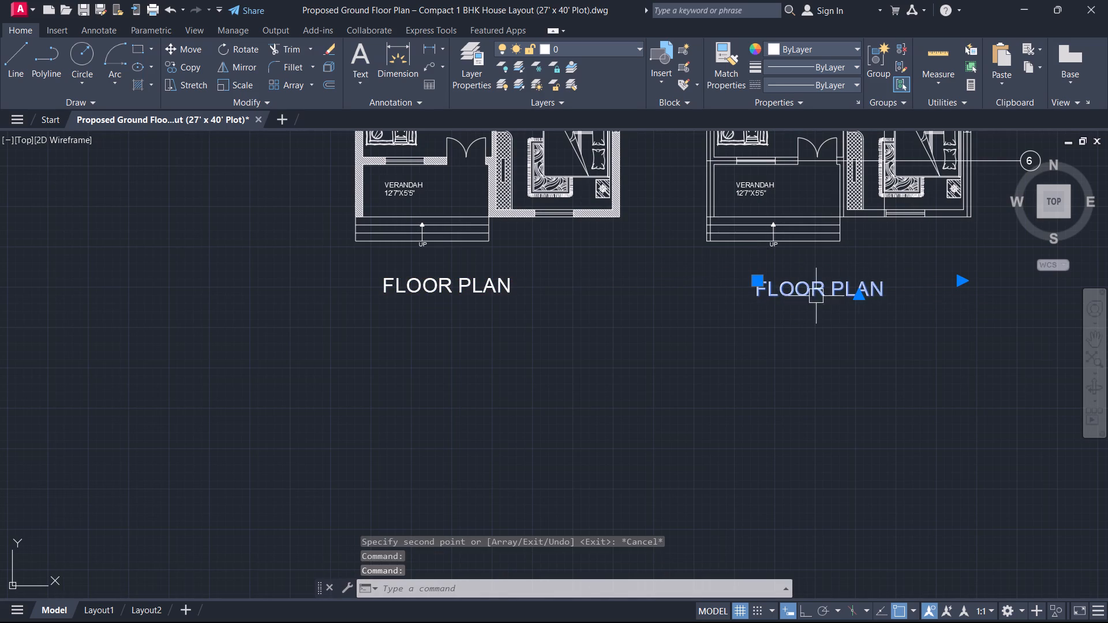
pyautogui.doubleClick(888, 294)
pyautogui.moveTo(896, 289); pyautogui.dragTo(763, 276)
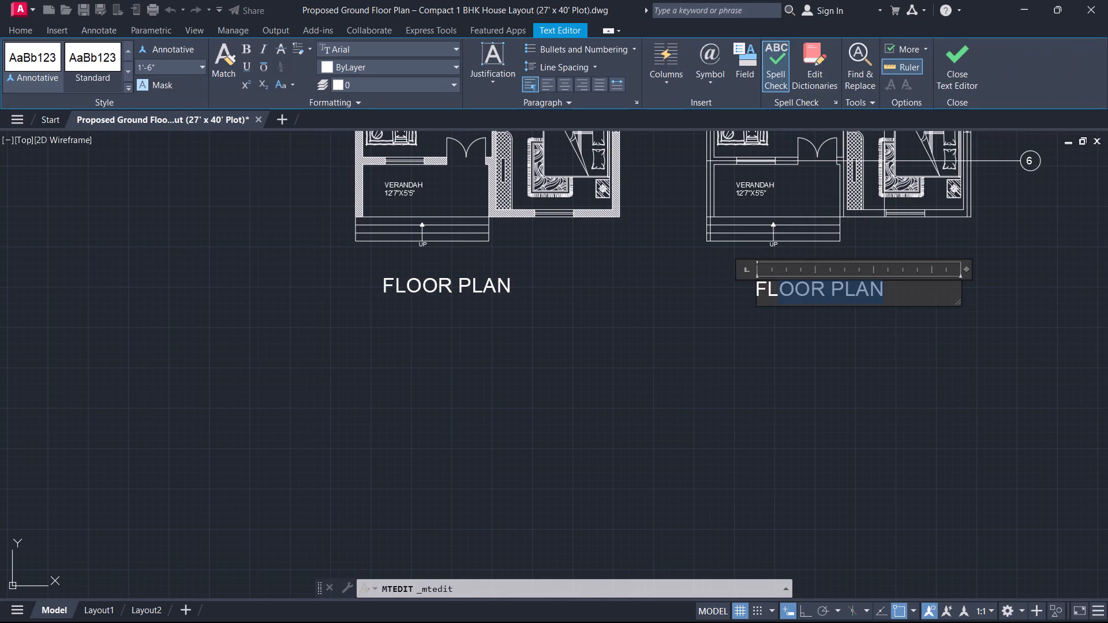
pyautogui.moveTo(763, 276); pyautogui.dragTo(730, 273)
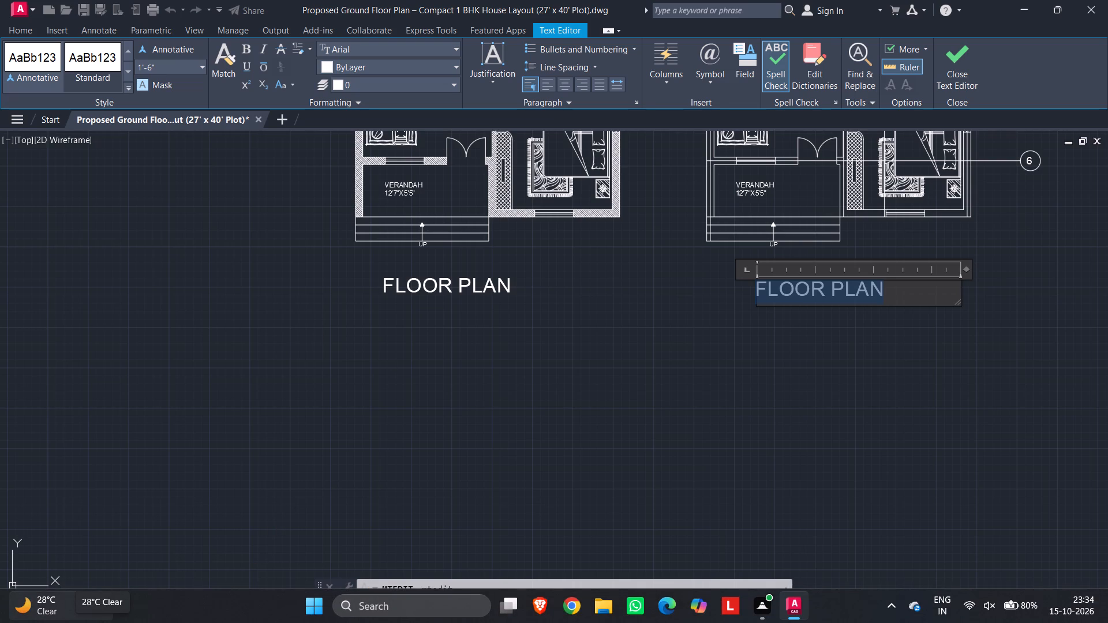
pyautogui.write('FDA')
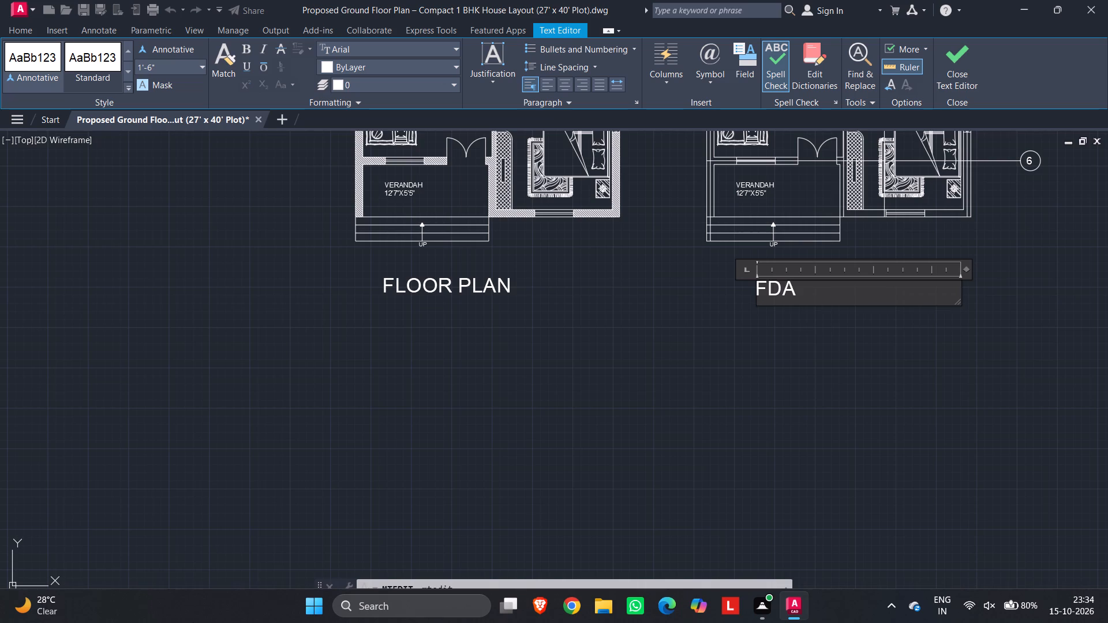
pyautogui.press('BackSpace')
pyautogui.press('BackSpace')
pyautogui.press('BackSpace')
pyautogui.press('BackSpace')
pyautogui.press('BackSpace')
pyautogui.press('BackSpace')
pyautogui.press('BackSpace')
pyautogui.write('CENTER LLINE')
pyautogui.press('BackSpace')
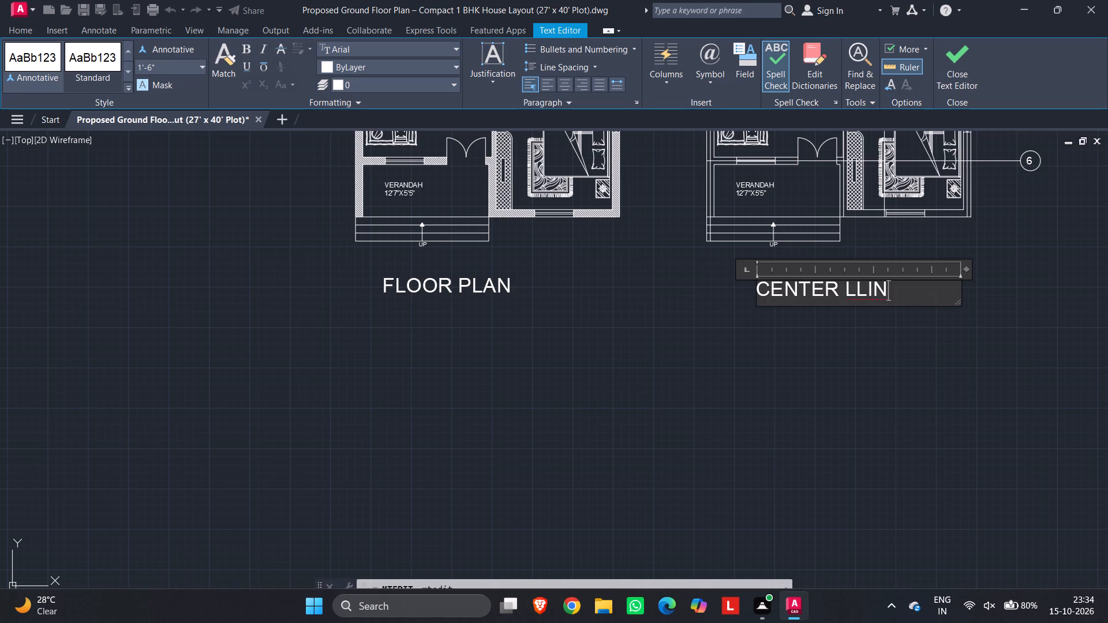
pyautogui.press('BackSpace')
pyautogui.press('BackSpace')
pyautogui.press('BackSpace')
pyautogui.write('INE')
pyautogui.press('space')
pyautogui.write('DIAGRAM')
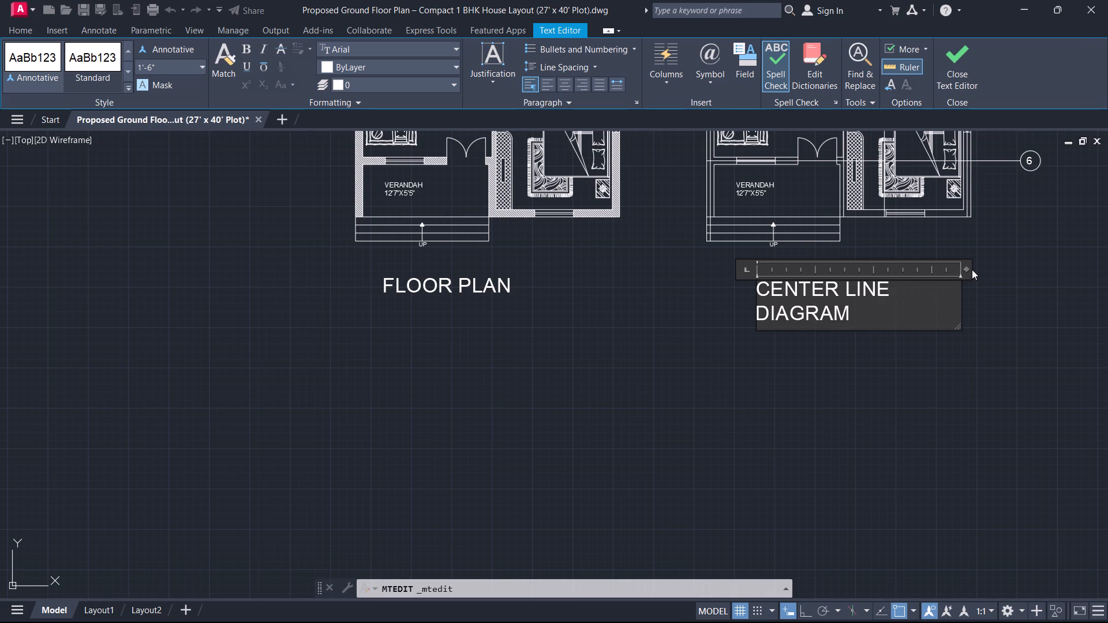
pyautogui.moveTo(967, 269); pyautogui.dragTo(1049, 273)
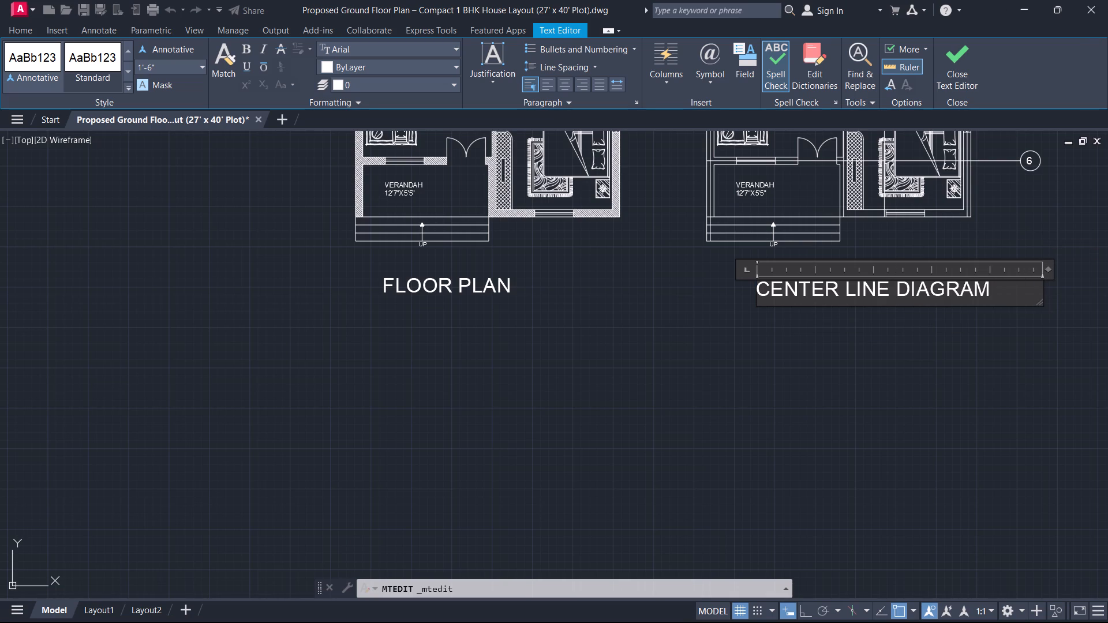
# Underline the whole CENTER LINE DIAGRAM title and finish the text.
pyautogui.hotkey('ctrl', 'a')
pyautogui.hotkey('ctrl', 'u')
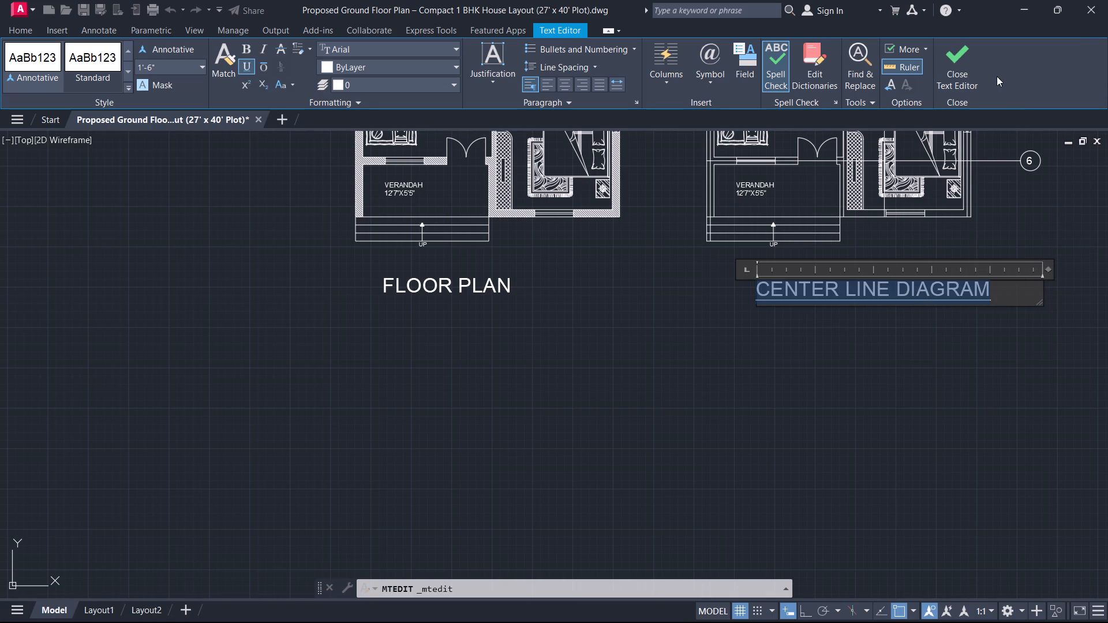
pyautogui.click(944, 74)
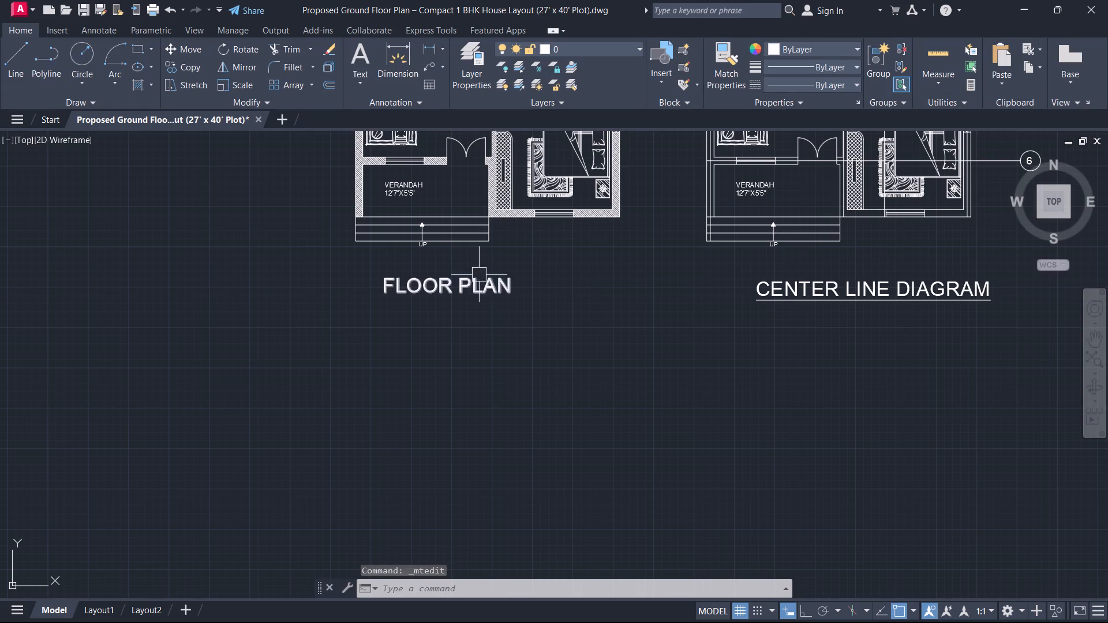
# Underline the whole FLOOR PLAN title below the hatched plan and finish the text.
pyautogui.doubleClick(470, 273)
pyautogui.doubleClick(458, 288)
pyautogui.doubleClick(462, 294)
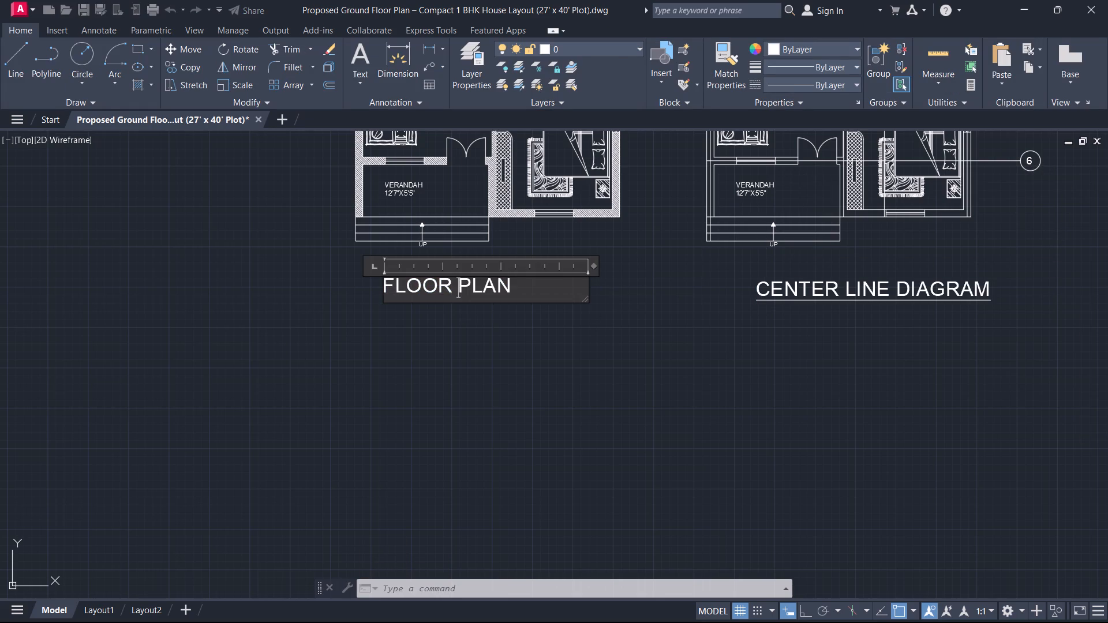
pyautogui.hotkey('ctrl', 'a')
pyautogui.hotkey('ctrl', 'u')
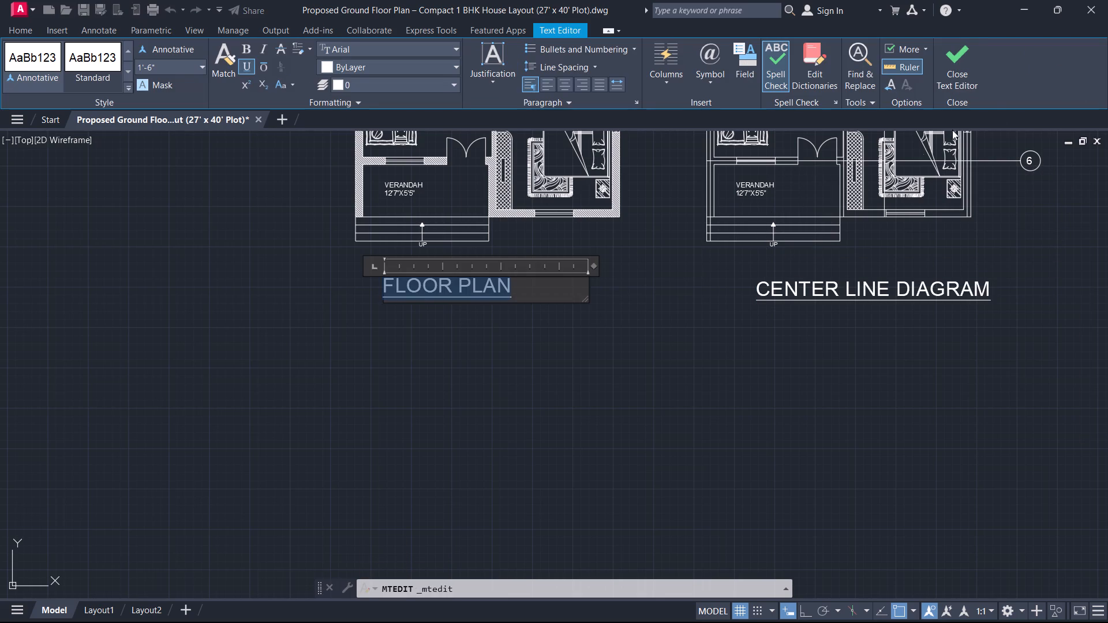
pyautogui.click(949, 89)
# Move the CENTER LINE DIAGRAM title about 3 feet to the left beneath its plan.
pyautogui.scroll(2, 859, 280)
pyautogui.click(866, 297)
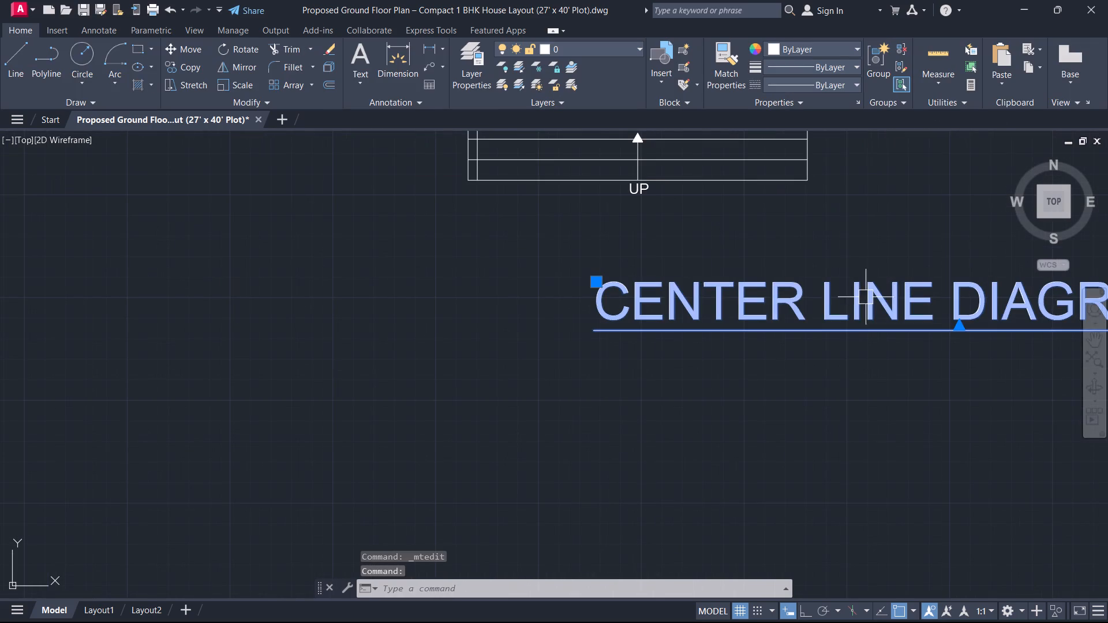
pyautogui.write('M')
pyautogui.press('space')
pyautogui.click(819, 310)
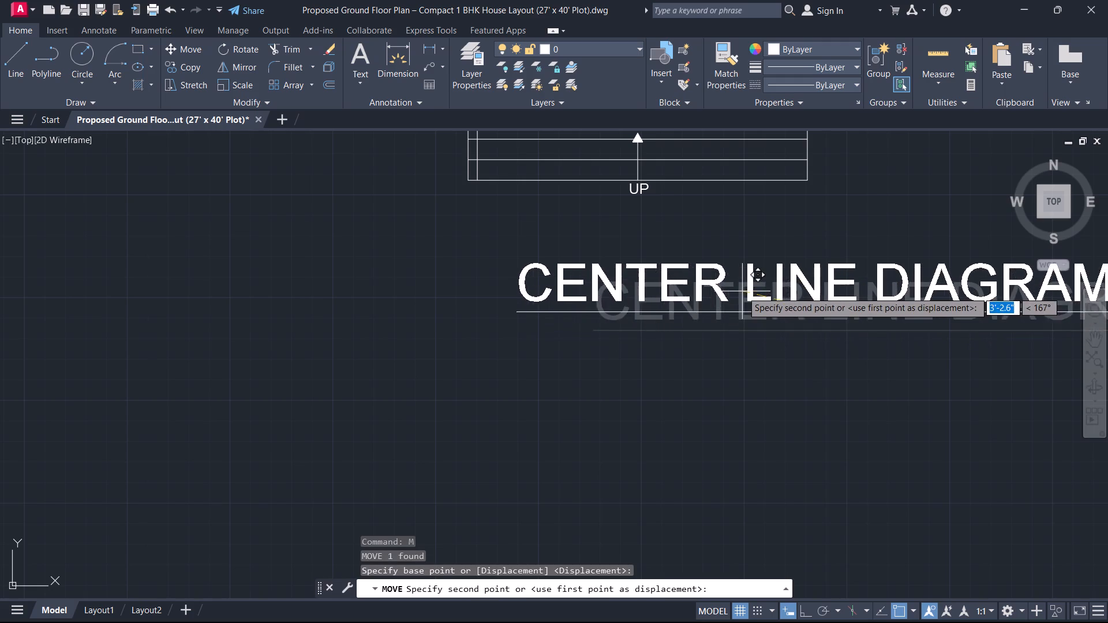
pyautogui.click(738, 307)
pyautogui.press('Escape')
pyautogui.scroll(-6, 757, 296)
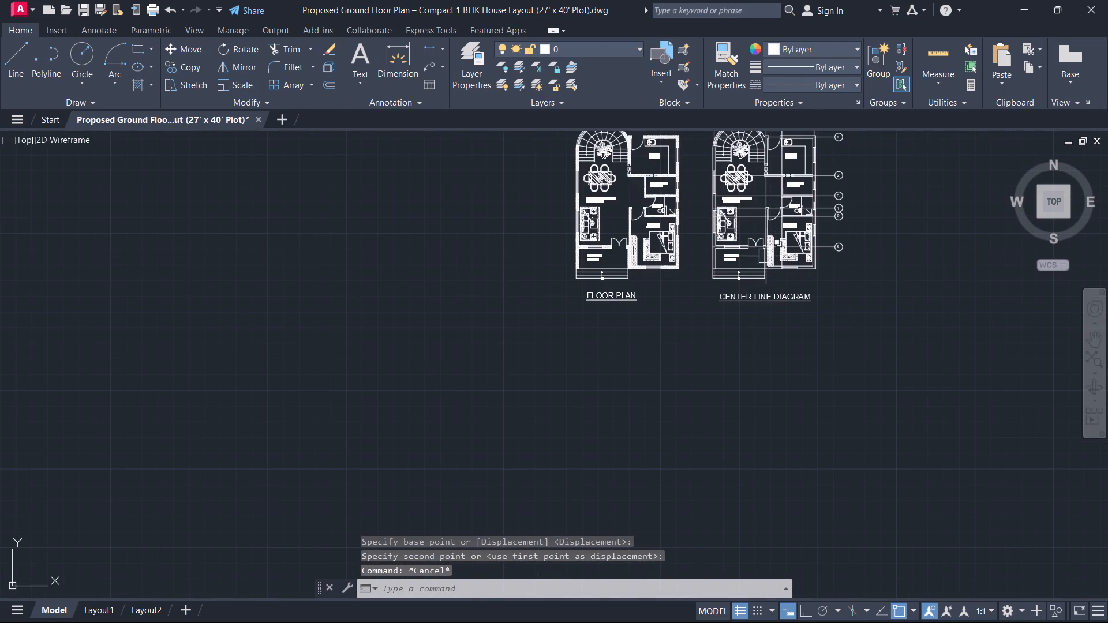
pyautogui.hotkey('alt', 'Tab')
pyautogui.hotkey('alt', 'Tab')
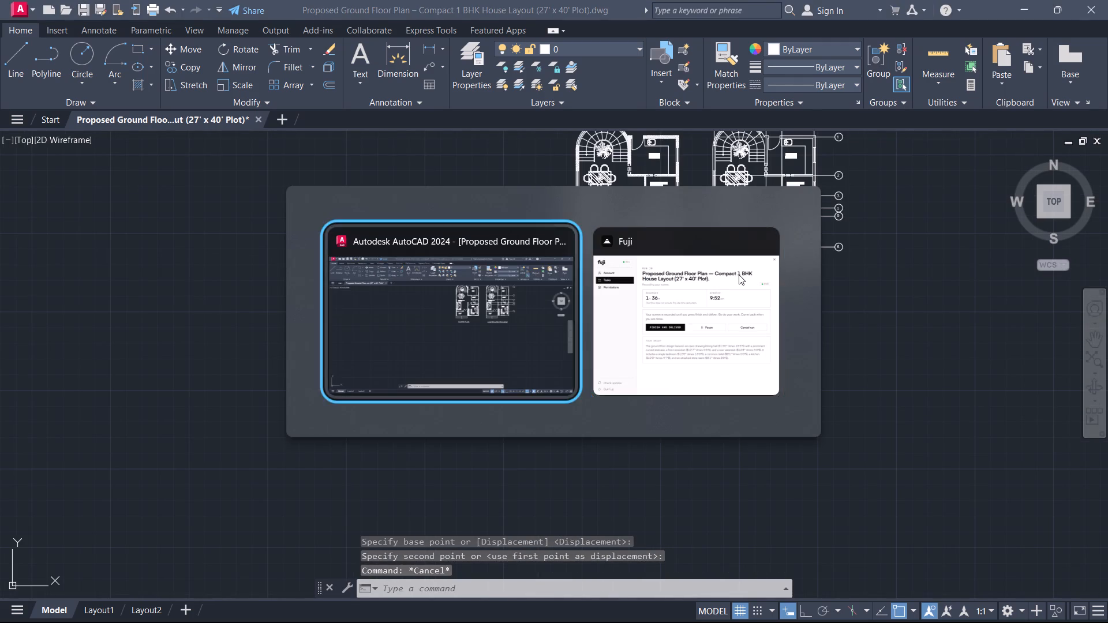
# Start a plot with DWFOUT and set the plot area to a window enclosing both titled drawings.
pyautogui.moveTo(708, 268); pyautogui.dragTo(658, 332, button='middle')
pyautogui.press('d')
pyautogui.press('w')
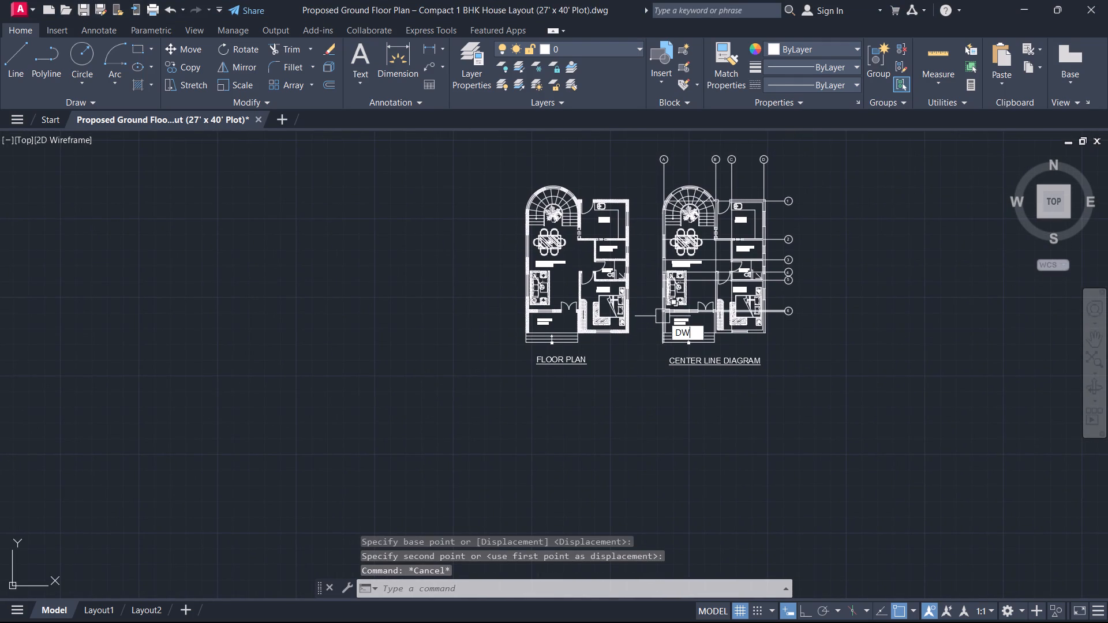
pyautogui.press('space')
pyautogui.click(339, 376)
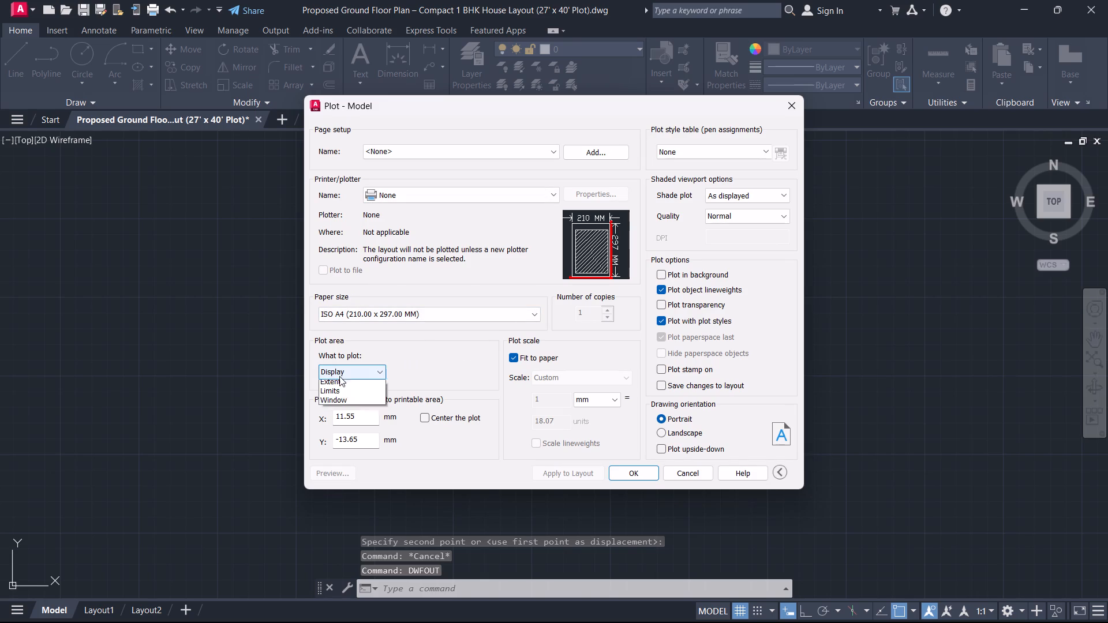
pyautogui.click(338, 410)
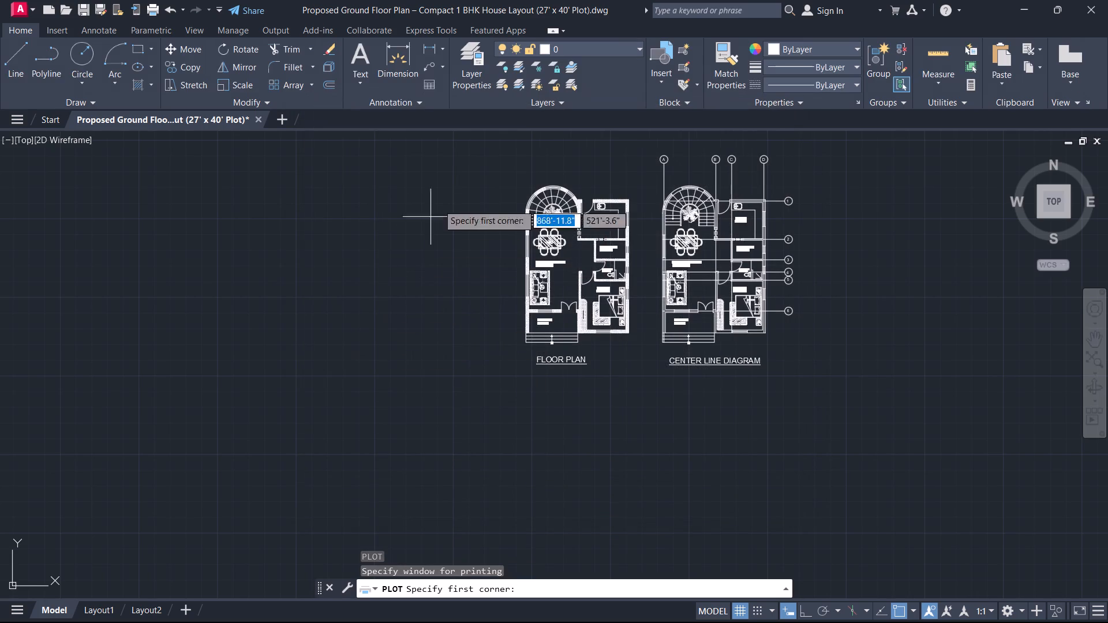
pyautogui.click(487, 140)
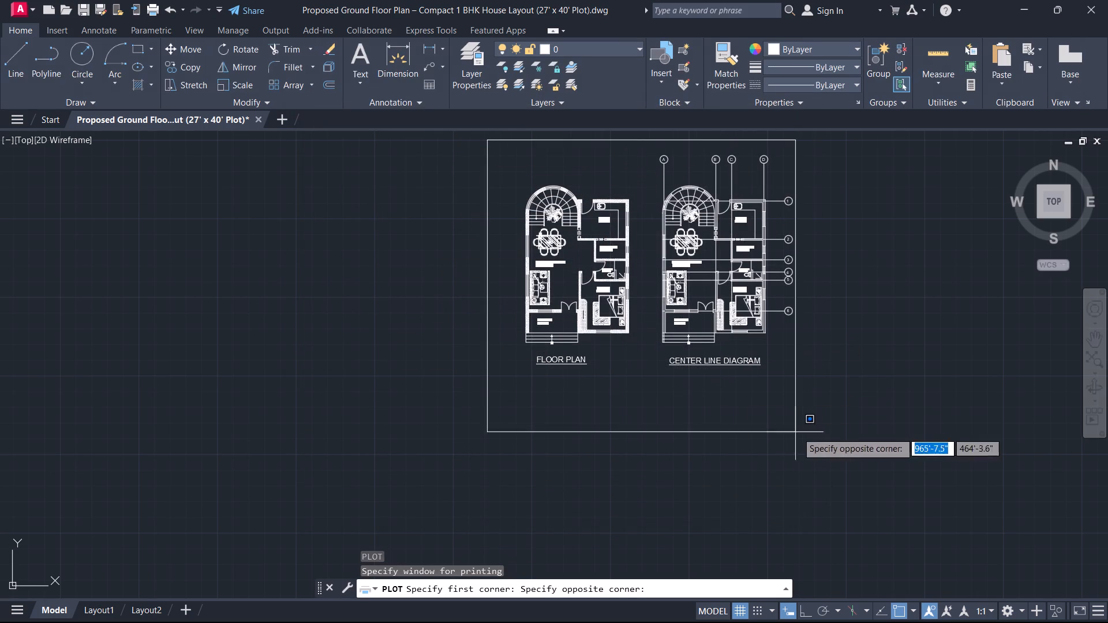
pyautogui.click(814, 383)
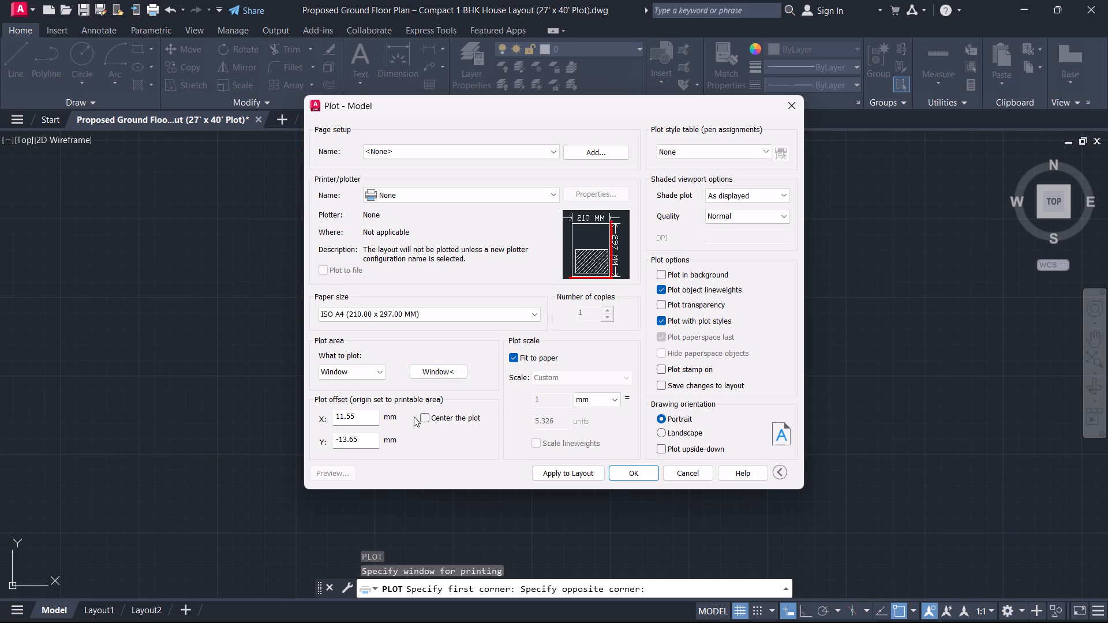
# Centre the plot and set the drawing orientation to Landscape.
pyautogui.click(429, 416)
pyautogui.click(665, 433)
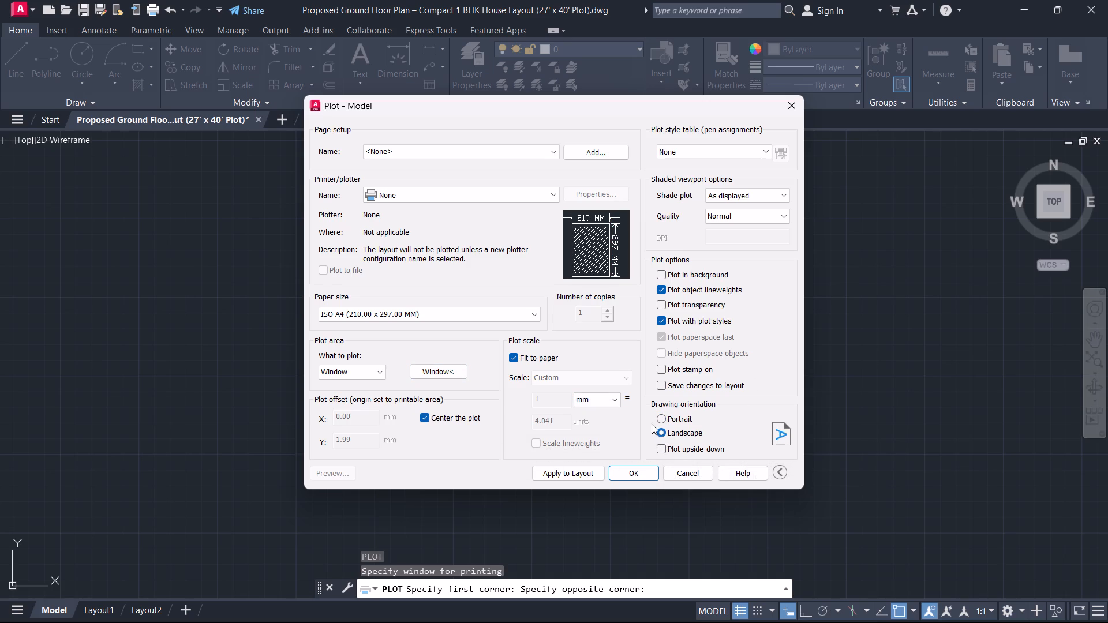
# Set the plotter to DWG To PDF.pc3 and the paper size to ISO A4 (297.00 x 210.00 MM).
pyautogui.click(753, 201)
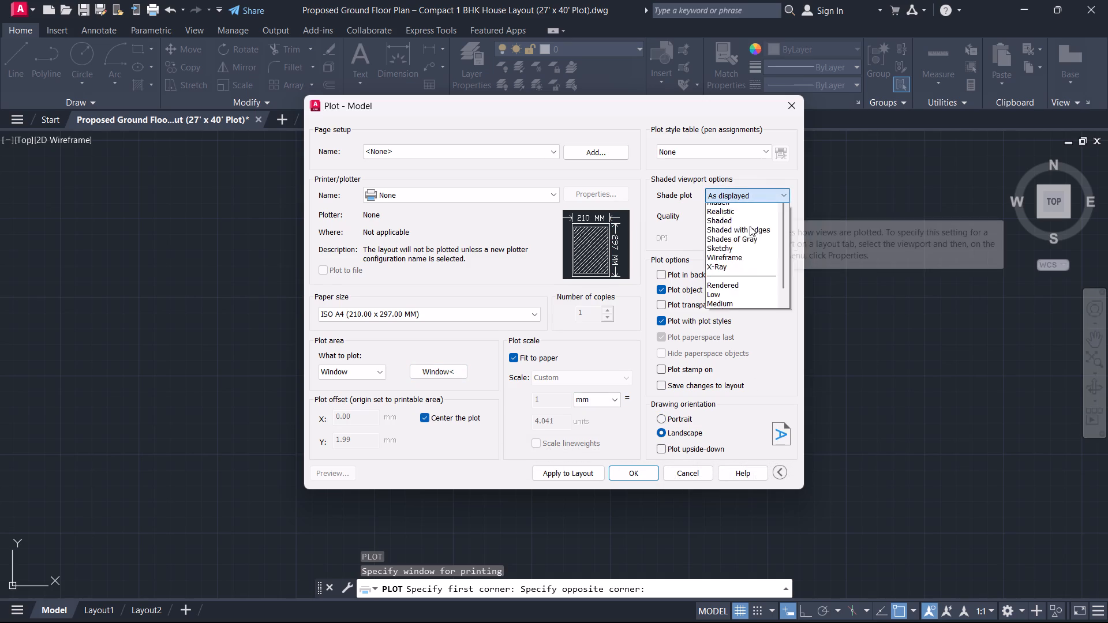
pyautogui.click(533, 201)
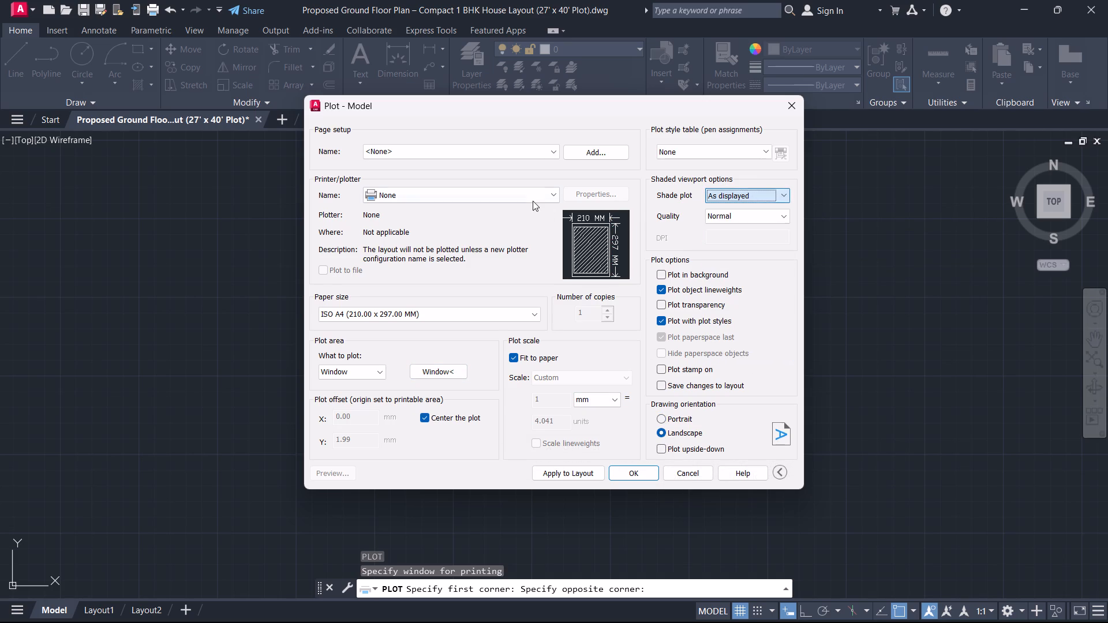
pyautogui.click(533, 185)
pyautogui.click(532, 199)
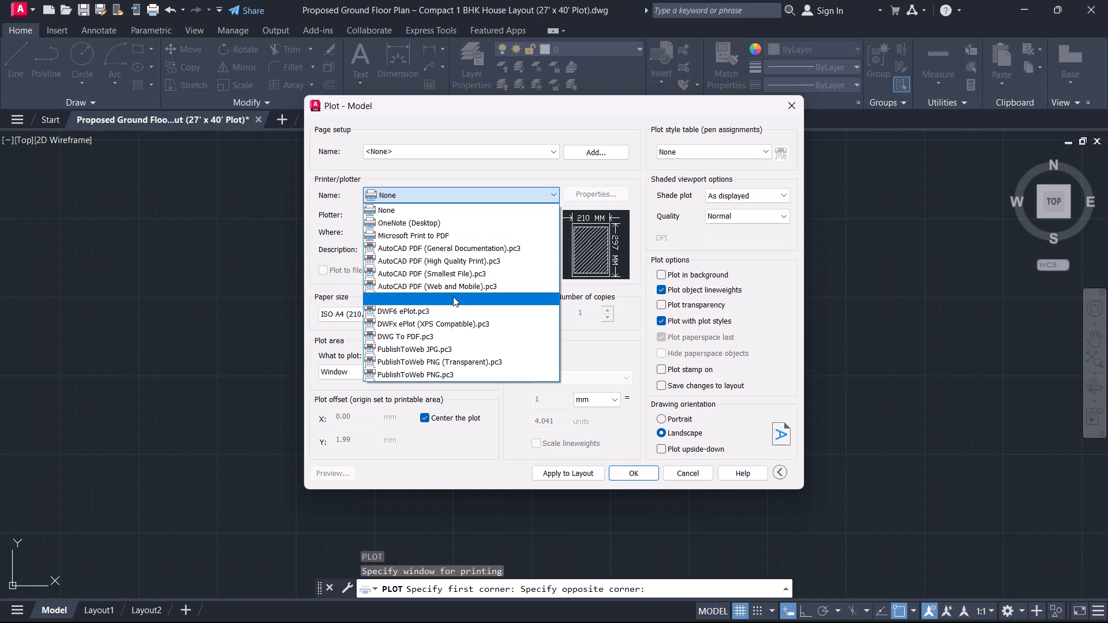
pyautogui.click(423, 333)
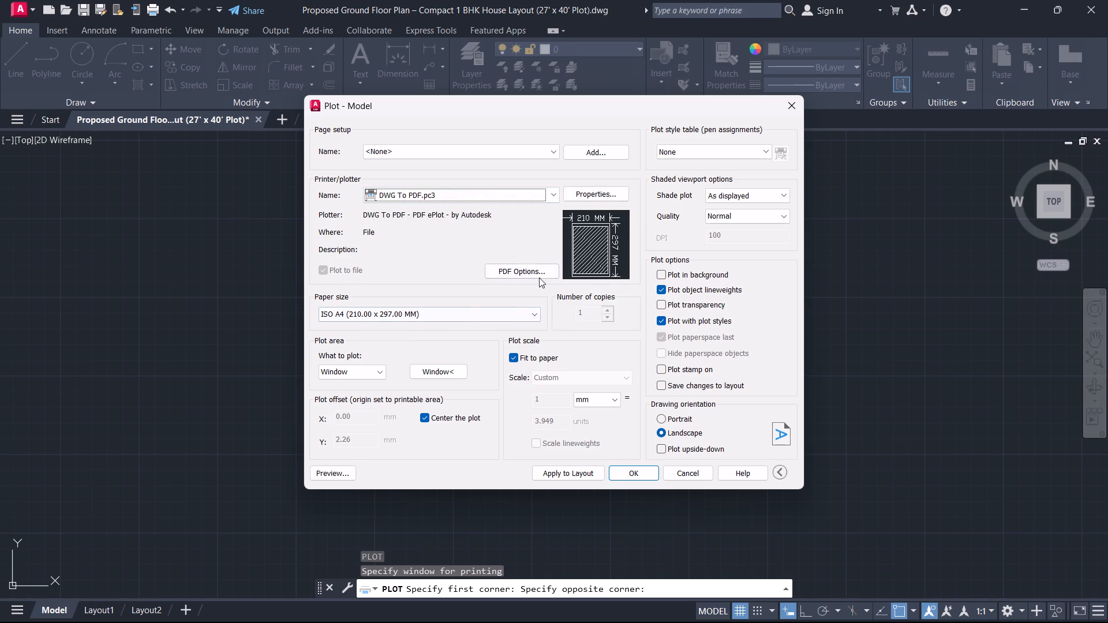
pyautogui.click(454, 316)
pyautogui.click(422, 337)
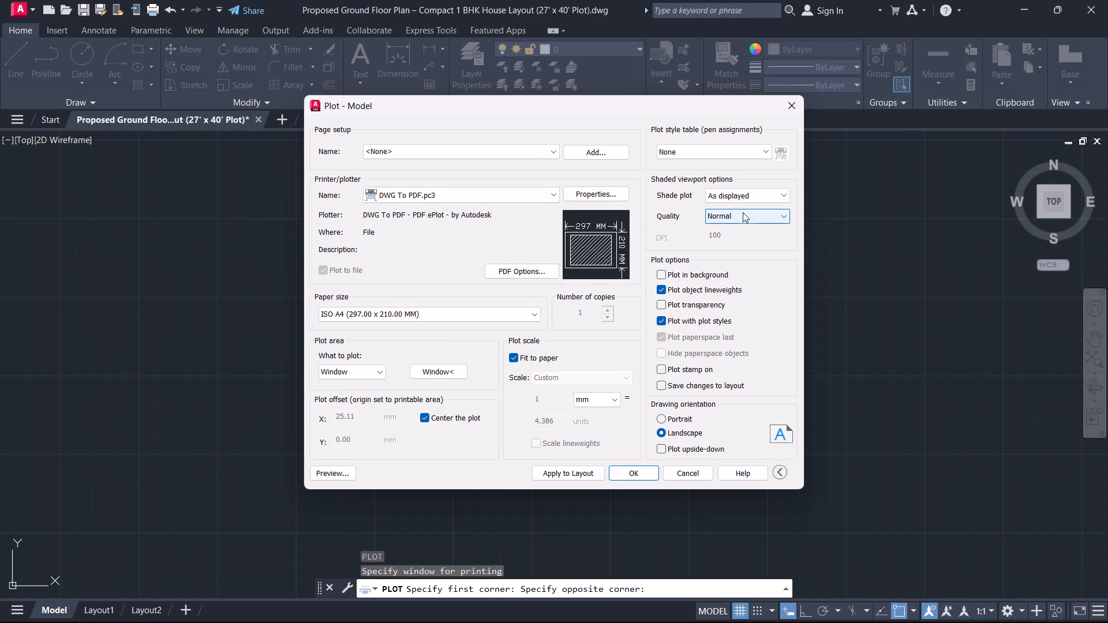
# Set the shade plot to Legacy wireframe and apply the plot settings to the layout.
pyautogui.click(786, 198)
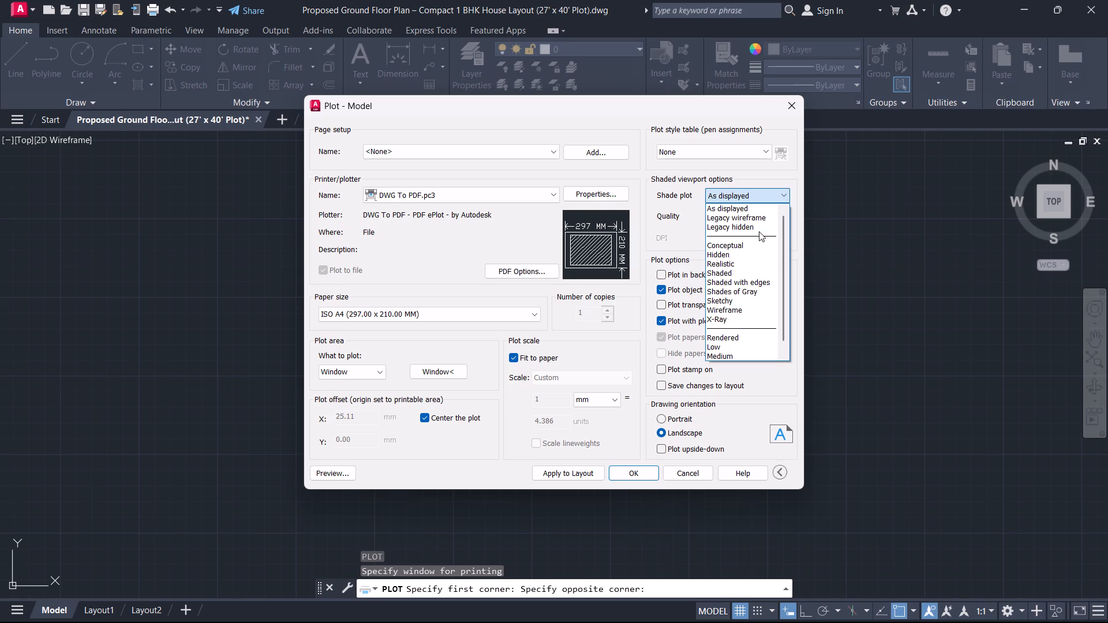
pyautogui.click(768, 217)
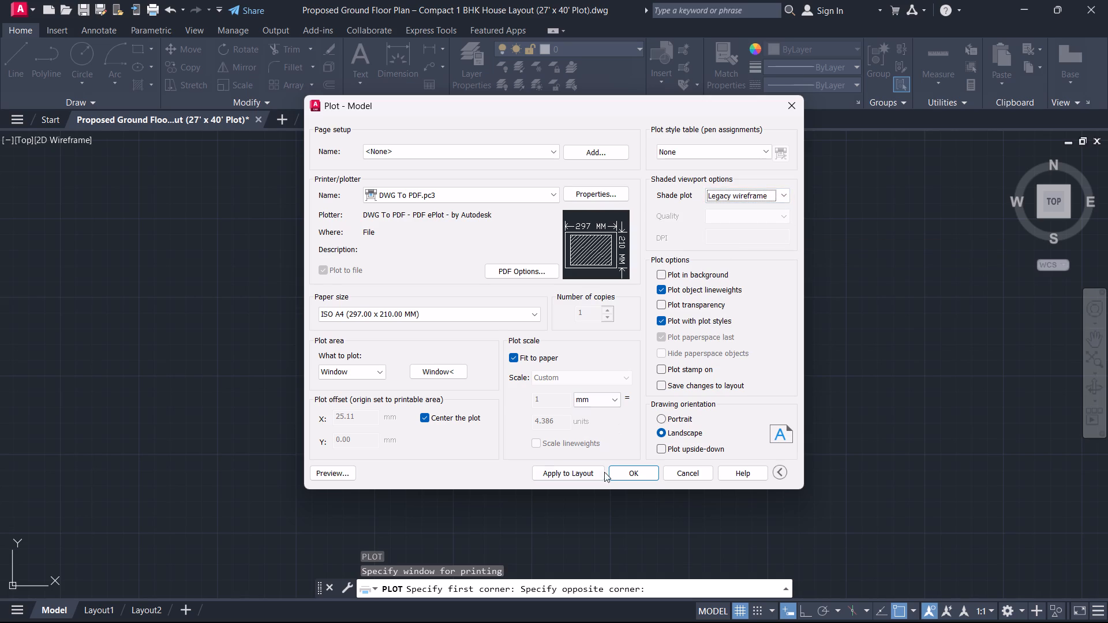
pyautogui.click(596, 468)
# Run the plot and save the PDF under its default name in the Desktop's SYMBIOSIS SOLUTIONS INTERSHIP folder.
pyautogui.click(641, 475)
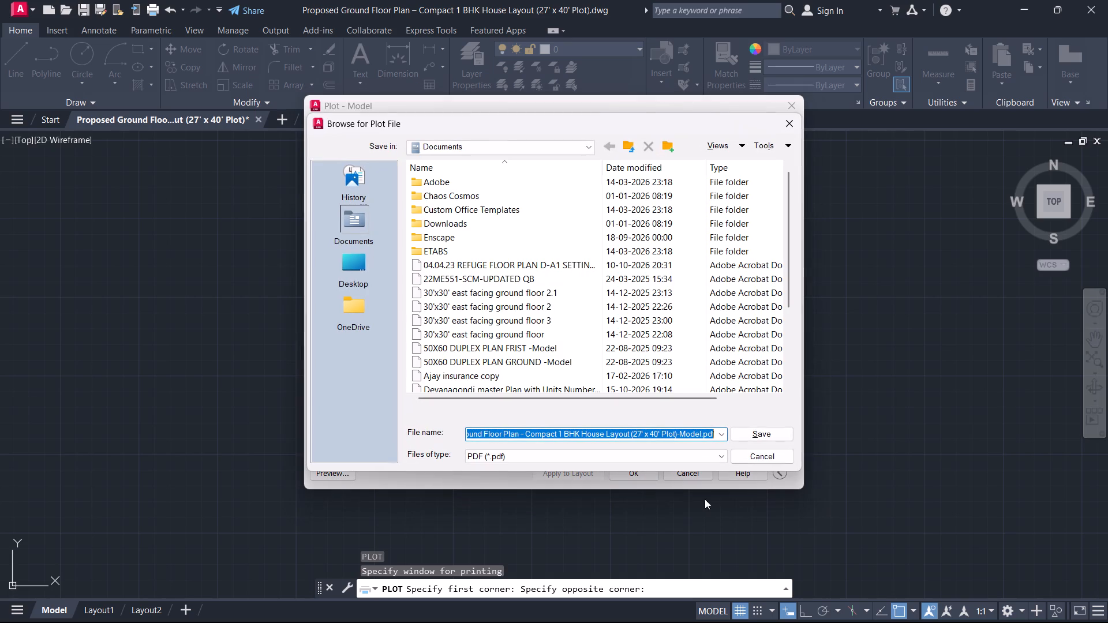
pyautogui.click(371, 318)
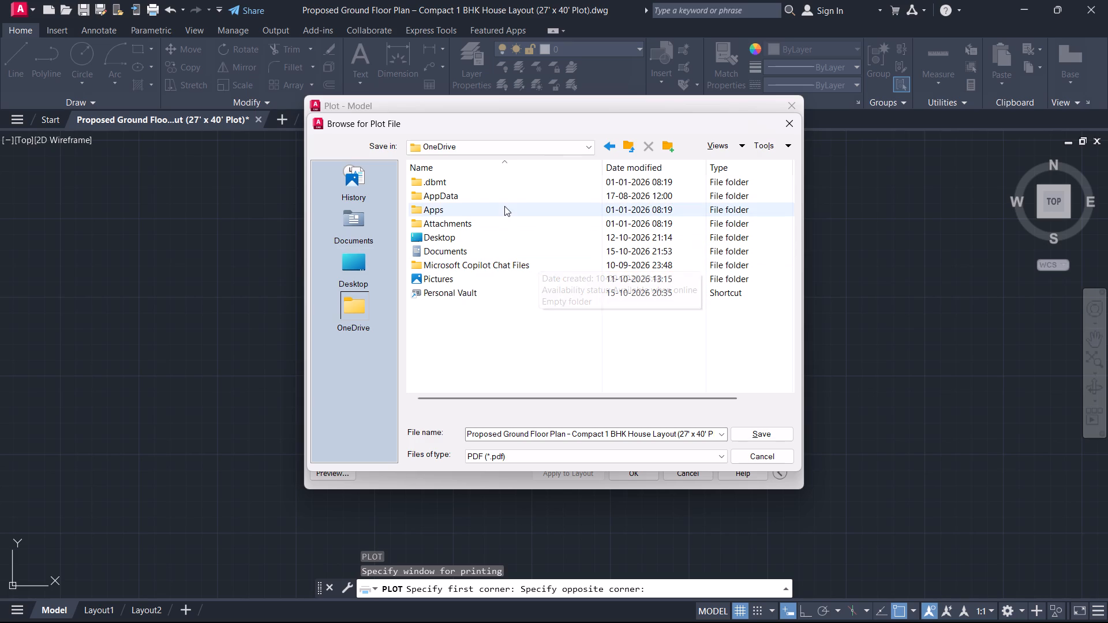
pyautogui.doubleClick(440, 239)
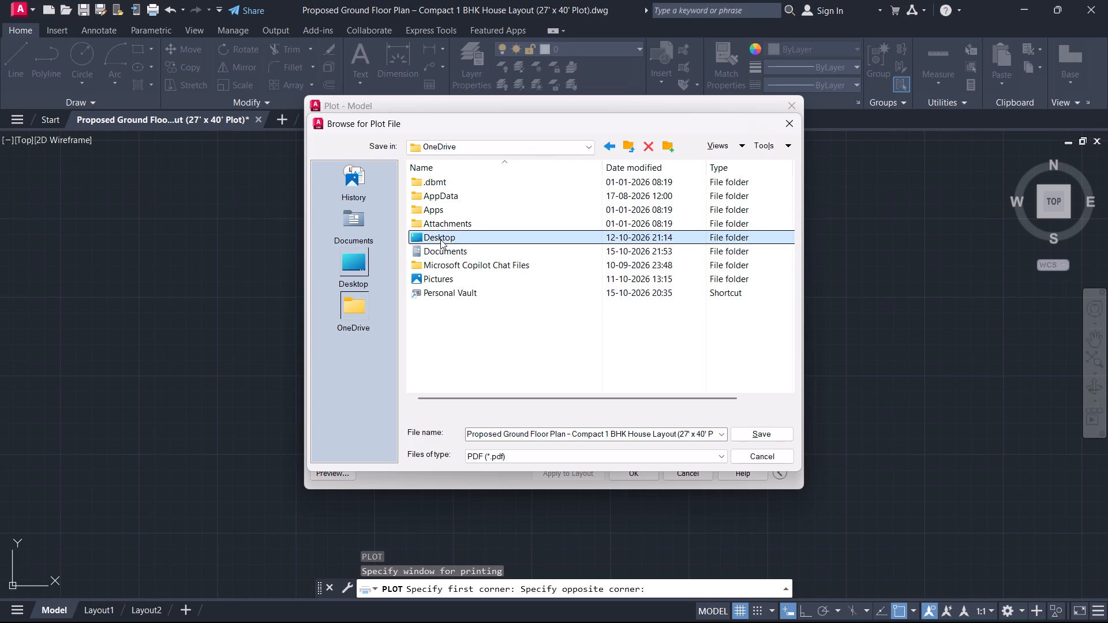
pyautogui.doubleClick(342, 265)
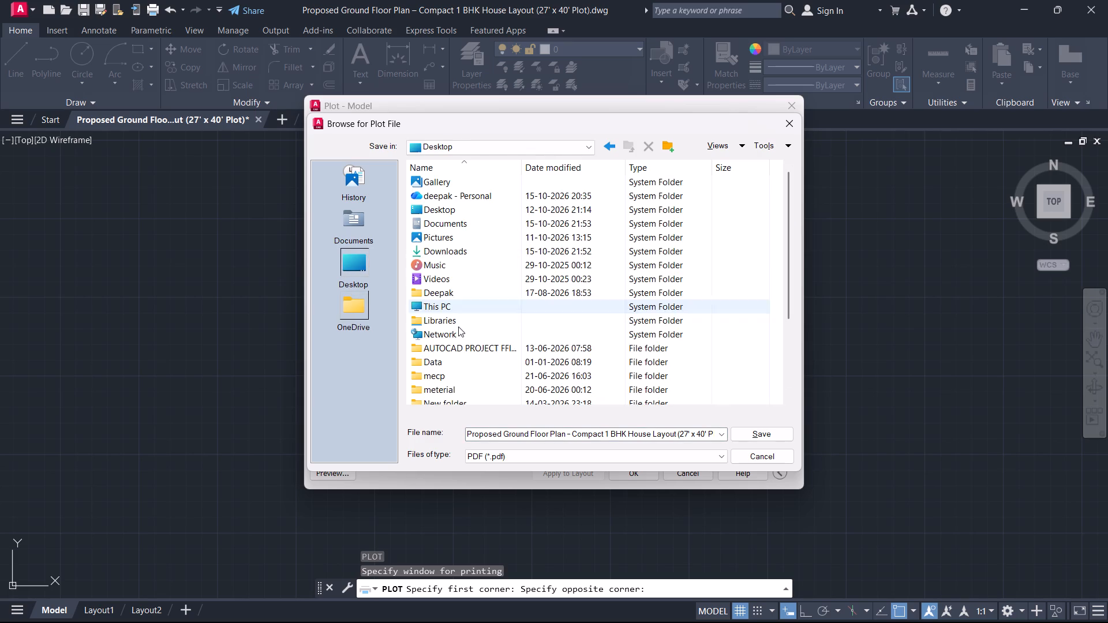
pyautogui.scroll(-3, 562, 330)
pyautogui.doubleClick(536, 331)
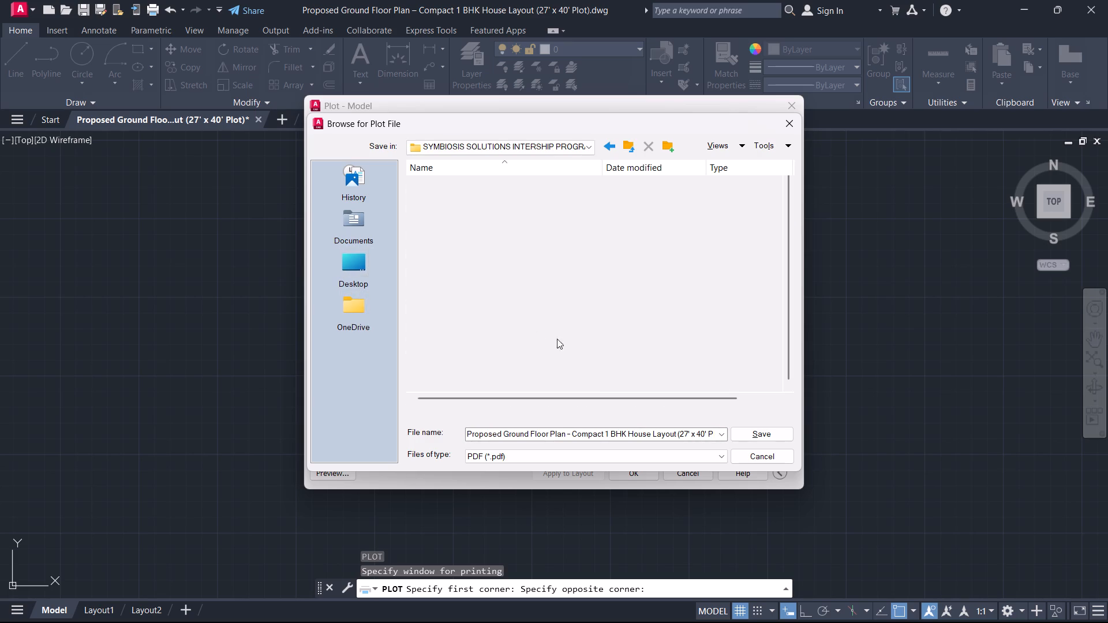
pyautogui.click(768, 430)
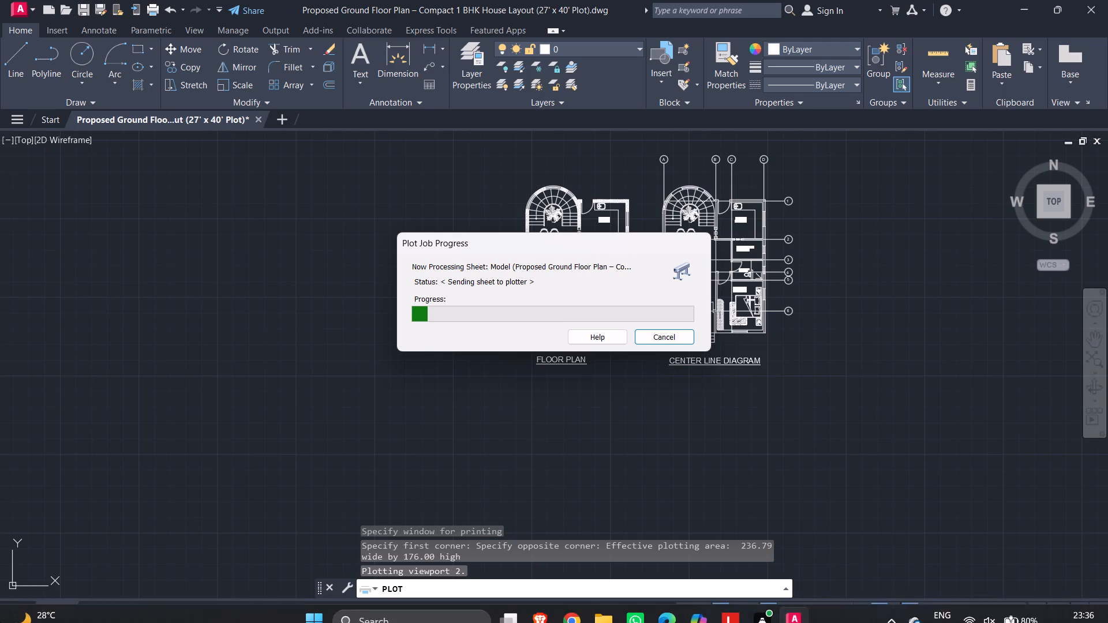
# Review the plotted floor plan and centre line diagram in Adobe Acrobat, hiding the side panels, and close the PDF.
pyautogui.scroll(-1, 0, 622)
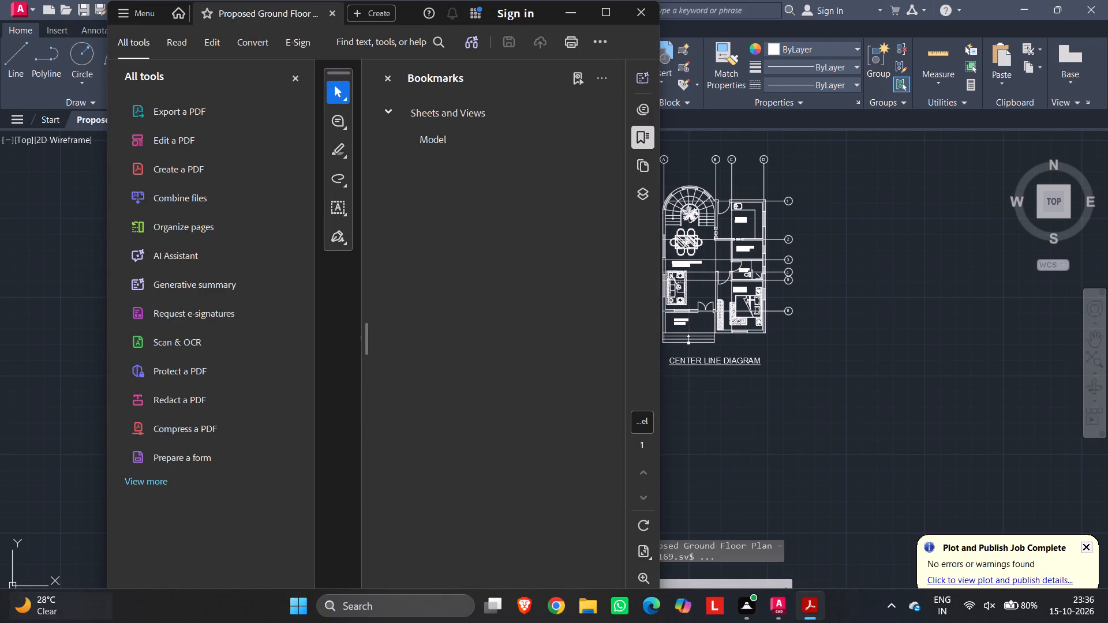
pyautogui.click(0, 622)
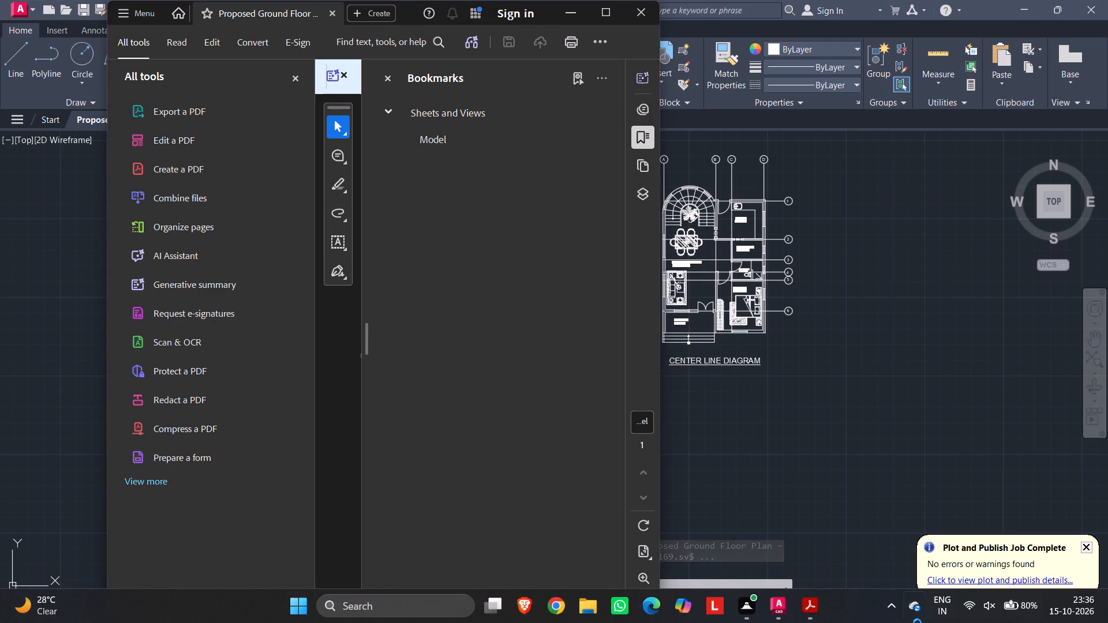
pyautogui.click(305, 82)
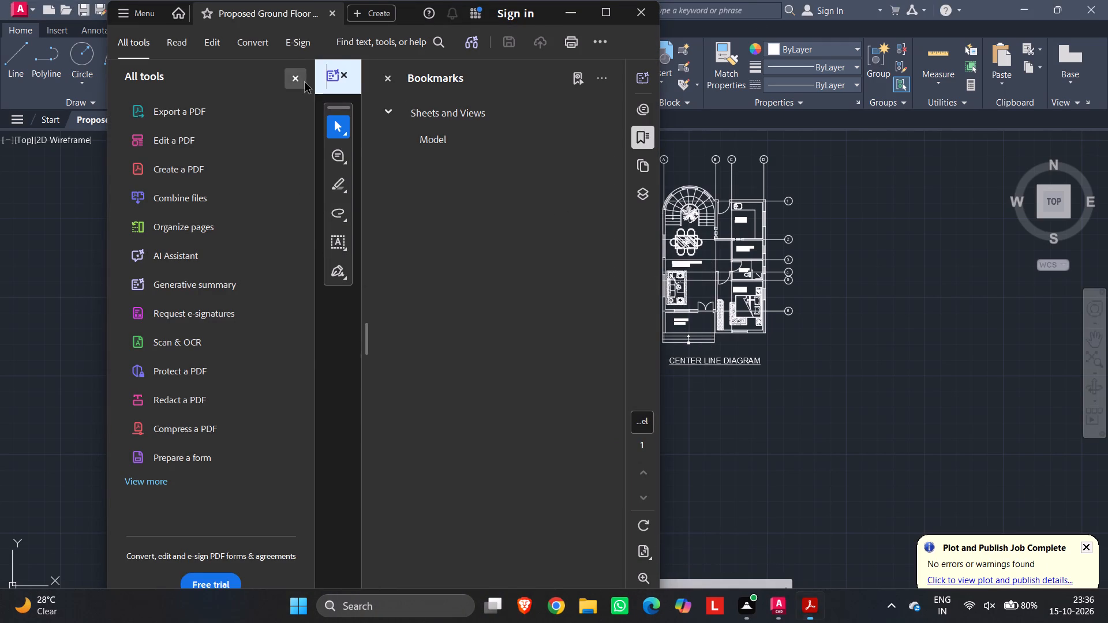
pyautogui.click(358, 81)
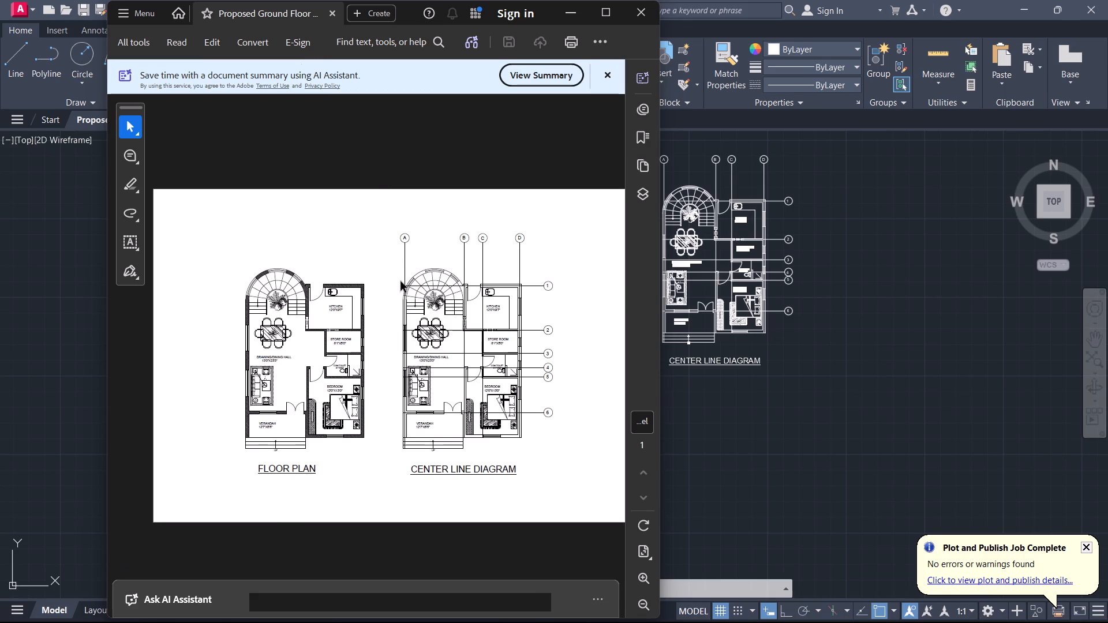
pyautogui.scroll(6, 422, 330)
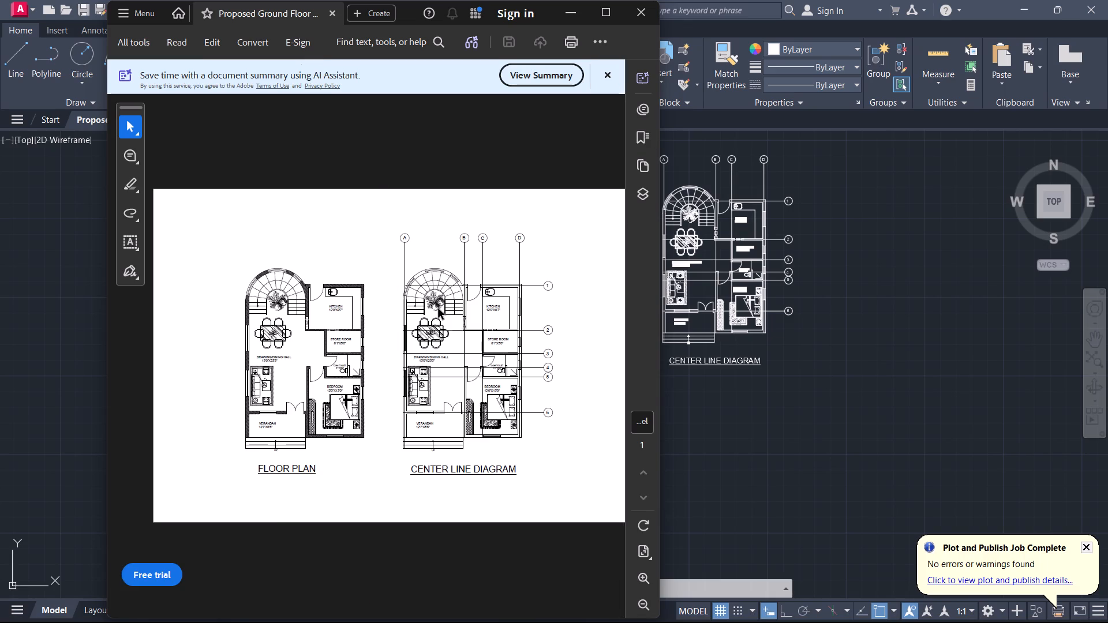
pyautogui.doubleClick(438, 308)
pyautogui.scroll(1, 509, 242)
pyautogui.click(508, 195)
pyautogui.click(644, 16)
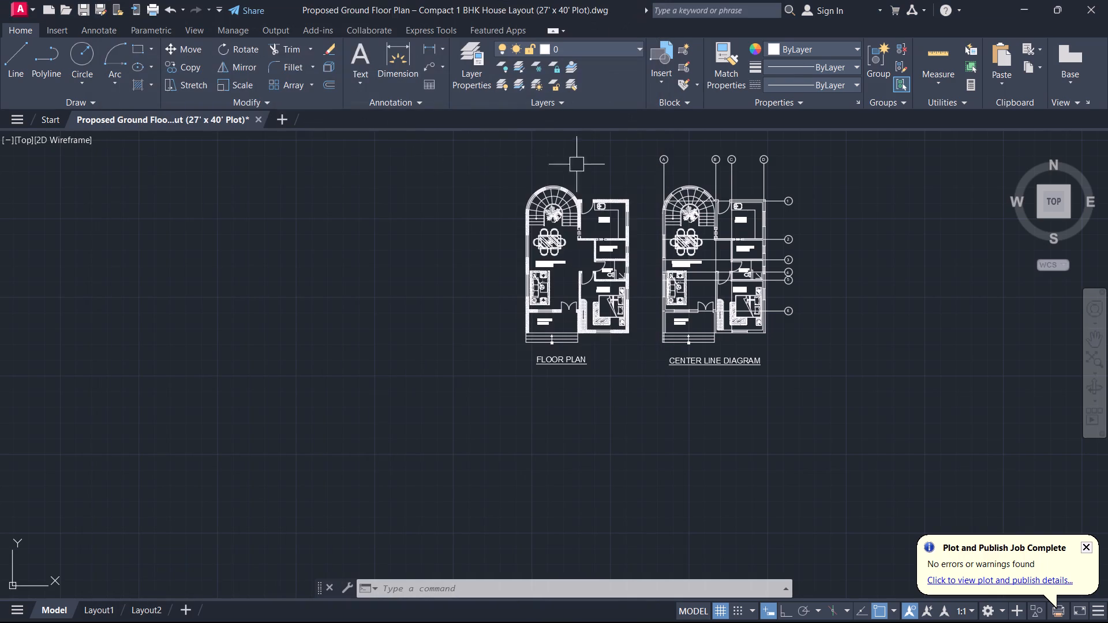
# Save the ground floor plan drawing in AutoCAD.
pyautogui.moveTo(529, 326); pyautogui.dragTo(332, 395, button='middle')
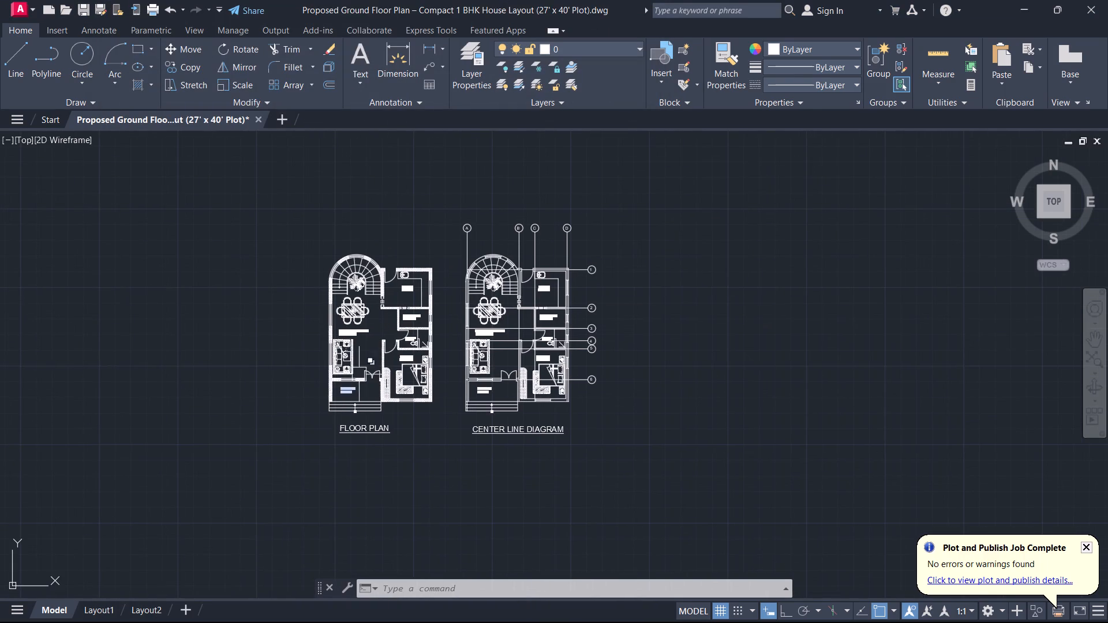
pyautogui.write('LO')
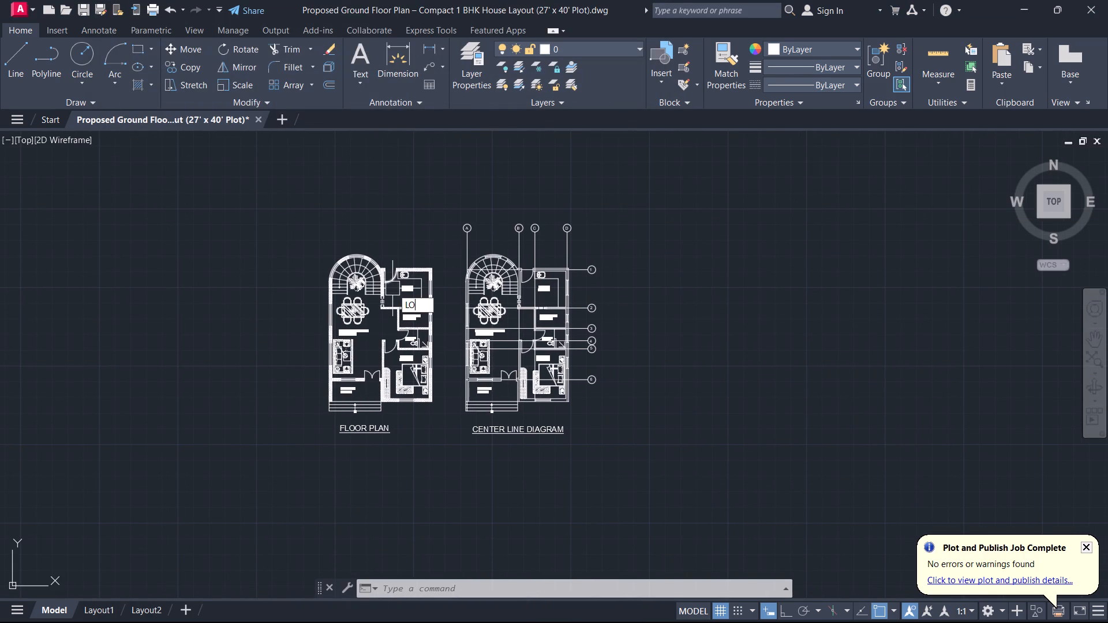
pyautogui.press('Escape')
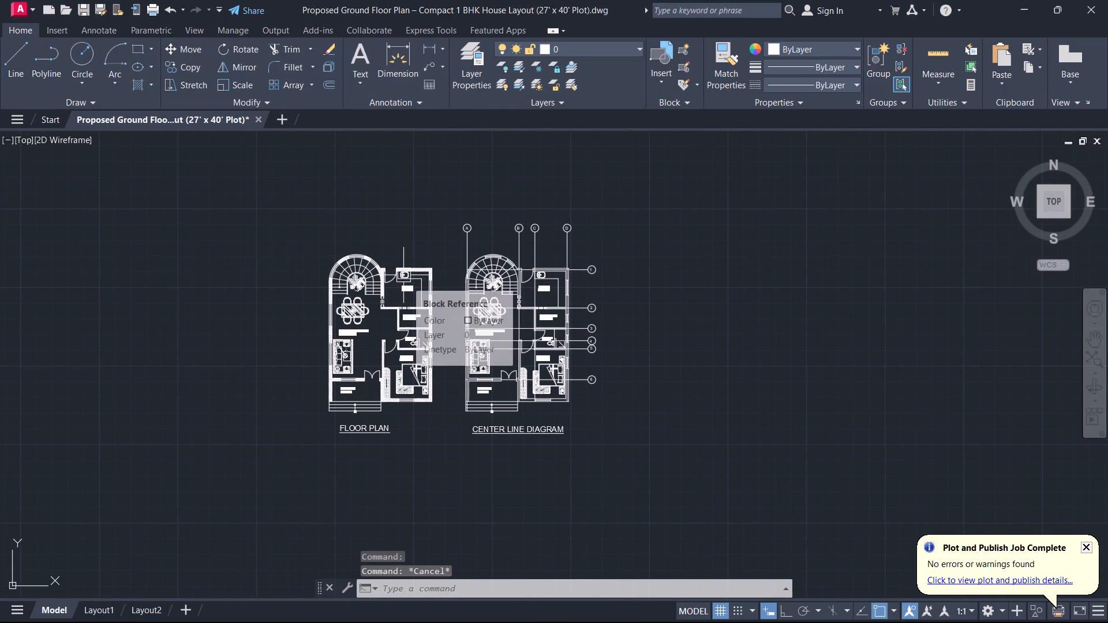
pyautogui.hotkey('ctrl', 's')
# Turn off log file recording with LOGFILEOFF.
pyautogui.write('LOG')
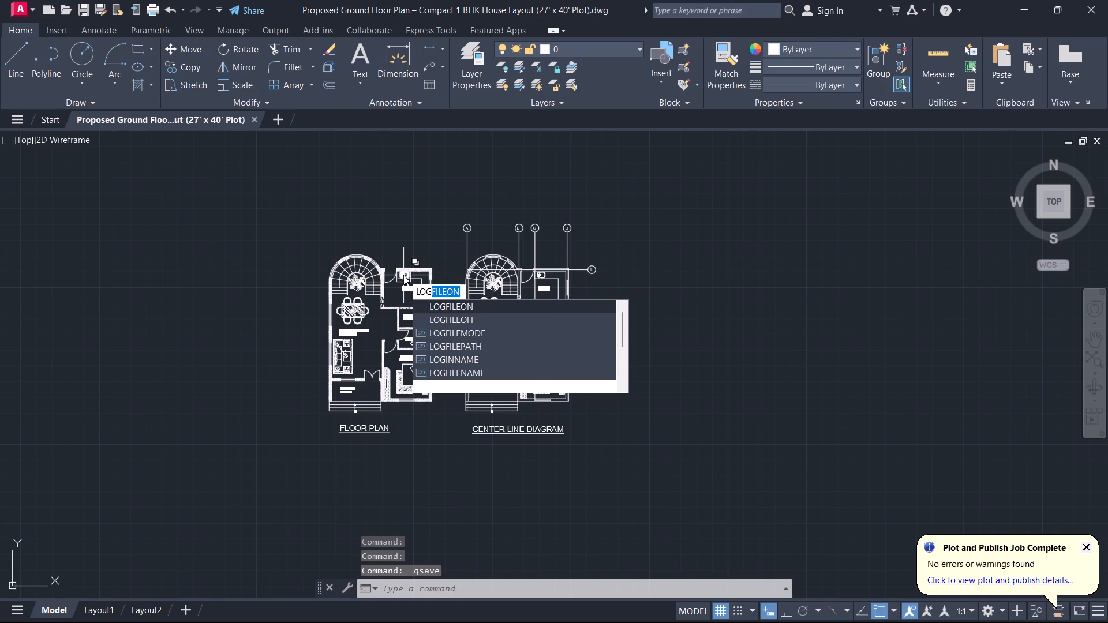
pyautogui.click(438, 318)
# Close the application.
pyautogui.click(1107, 0)
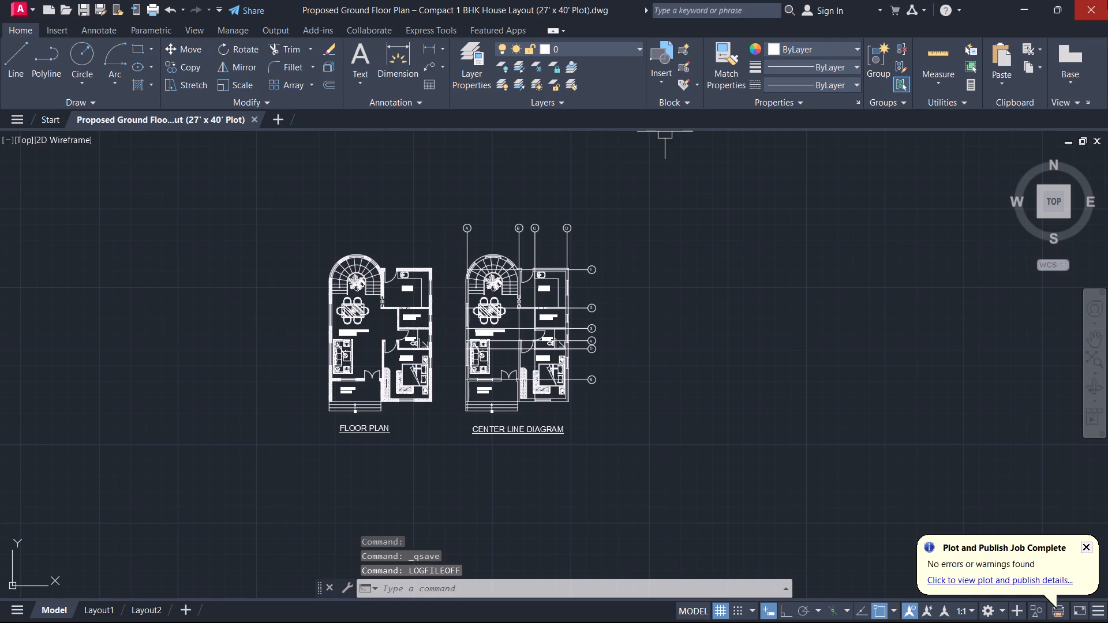